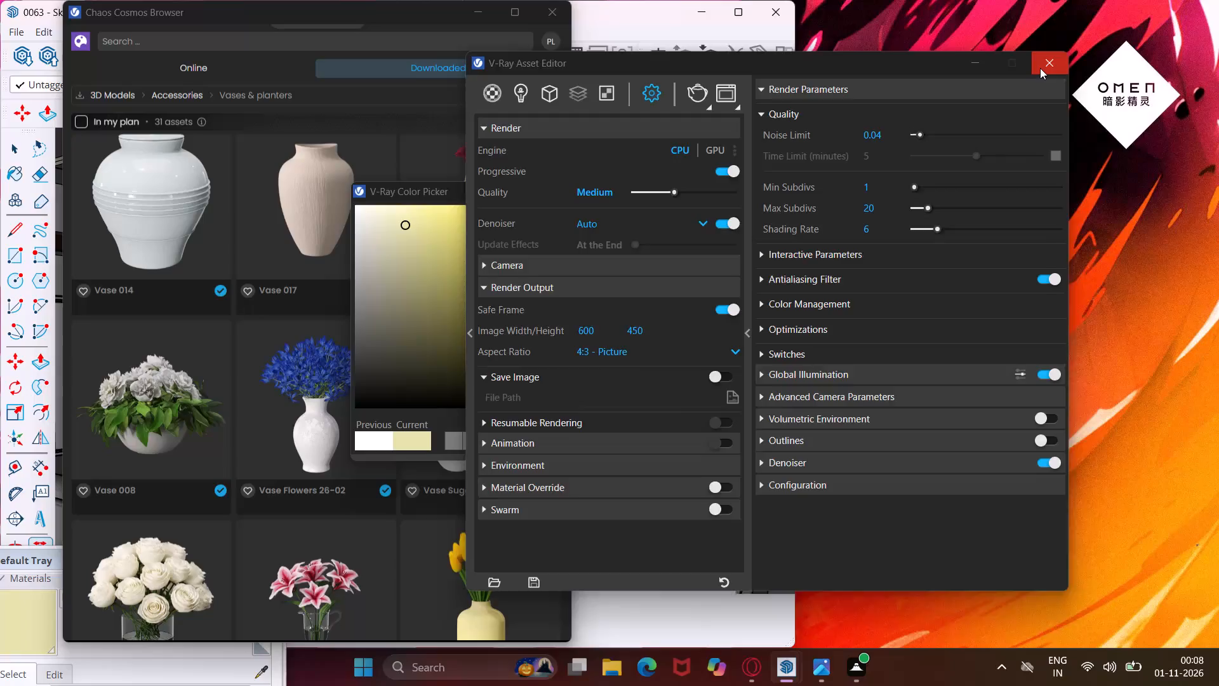
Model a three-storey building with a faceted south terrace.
Close the V-Ray Asset Editor, the V-Ray Color Picker and the Chaos Cosmos Browser.
left_click(1040, 68)
left_click(843, 191)
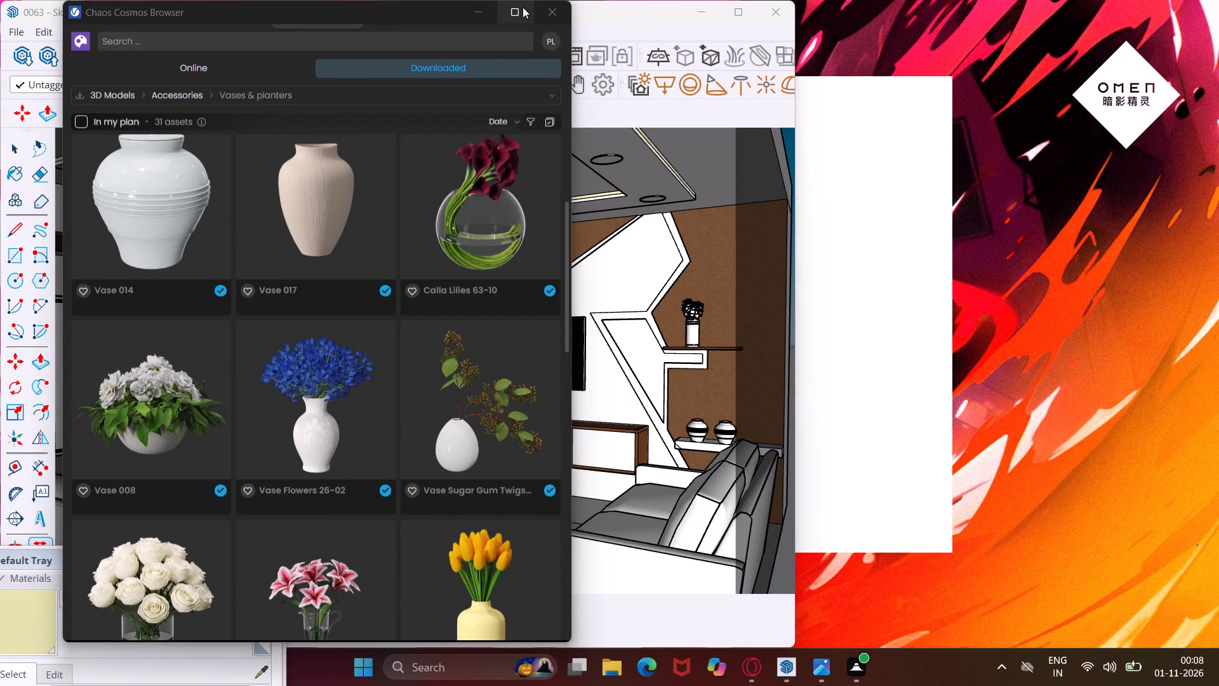
left_click(534, 7)
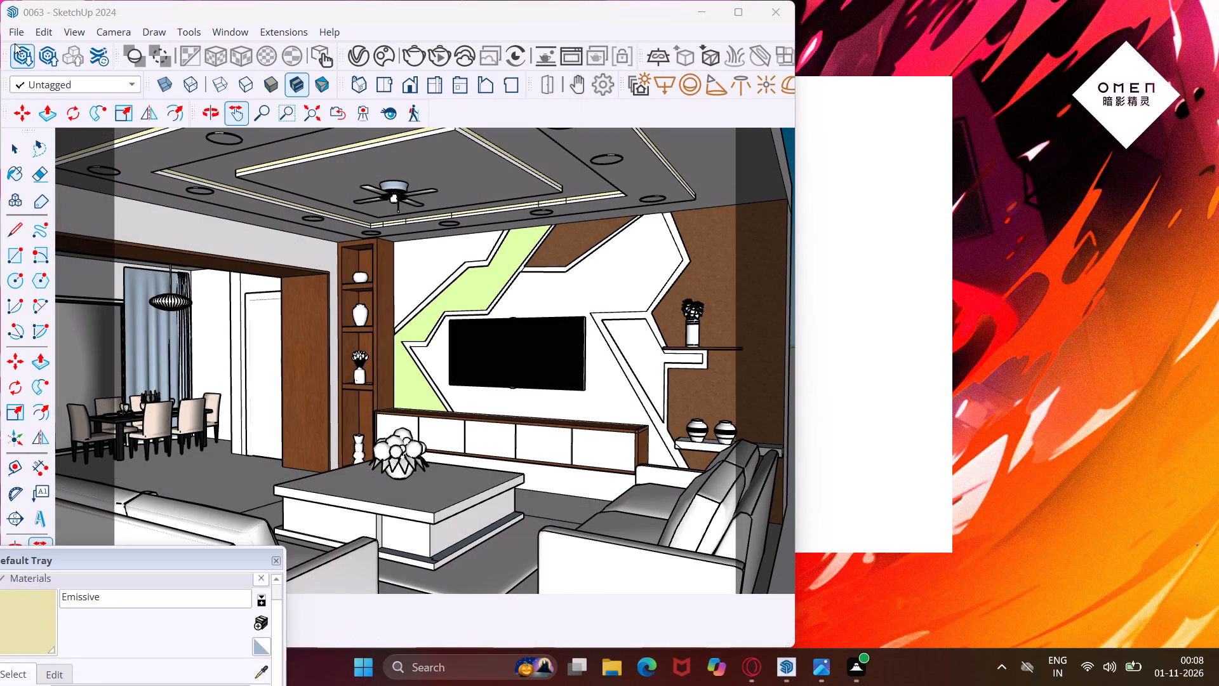
Start a new model and delete the default person figure.
left_click(17, 34)
left_click(23, 58)
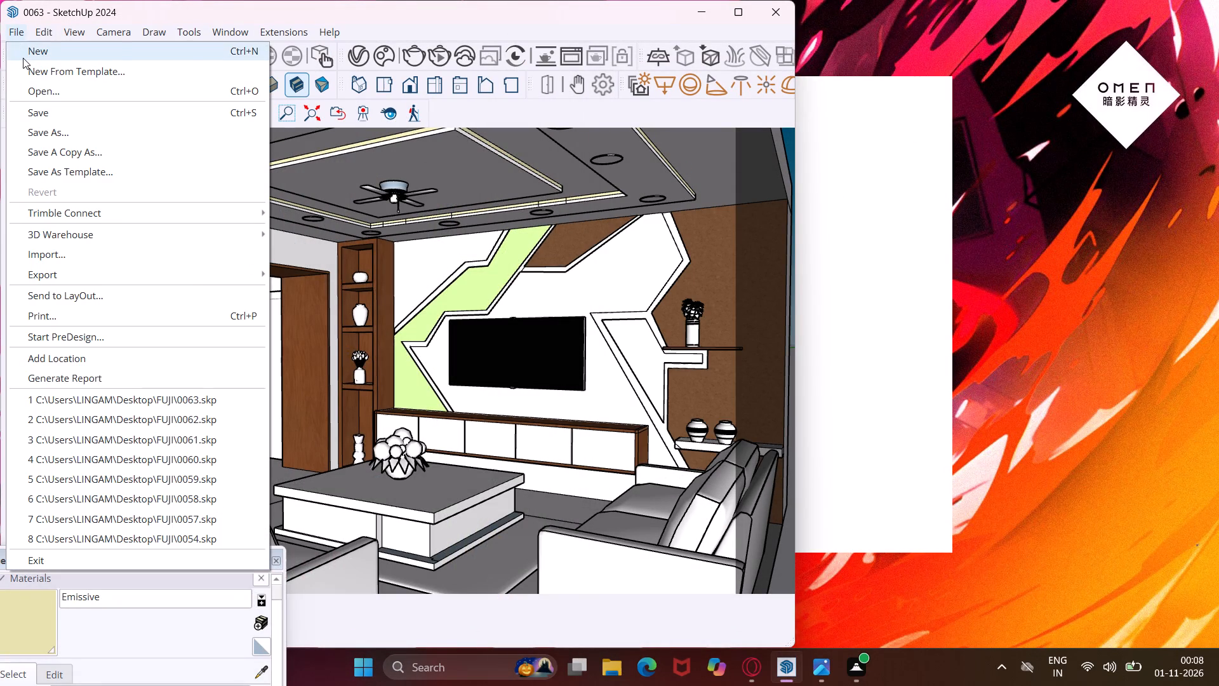
left_click_drag(345, 260, 330, 321)
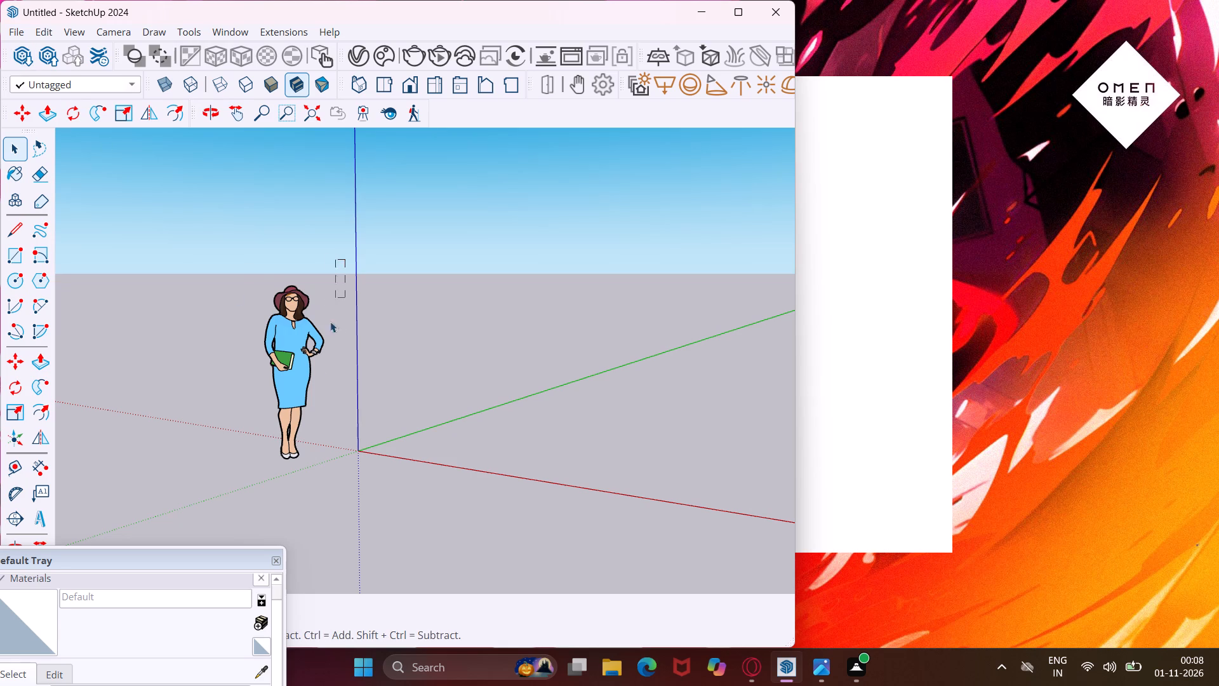
left_click_drag(330, 321, 258, 492)
key("Delete")
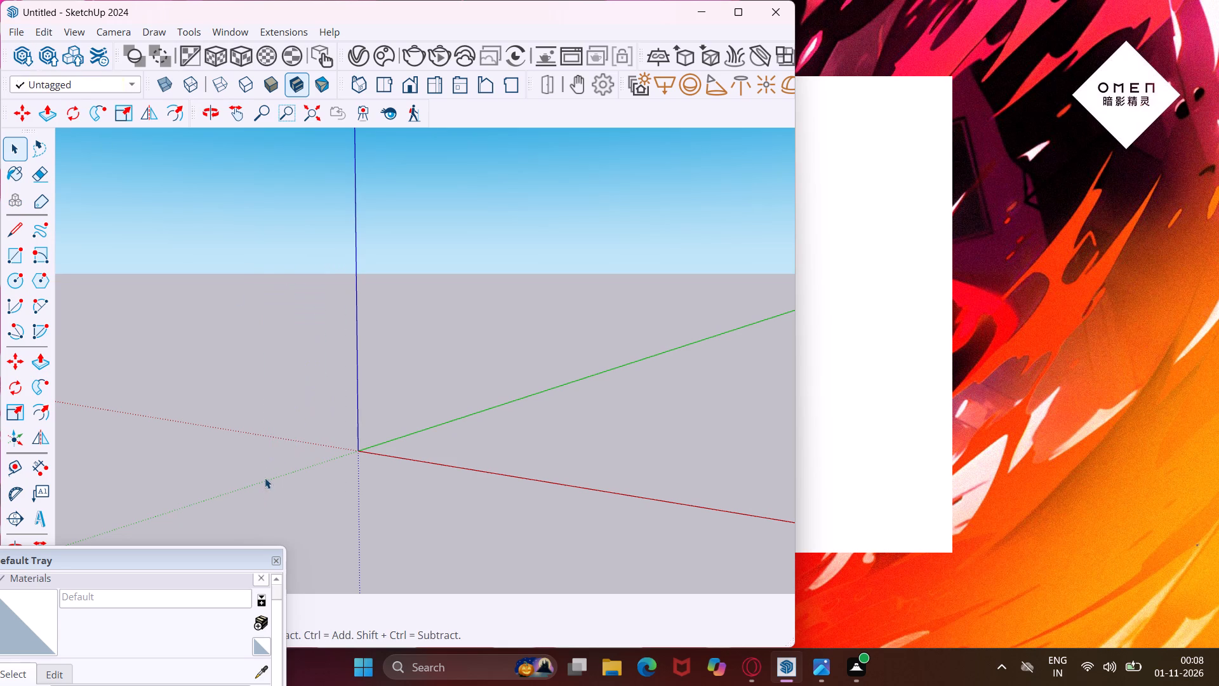
Draw a freehand rectangle on the ground plane, close to the origin between the red and green axes.
middle_click_drag(319, 438, 323, 495)
scroll(147, 349, "down", 6)
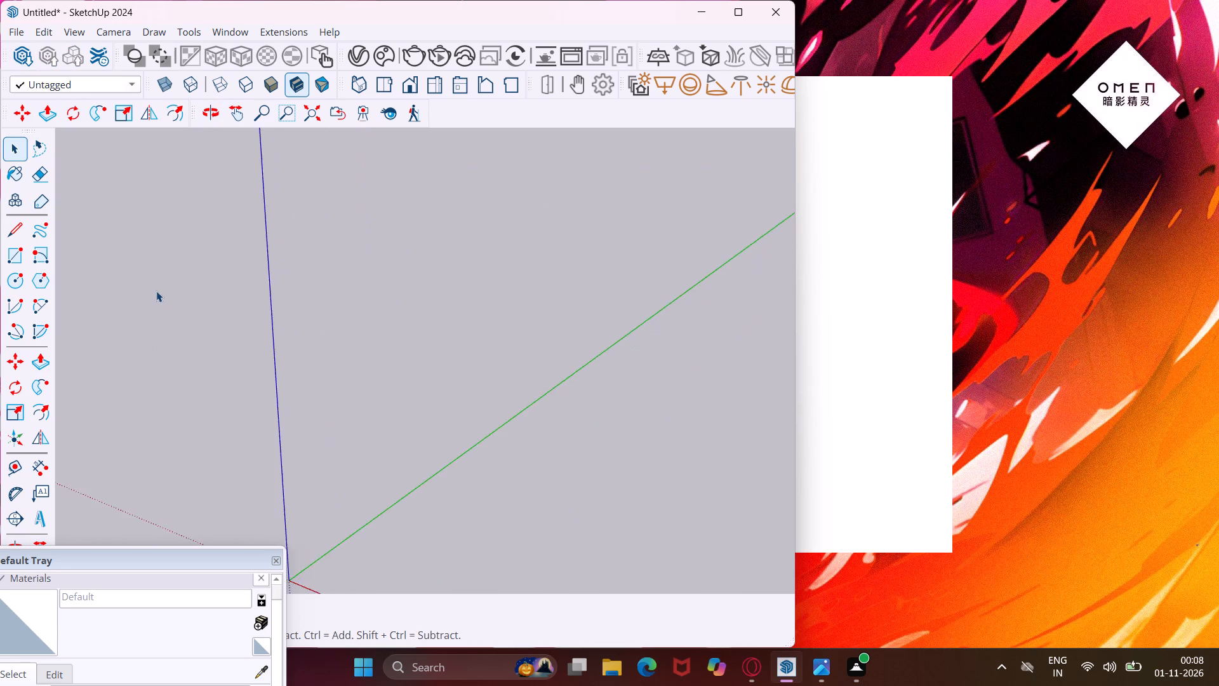
scroll(155, 286, "down", 7)
scroll(155, 288, "up", 2)
scroll(155, 288, "down", 4)
middle_click_drag(268, 447, 274, 522)
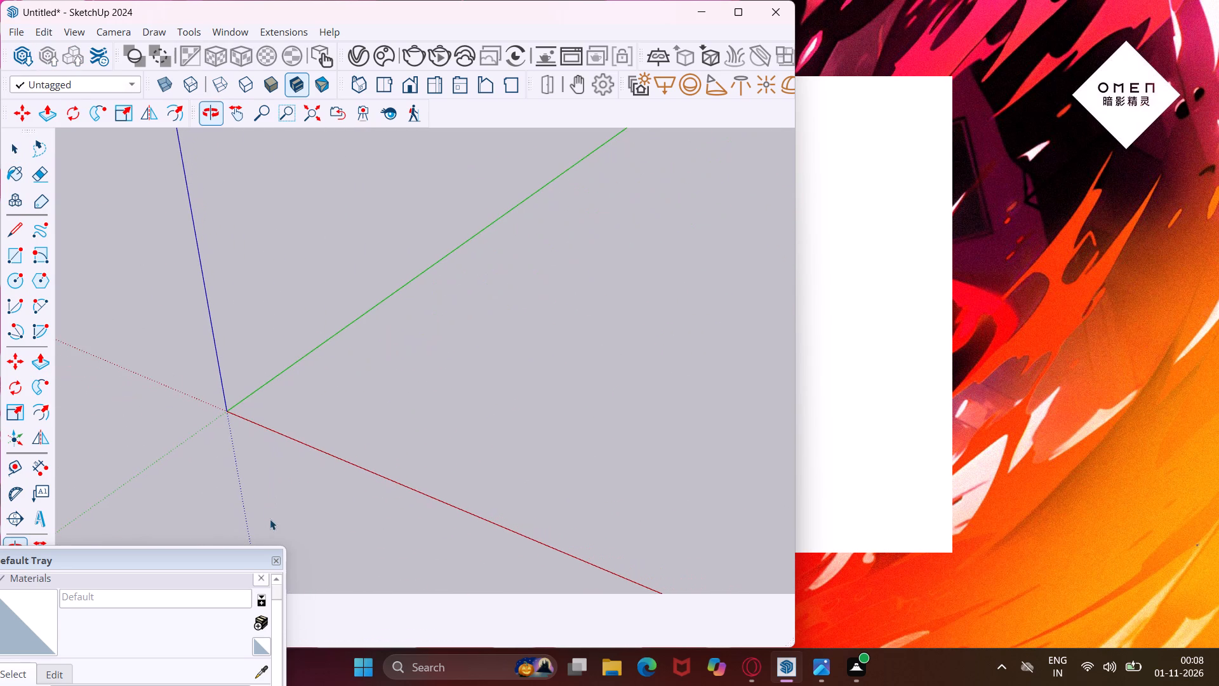
left_click(11, 246)
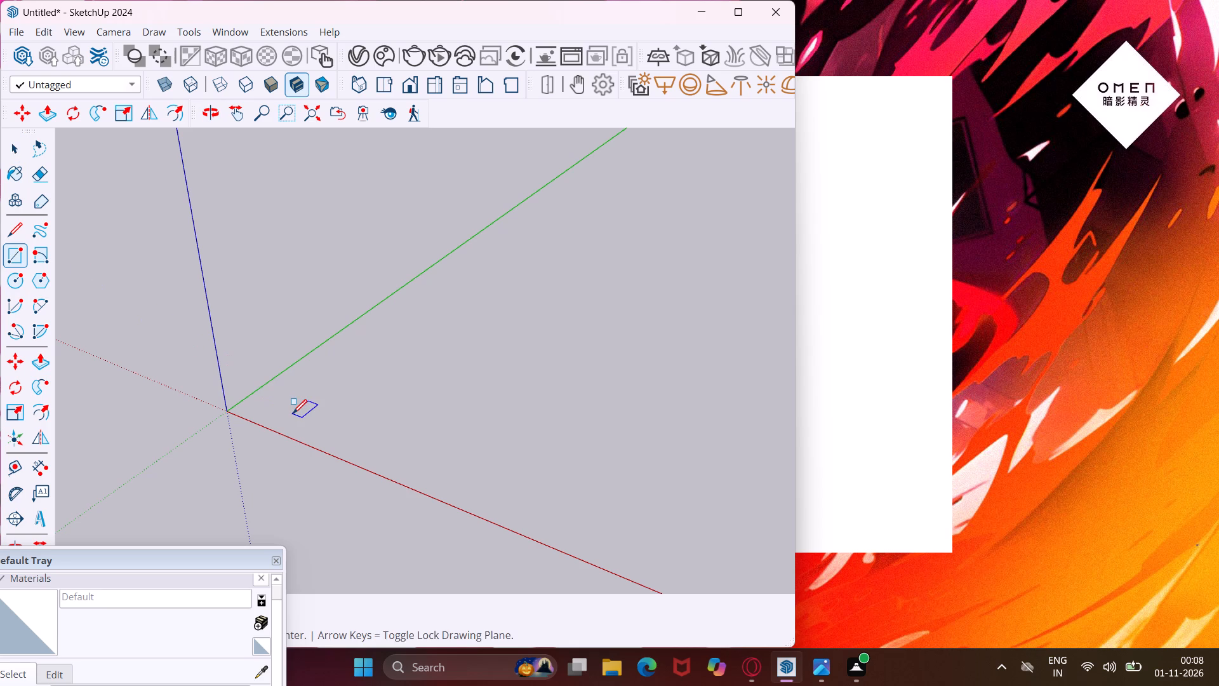
left_click(293, 414)
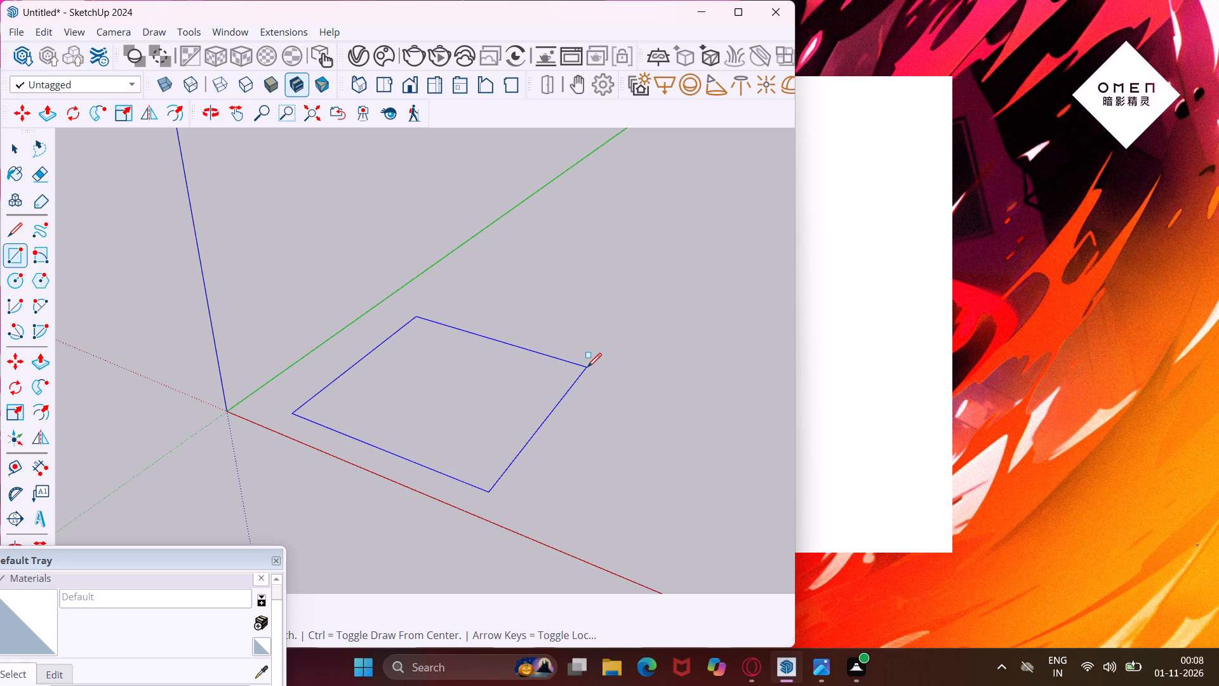
left_click(588, 367)
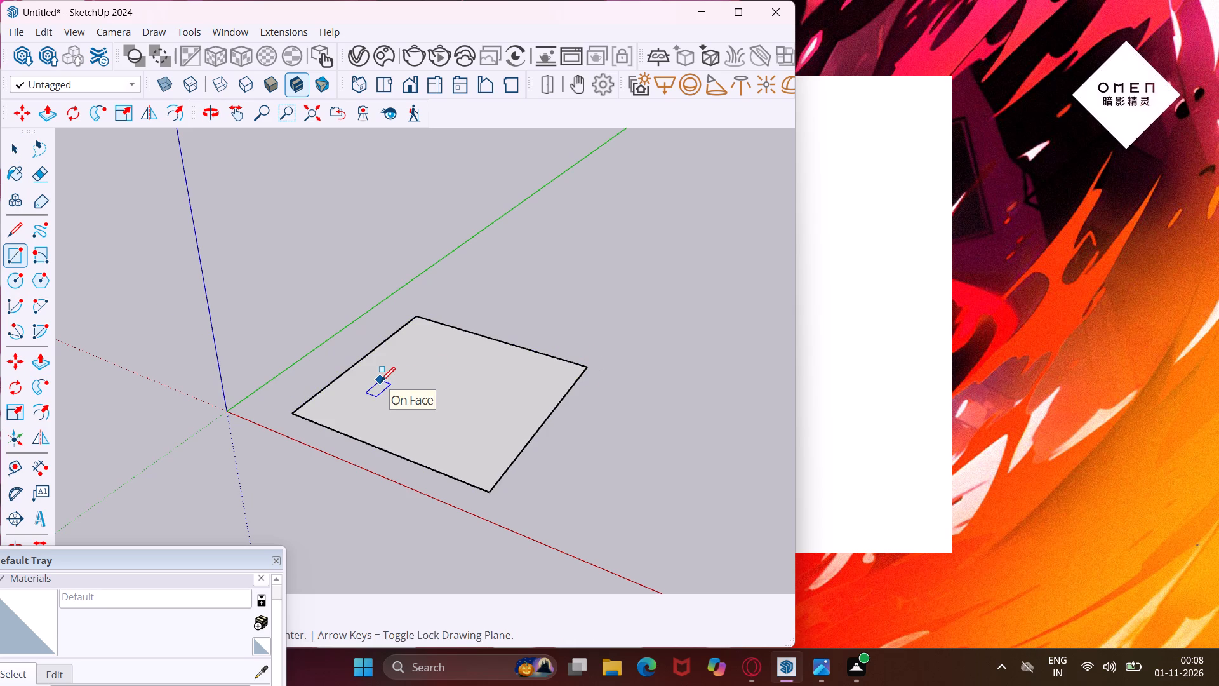
key("Escape")
key("space")
Open the first house image in the Downloads elevation folder as a reference, and minimize the File Explorer window.
left_click(611, 676)
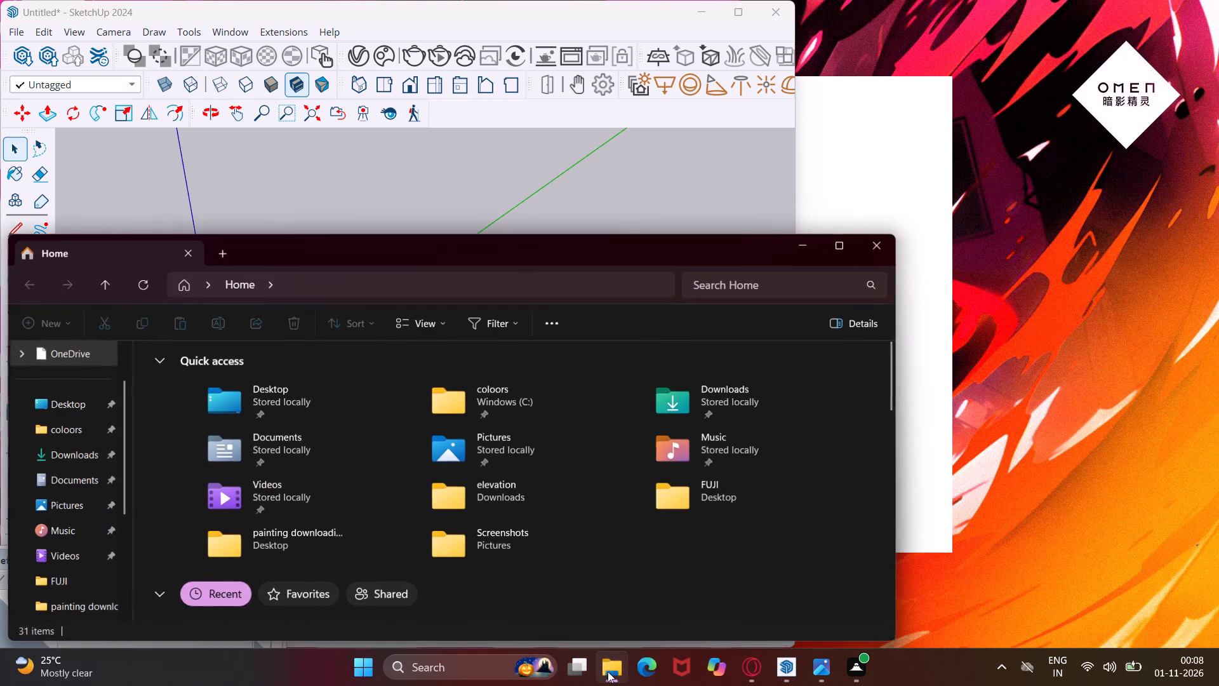
left_click(76, 448)
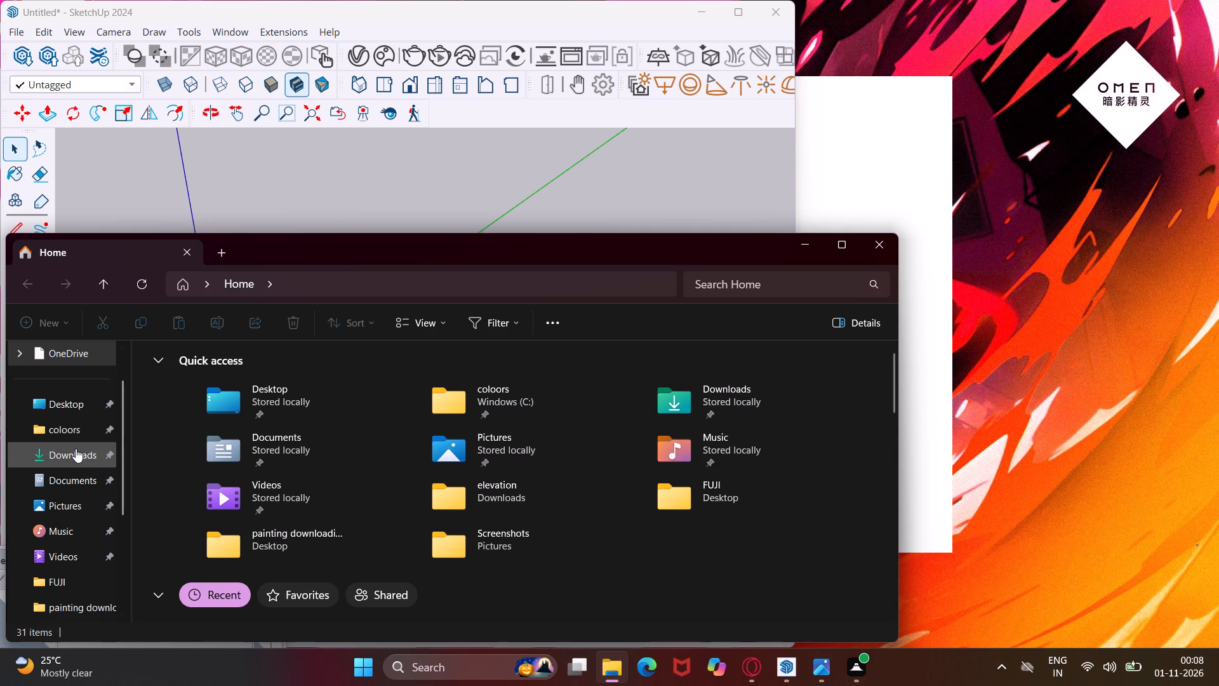
double_click(174, 426)
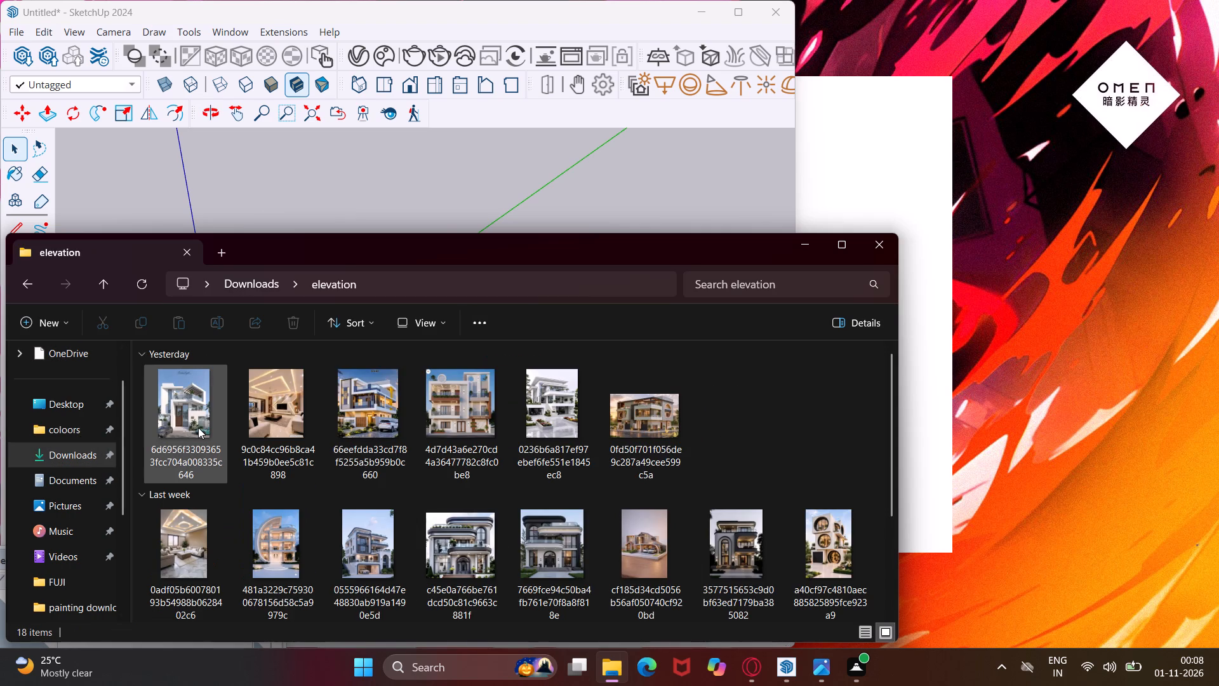
double_click(198, 427)
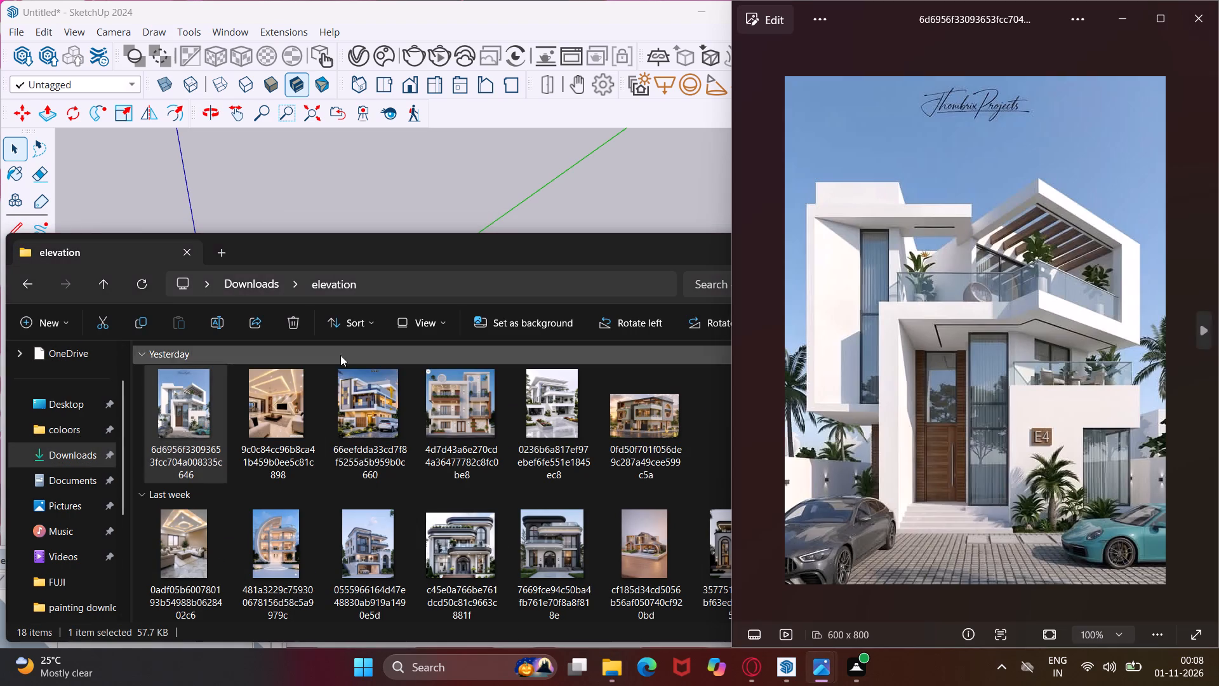
left_click(492, 255)
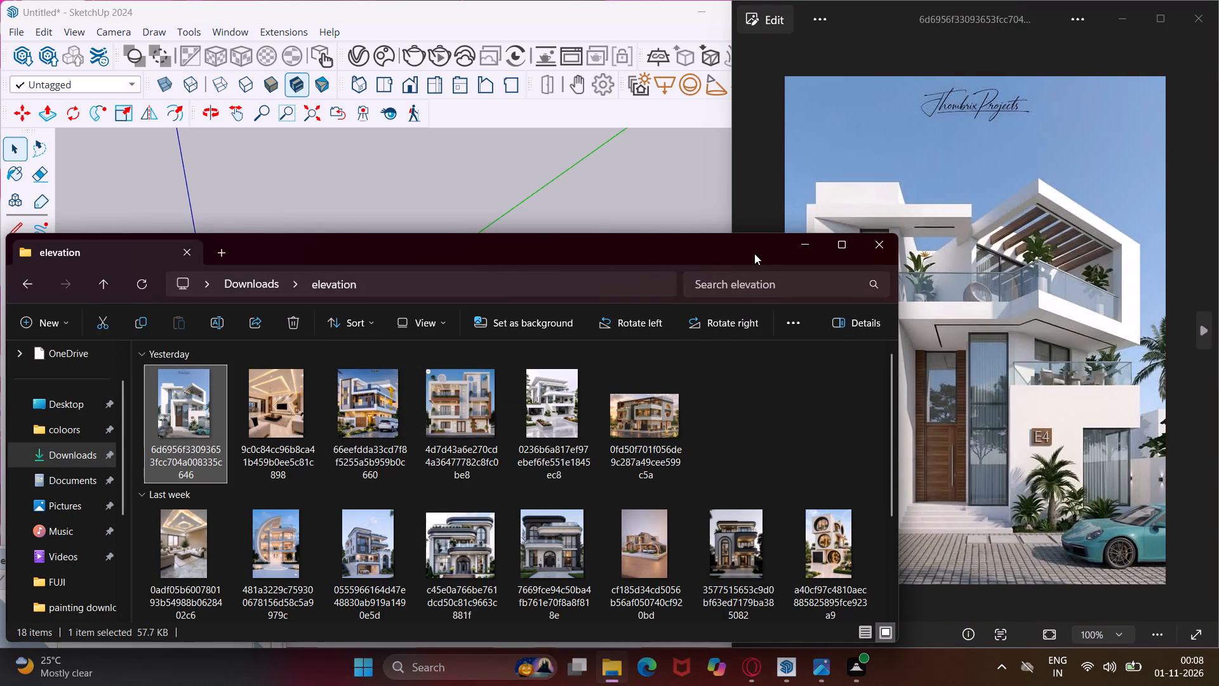
left_click(813, 241)
Place a guide 9" inside the rectangle's side edge nearest the green axis, using the Tape Measure tool.
scroll(223, 297, "down", 1)
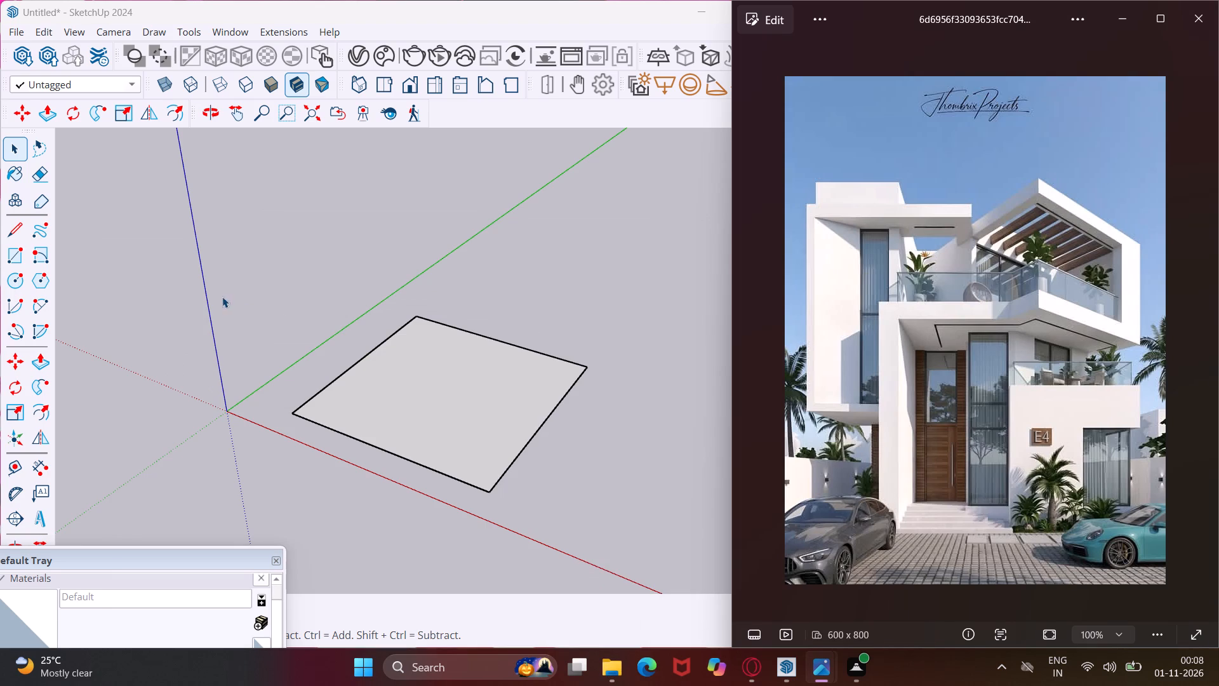
scroll(222, 297, "down", 2)
middle_click_drag(382, 399, 409, 466)
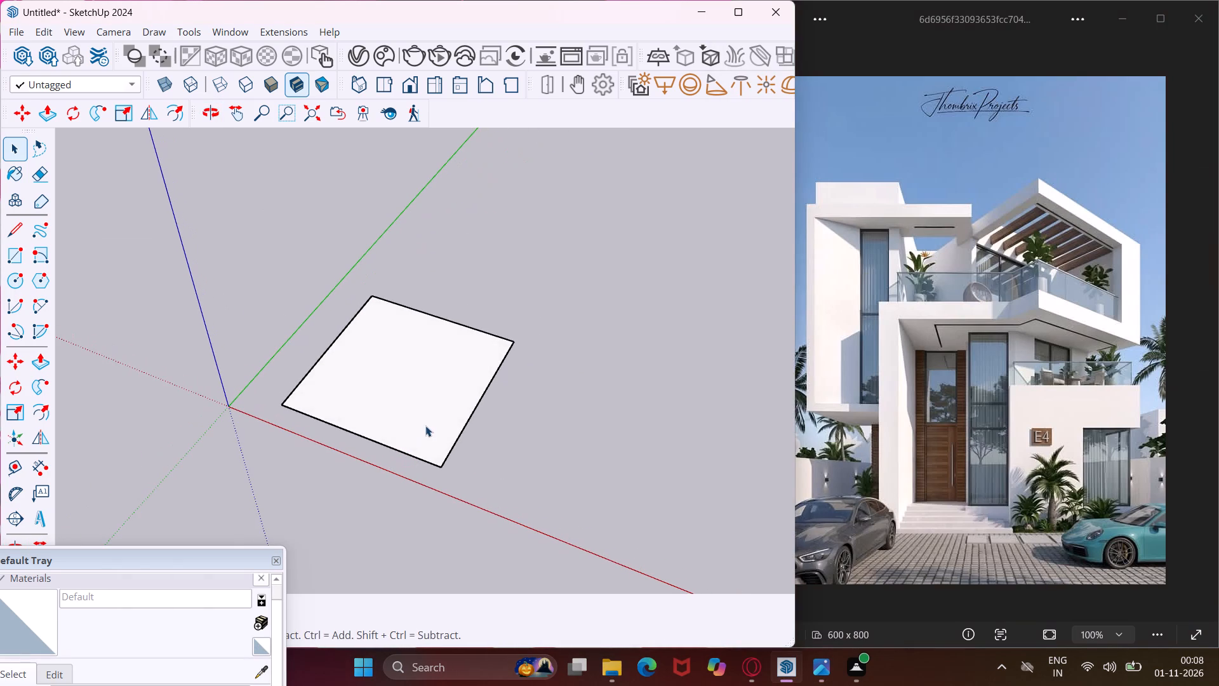
scroll(477, 407, "up", 3)
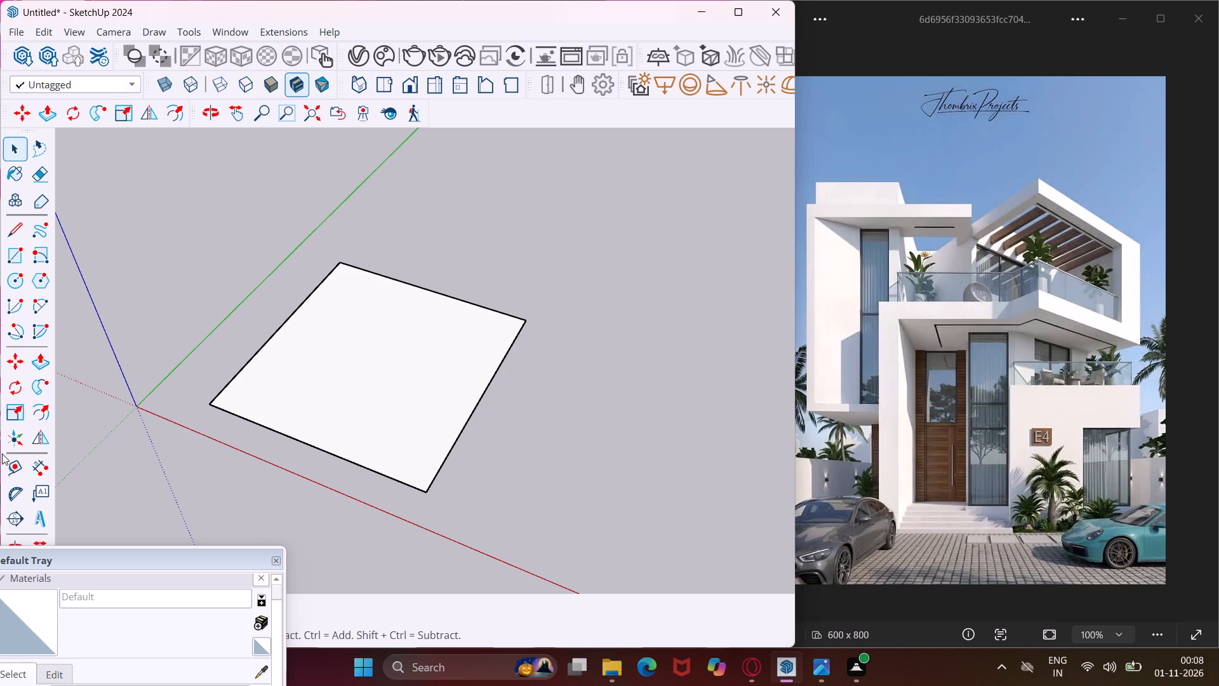
left_click(21, 465)
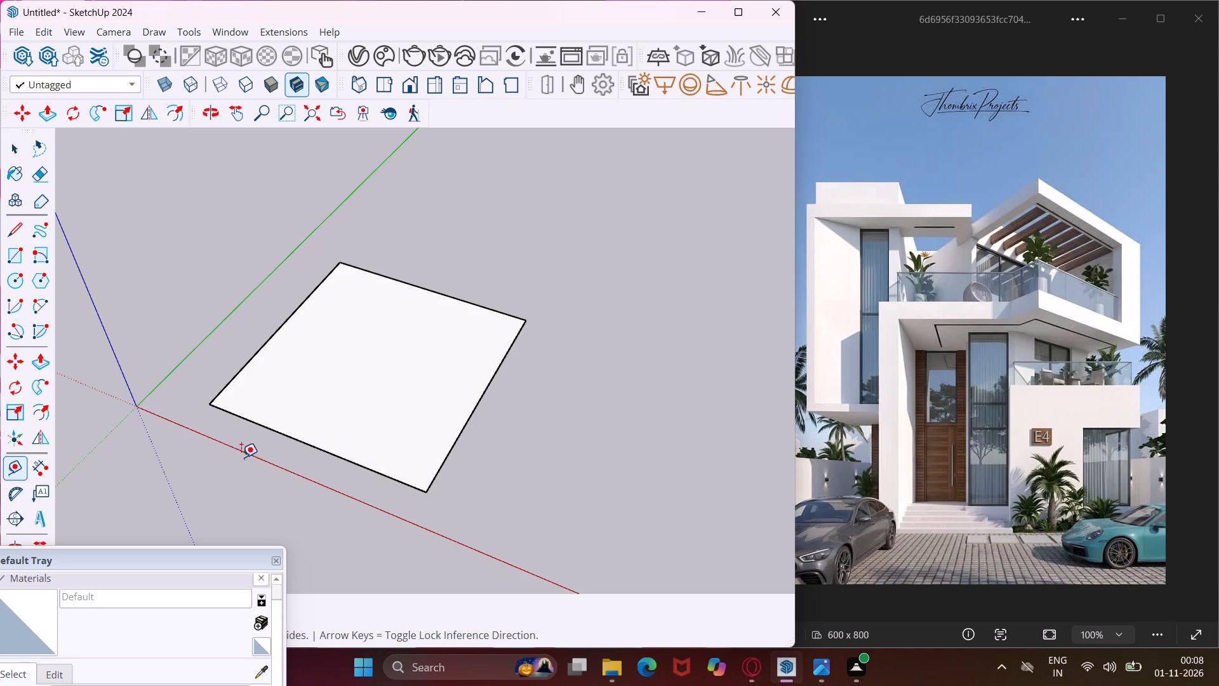
scroll(220, 378, "up", 7)
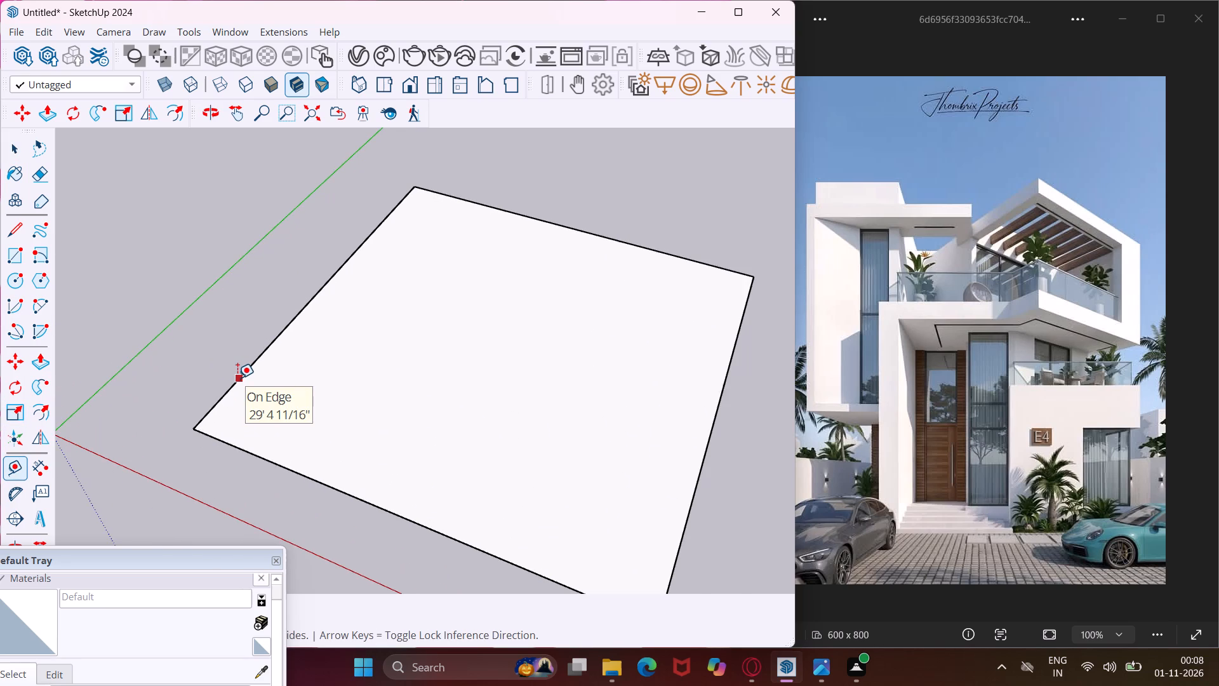
left_click(237, 378)
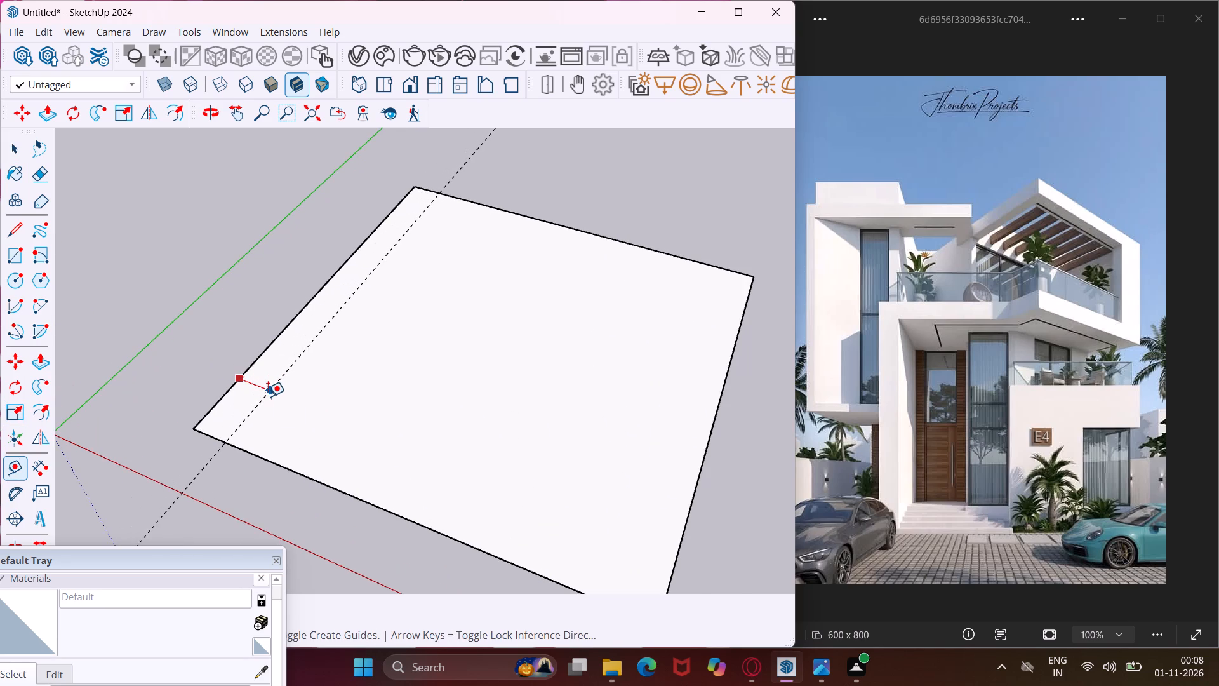
type("9\"")
key("Return")
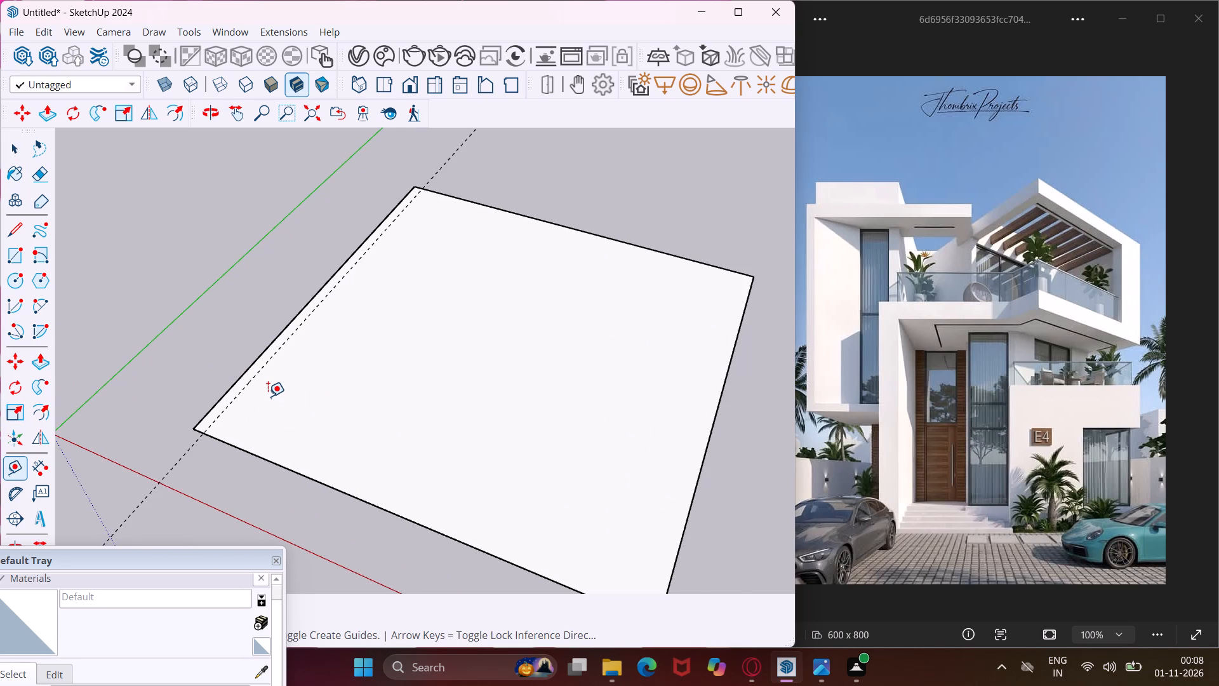
Place a guide 9" inside the rectangle's opposite side edge, the one farthest from the green axis.
scroll(198, 368, "down", 1)
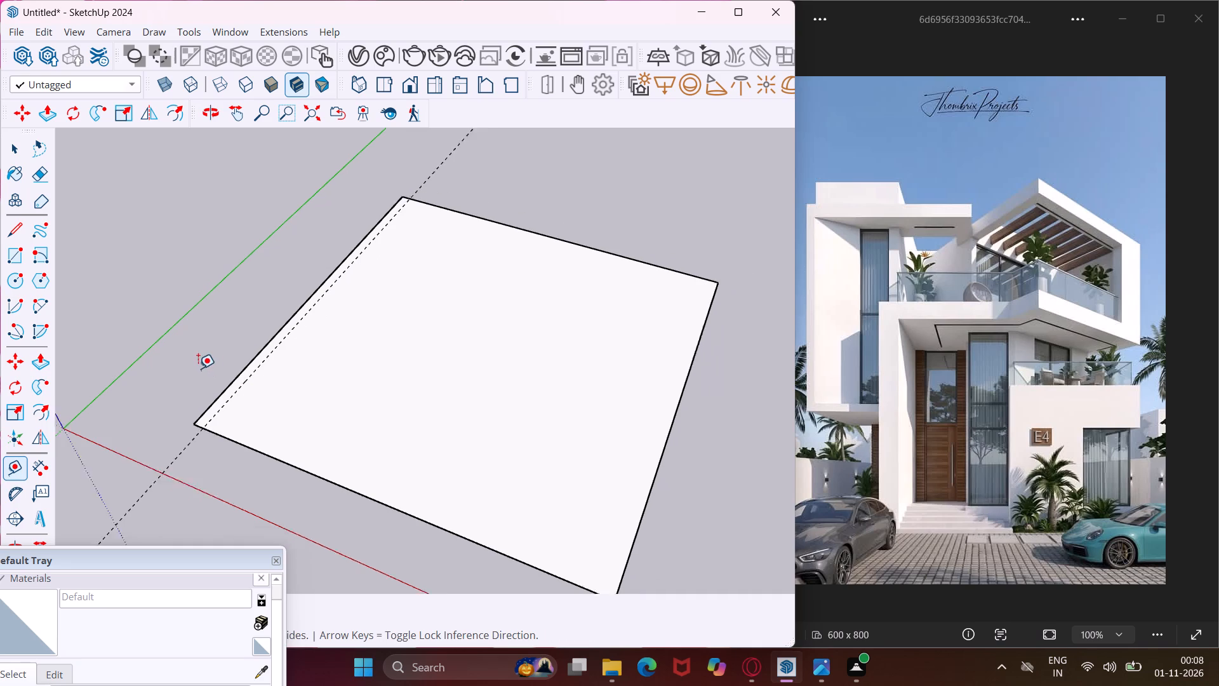
scroll(198, 368, "down", 1)
scroll(604, 513, "up", 3)
left_click(604, 512)
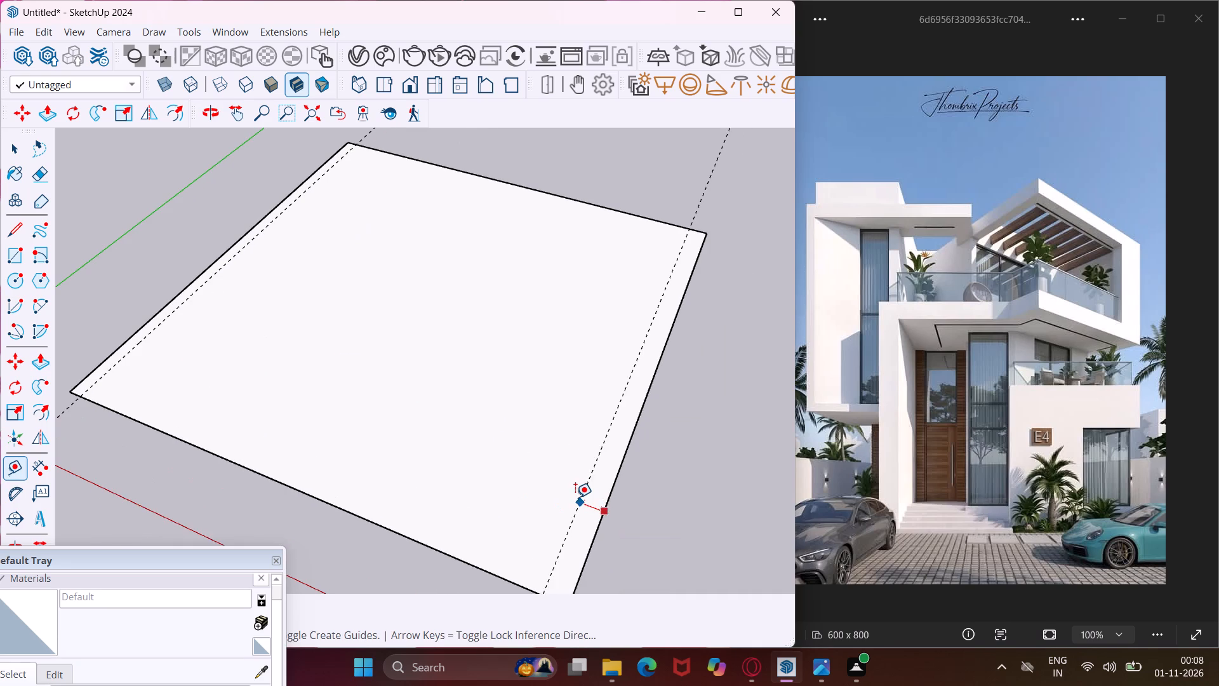
key("9")
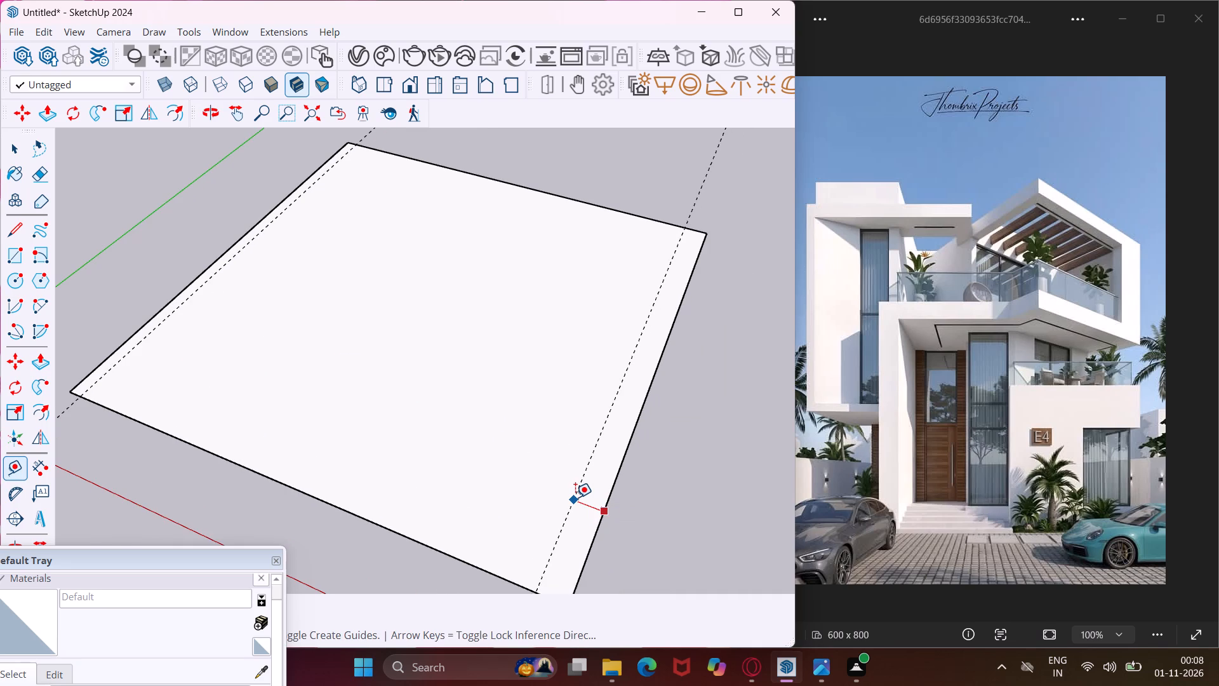
key("shift+quotedbl")
key("Return")
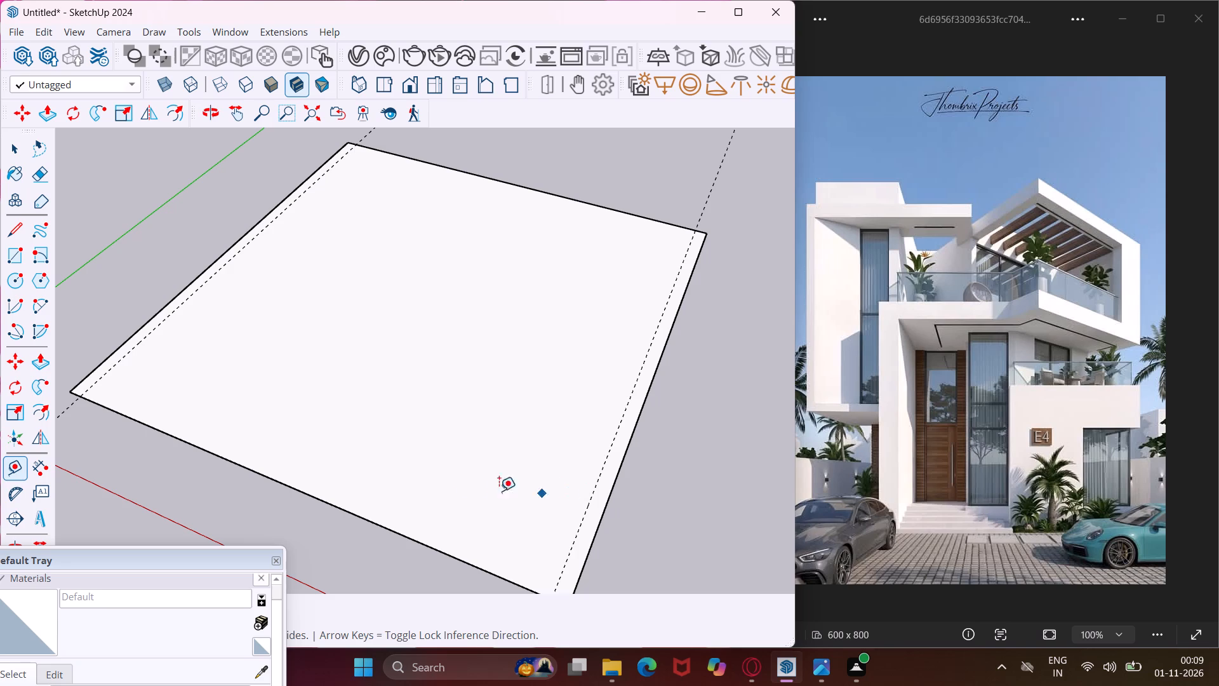
Place a guide 2' inside the rectangle's front edge, the one nearest the red axis.
scroll(363, 506, "up", 2)
left_click(352, 515)
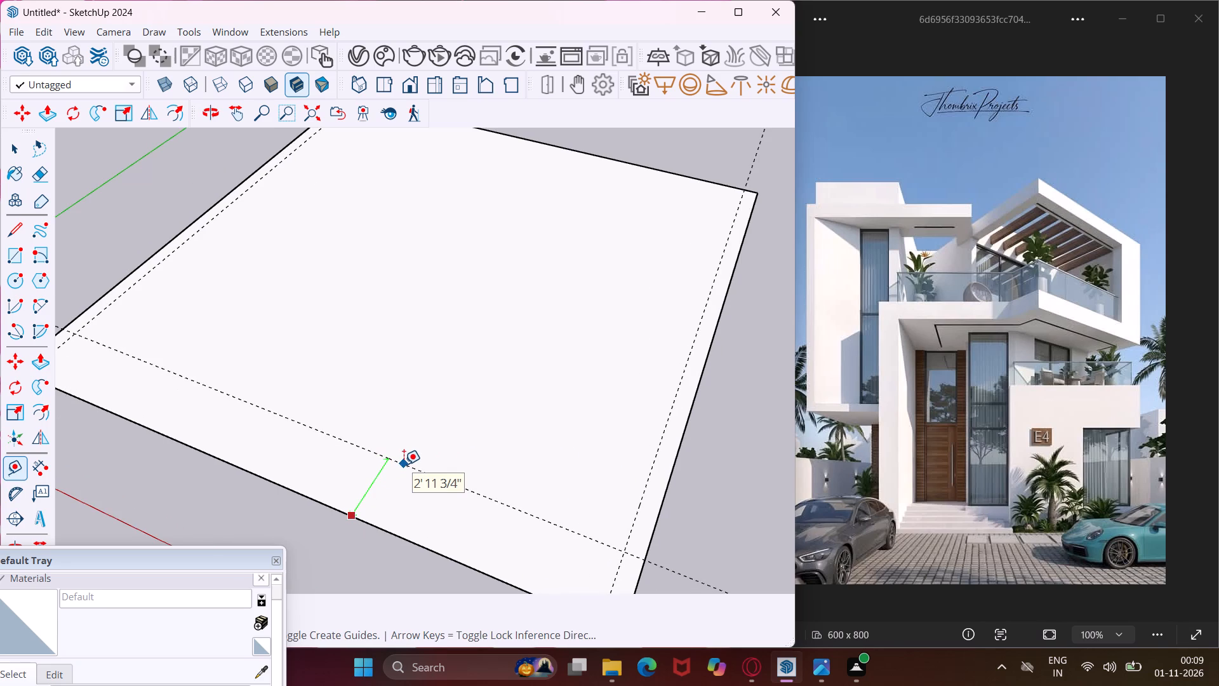
type("2'")
key("Return")
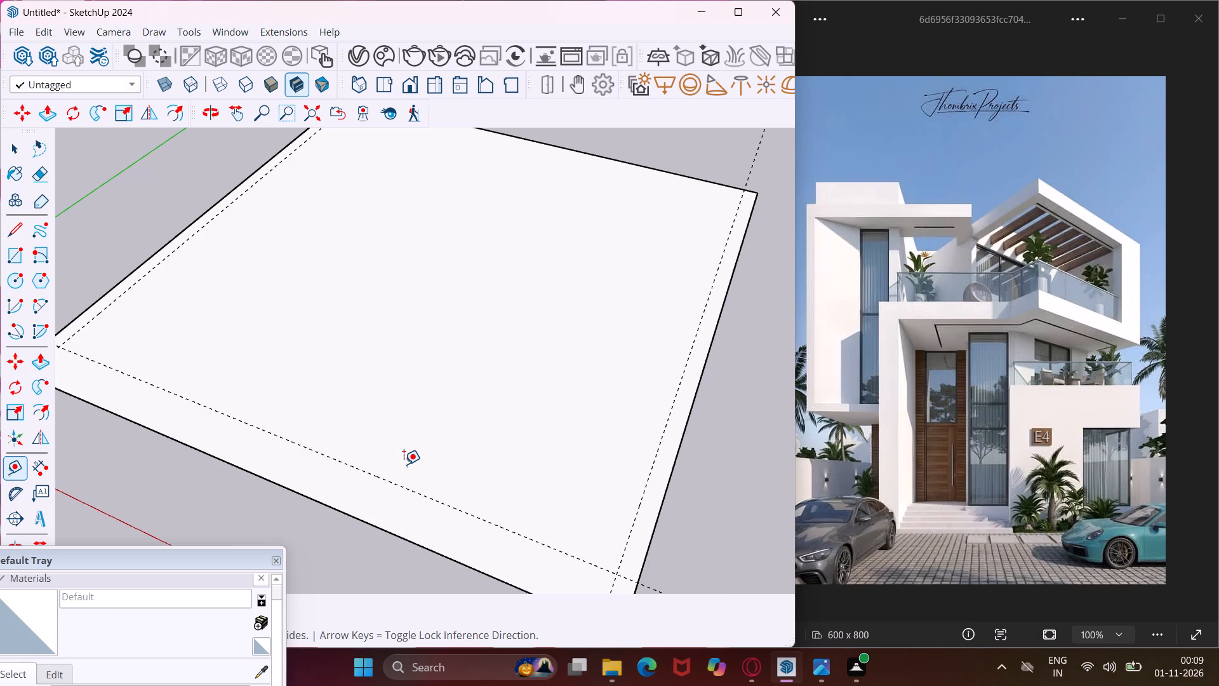
Place a second front guide 9" further inward from the 2' guide.
scroll(404, 464, "up", 3)
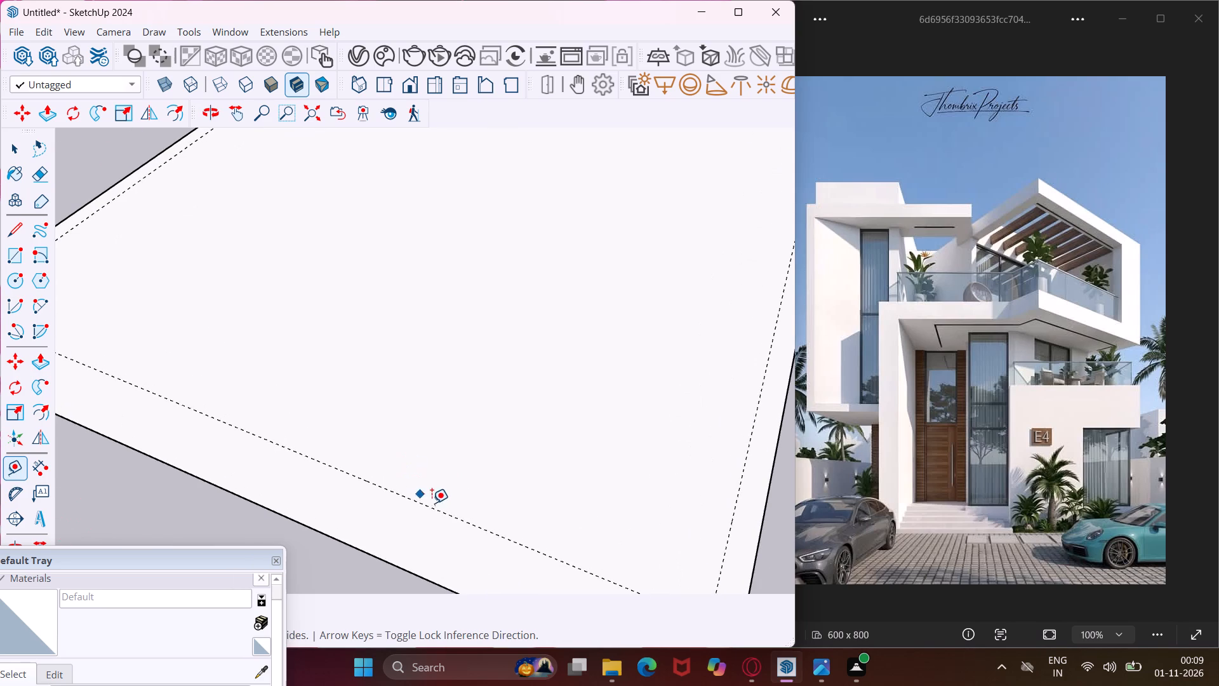
left_click(436, 510)
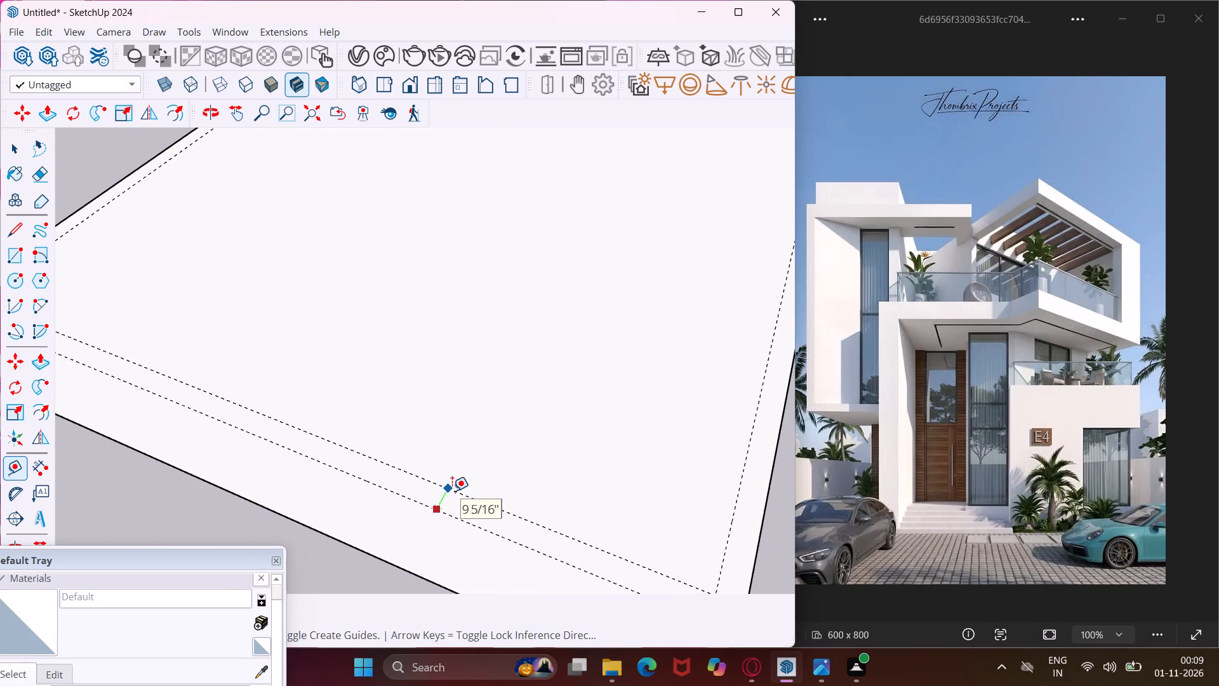
key("6")
key("BackSpace")
type("9\"")
key("Return")
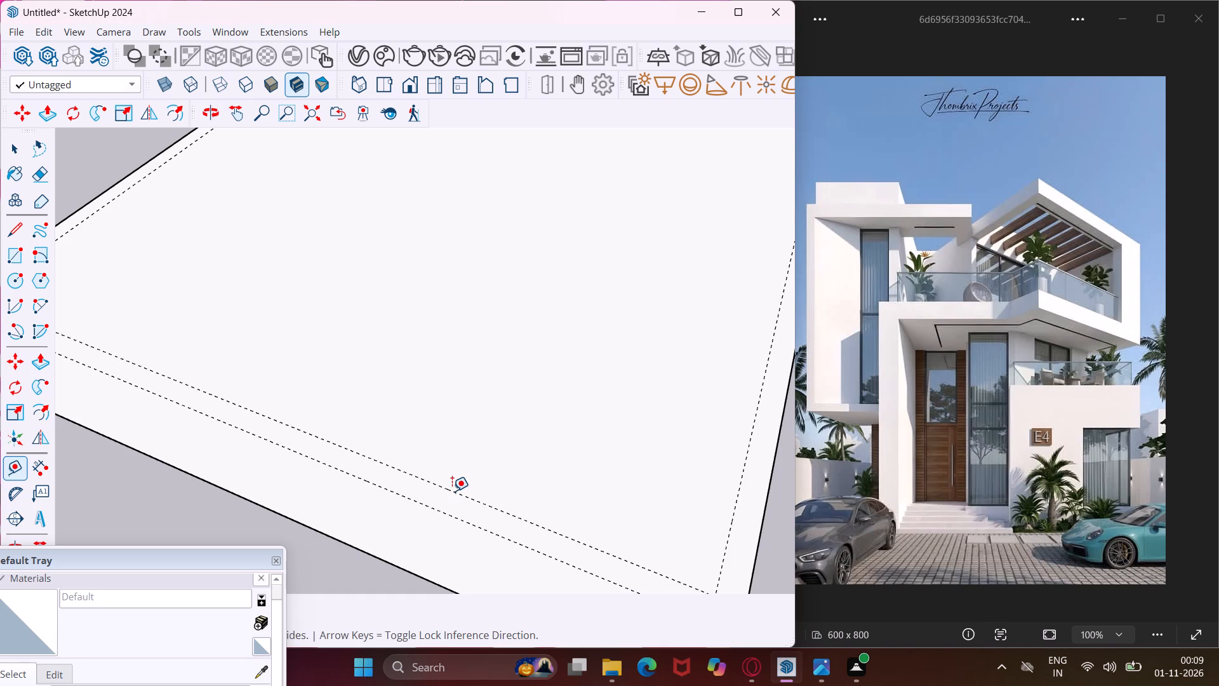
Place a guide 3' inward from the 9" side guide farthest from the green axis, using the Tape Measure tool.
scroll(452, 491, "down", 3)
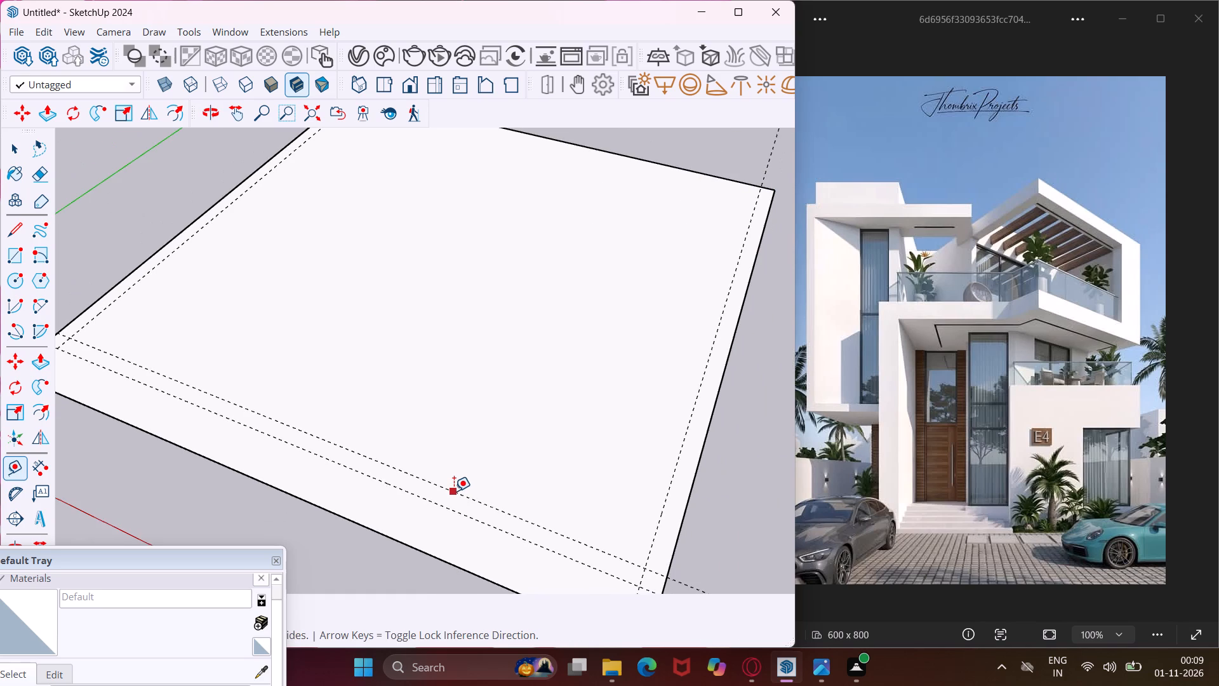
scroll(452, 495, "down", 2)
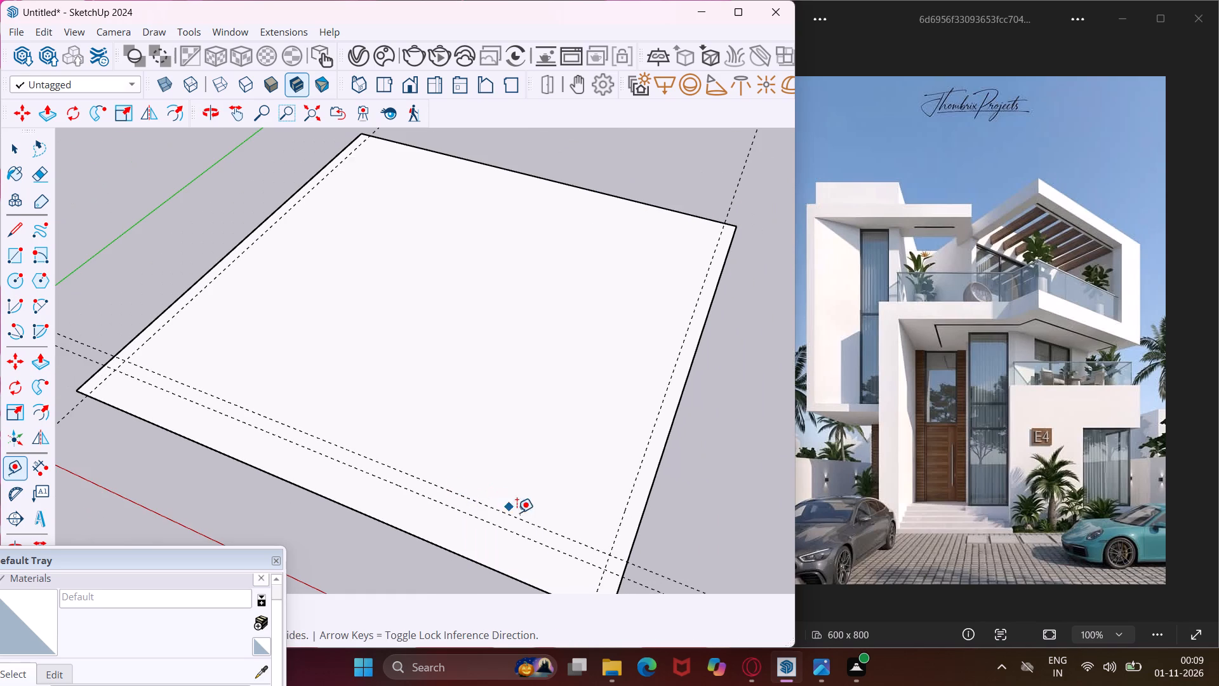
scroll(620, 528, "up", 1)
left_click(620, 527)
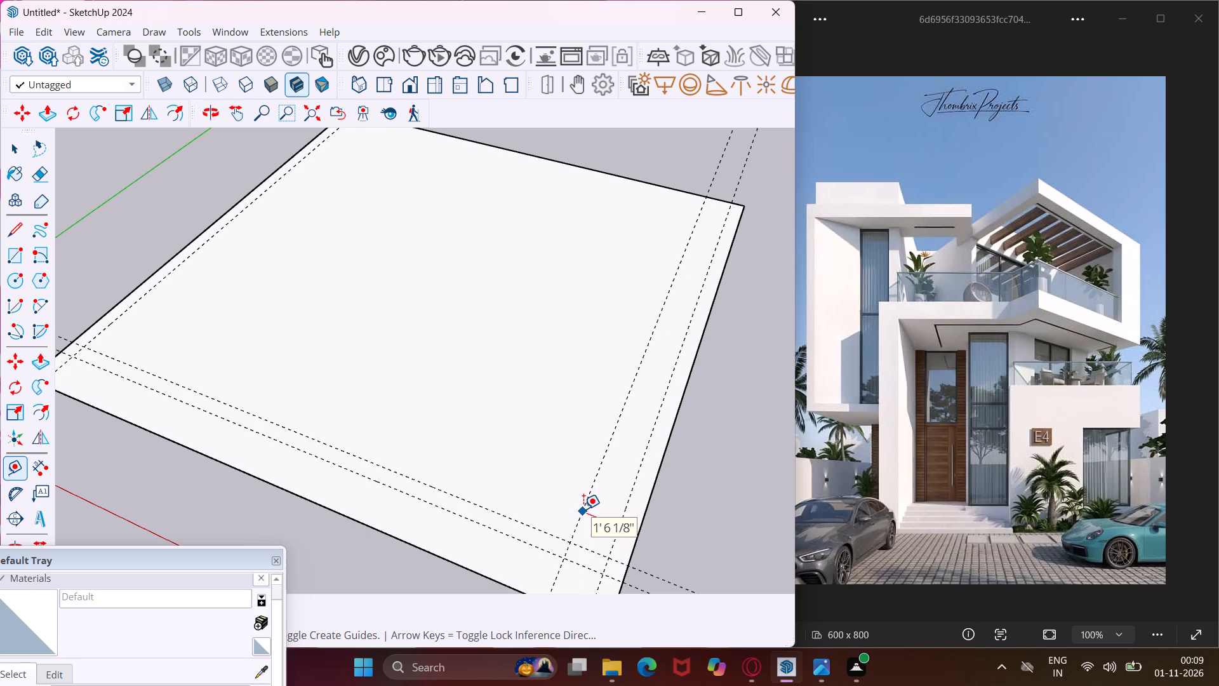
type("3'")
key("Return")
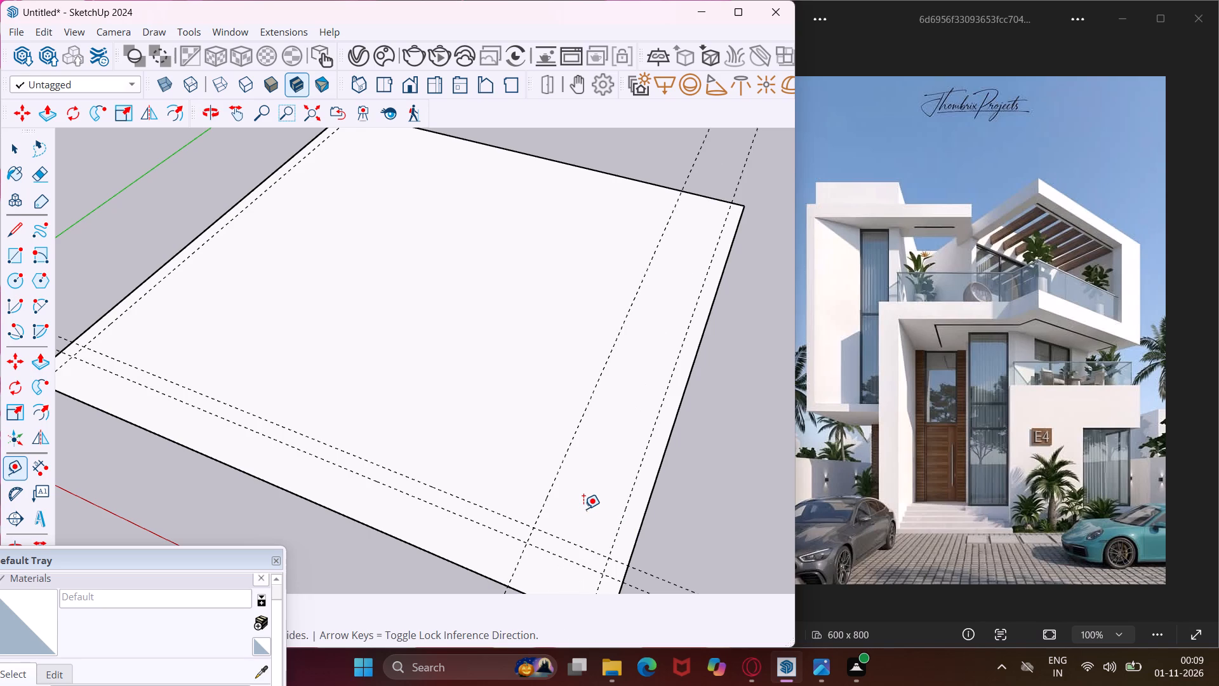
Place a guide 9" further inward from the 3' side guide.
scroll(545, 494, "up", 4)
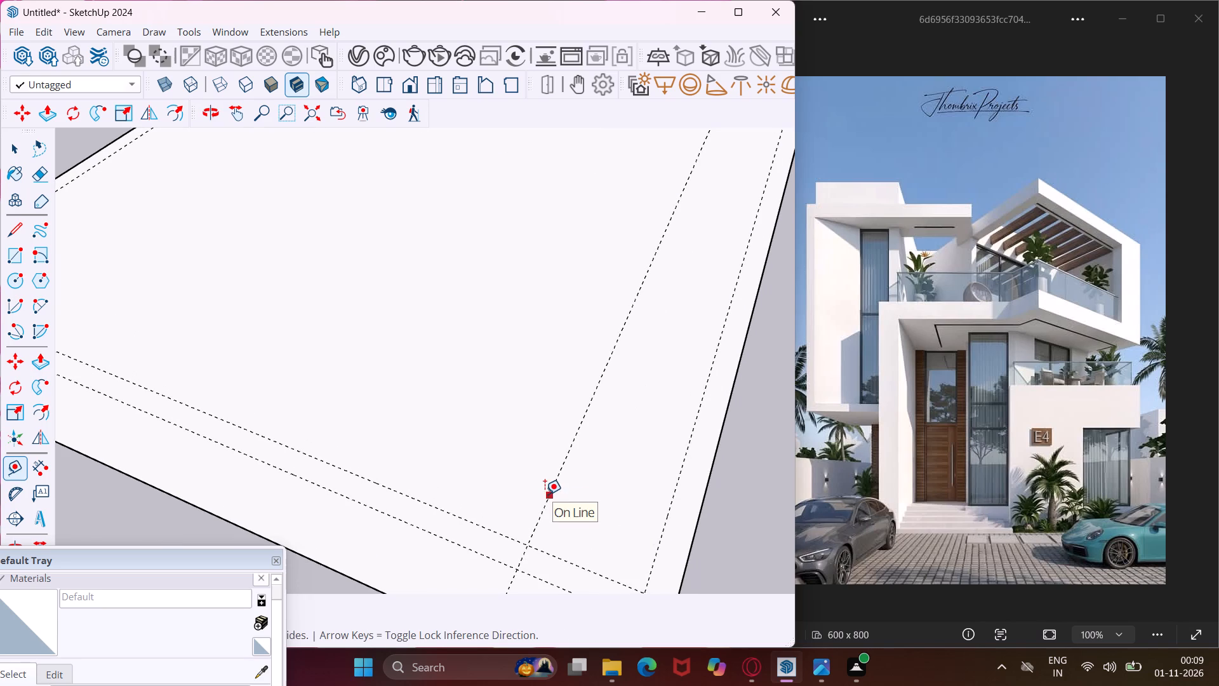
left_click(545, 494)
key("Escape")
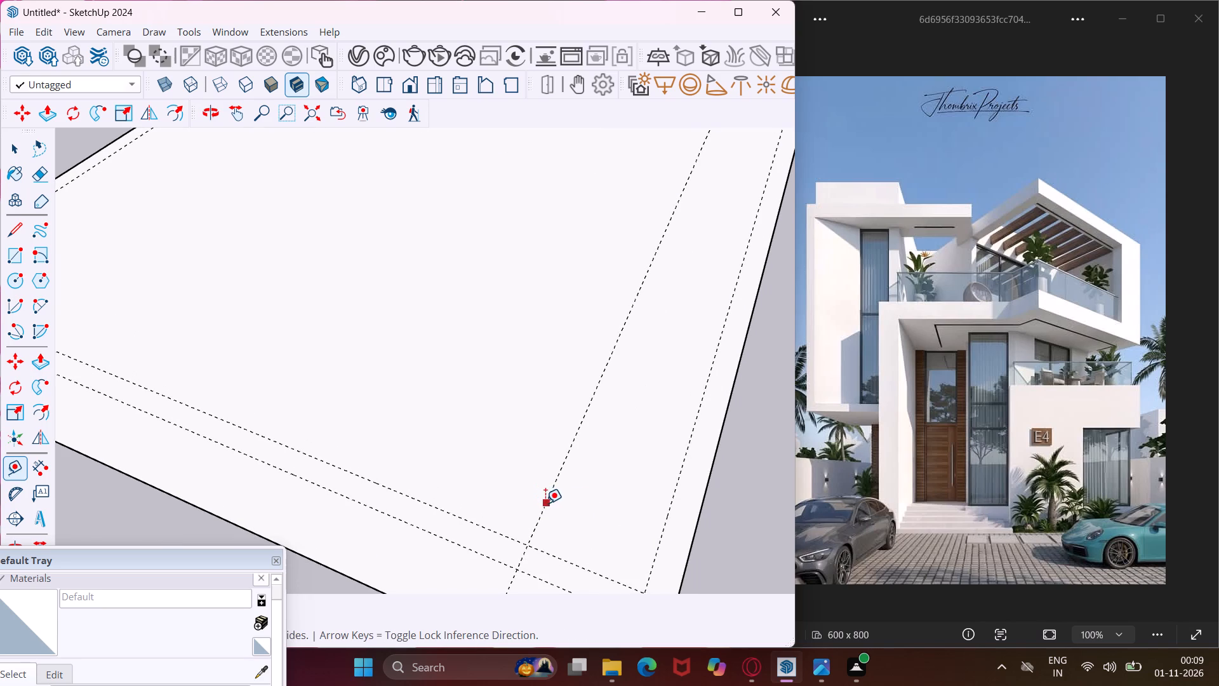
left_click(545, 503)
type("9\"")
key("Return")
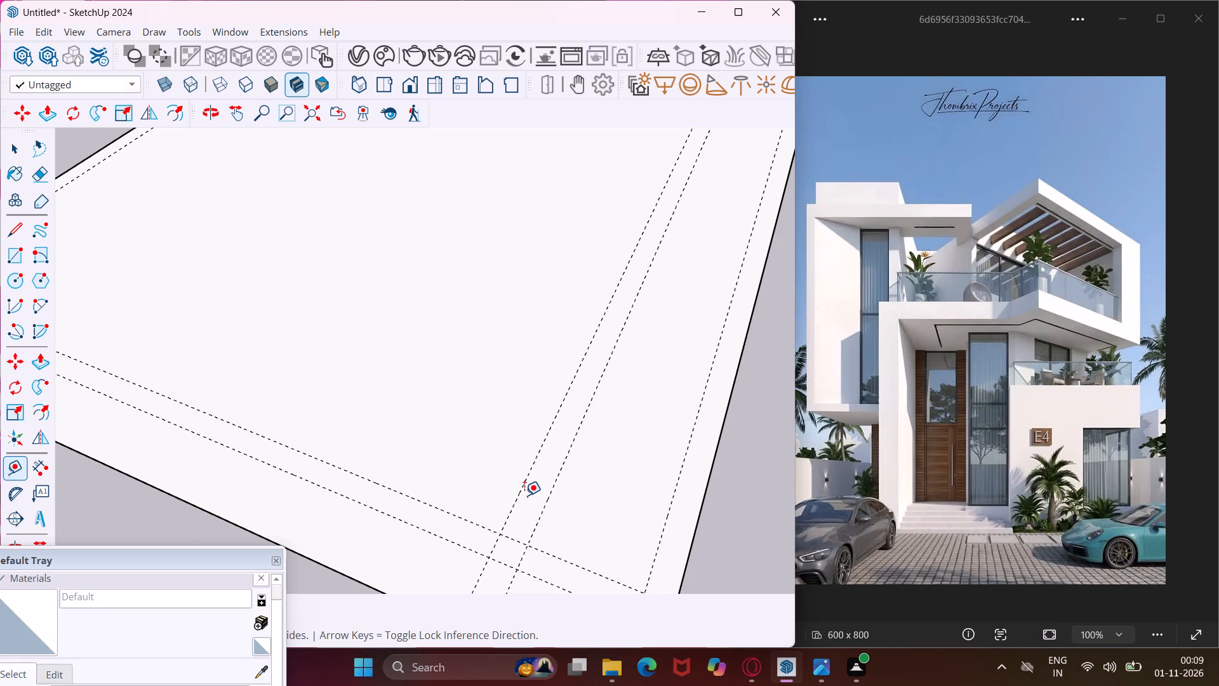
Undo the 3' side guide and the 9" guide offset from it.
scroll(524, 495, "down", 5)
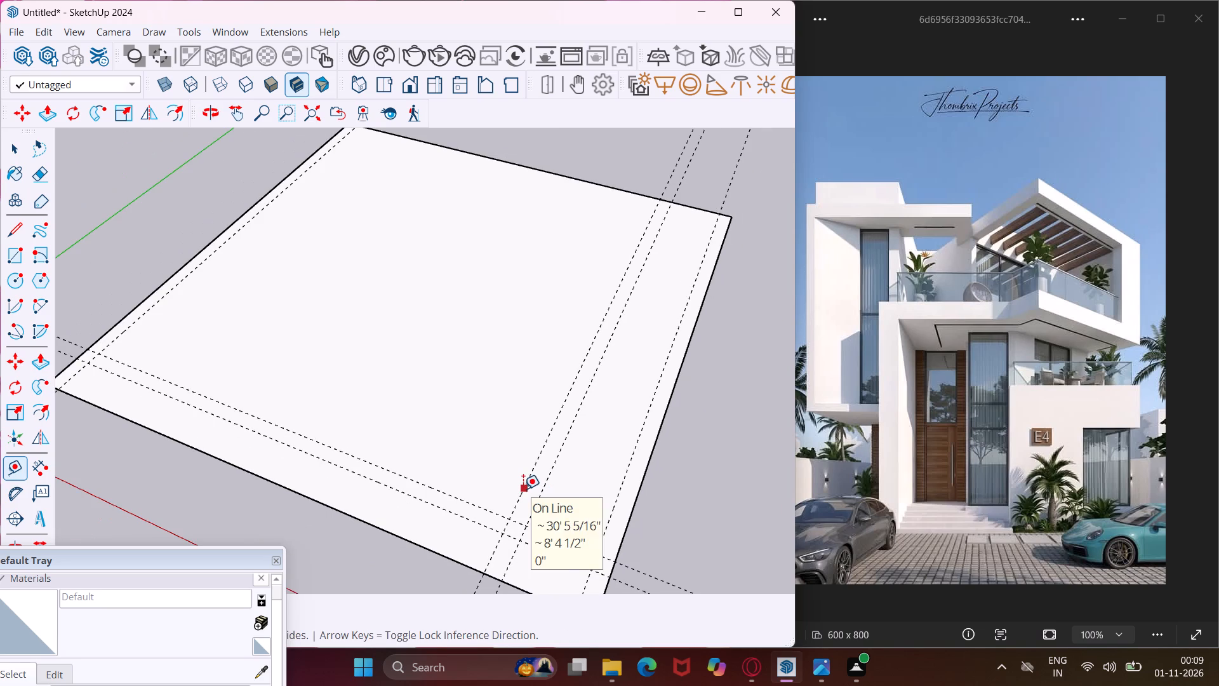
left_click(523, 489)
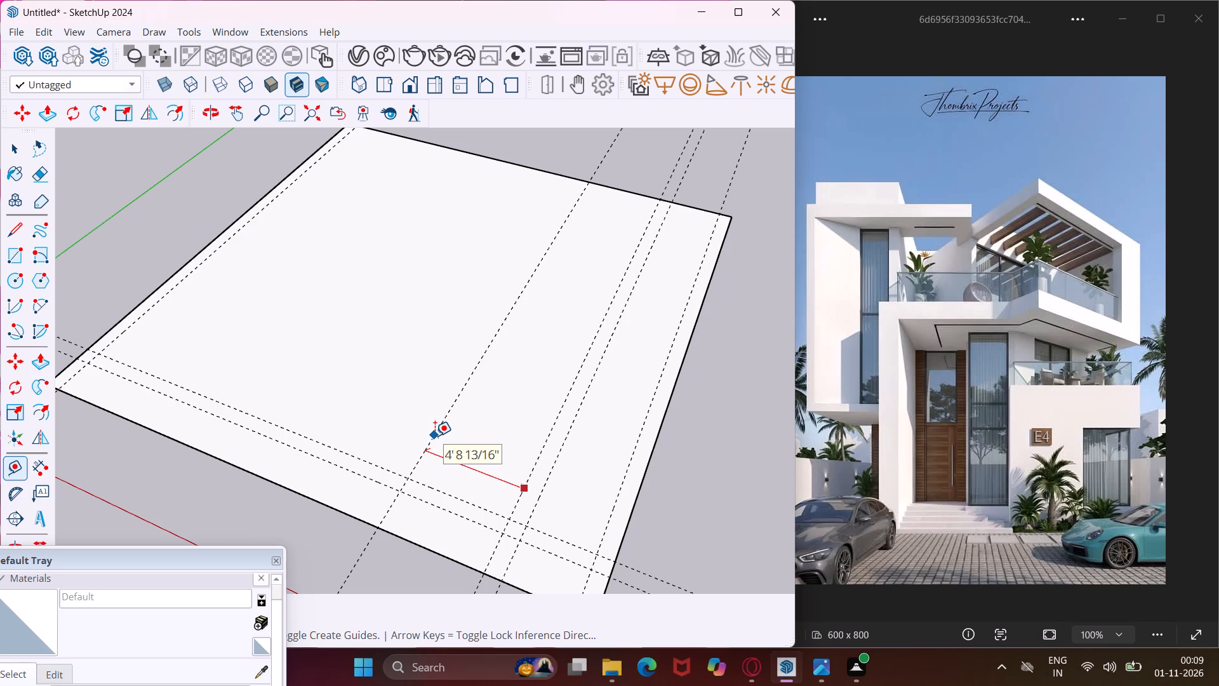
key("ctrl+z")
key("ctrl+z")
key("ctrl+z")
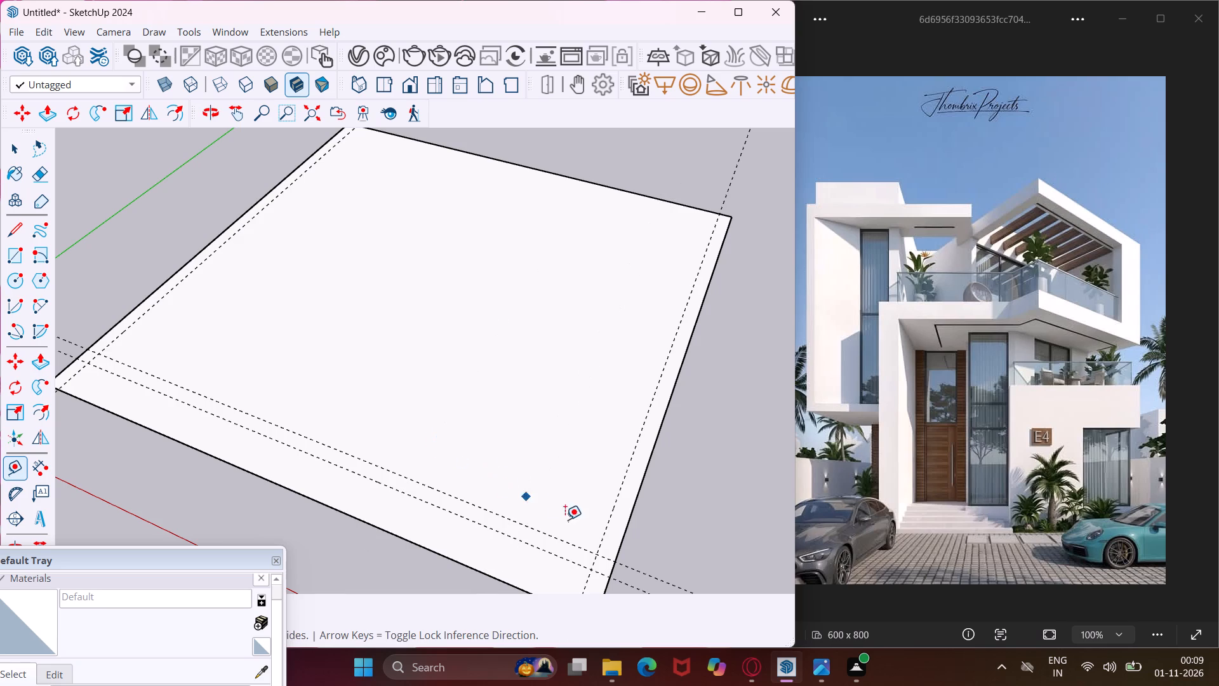
Place a guide 2' inward from the 9" side guide farthest from the green axis.
left_click(611, 507)
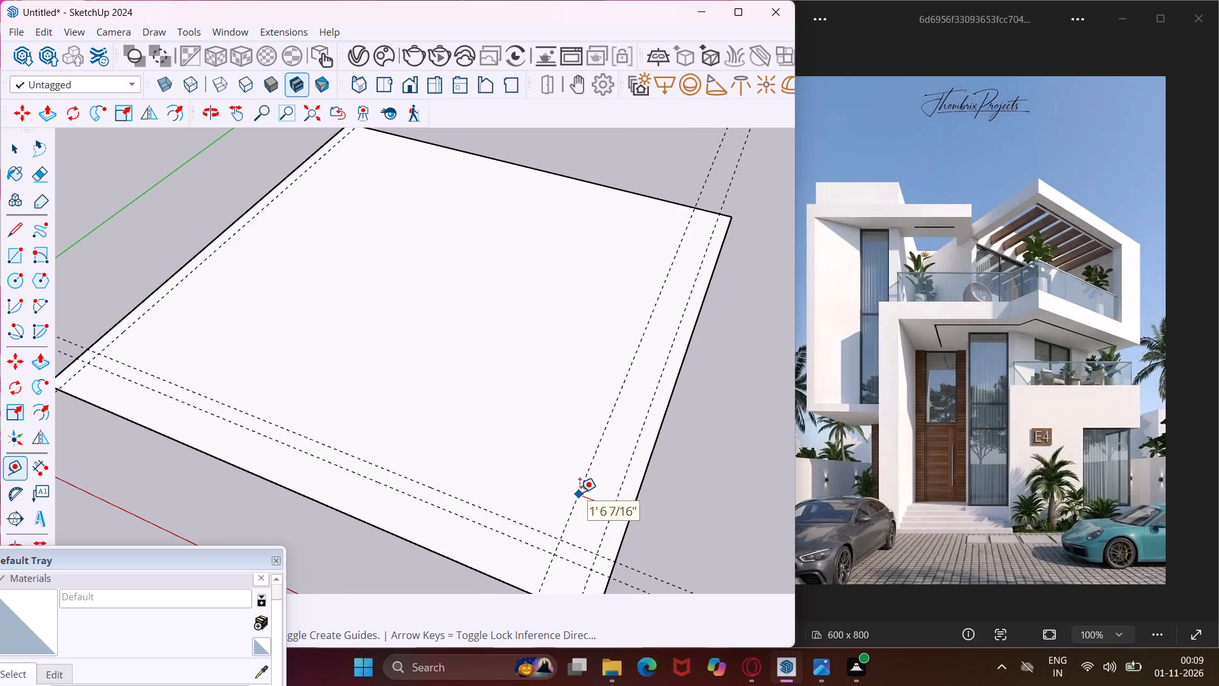
type("2'")
key("Return")
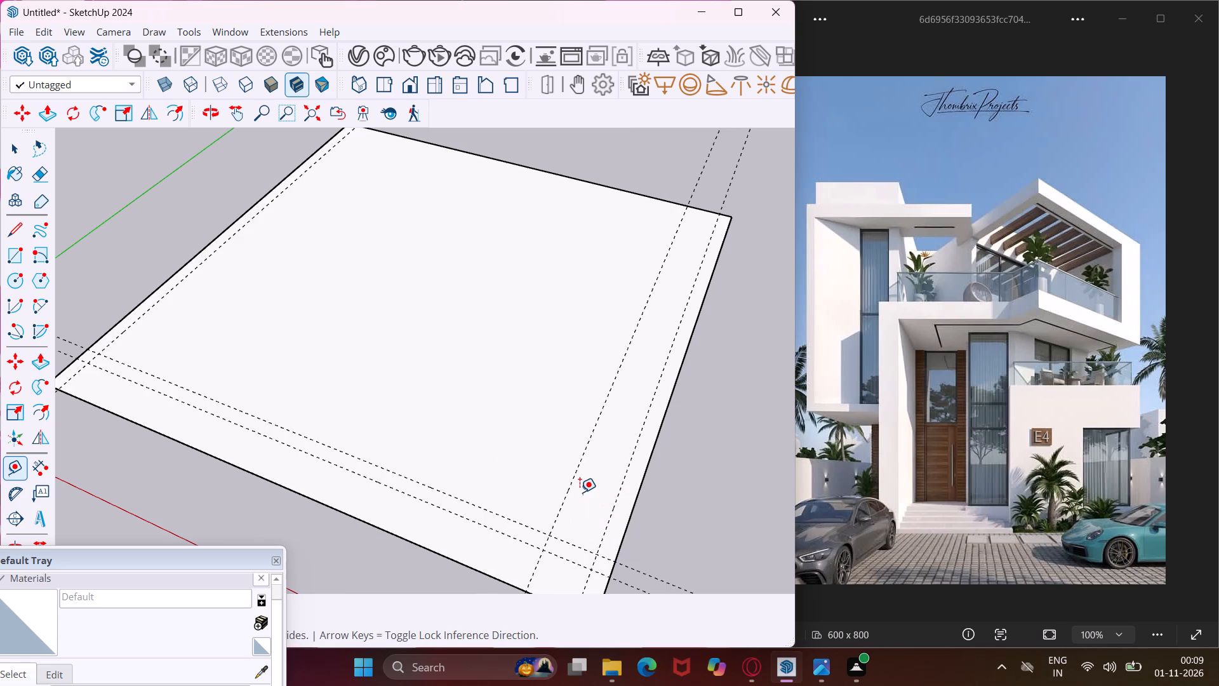
Place a guide 9" further inward from the 2' side guide to mark a wall thickness.
scroll(580, 492, "up", 3)
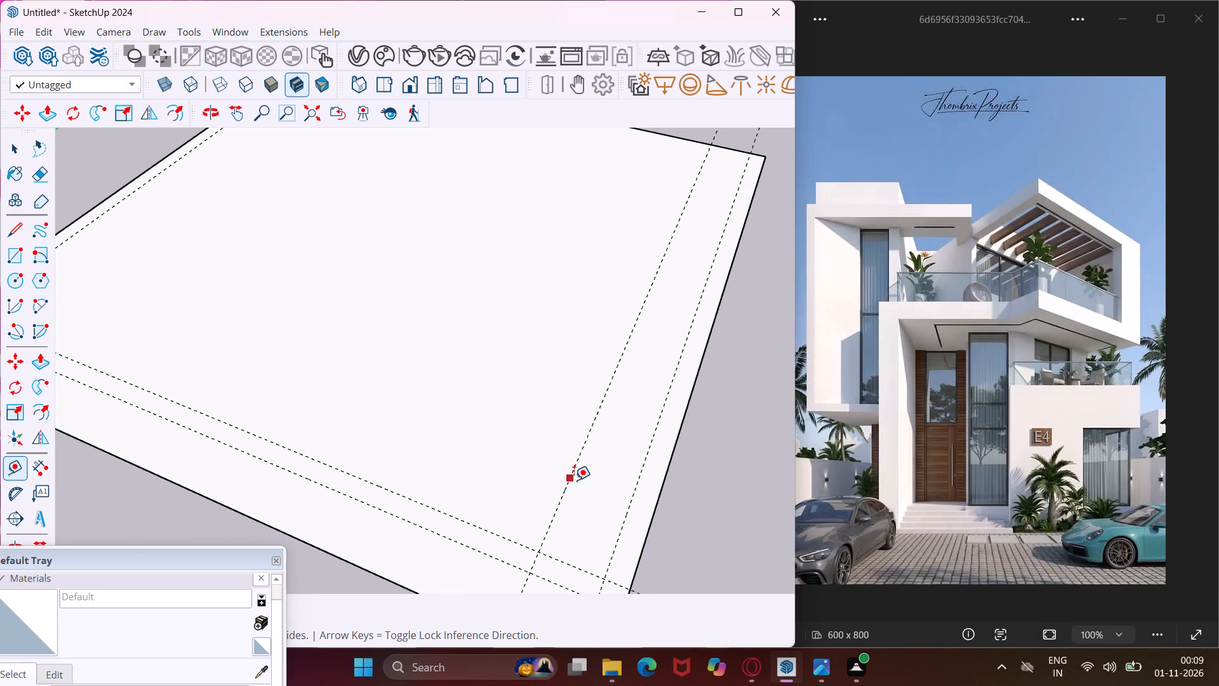
left_click(574, 480)
type("9\"")
key("Return")
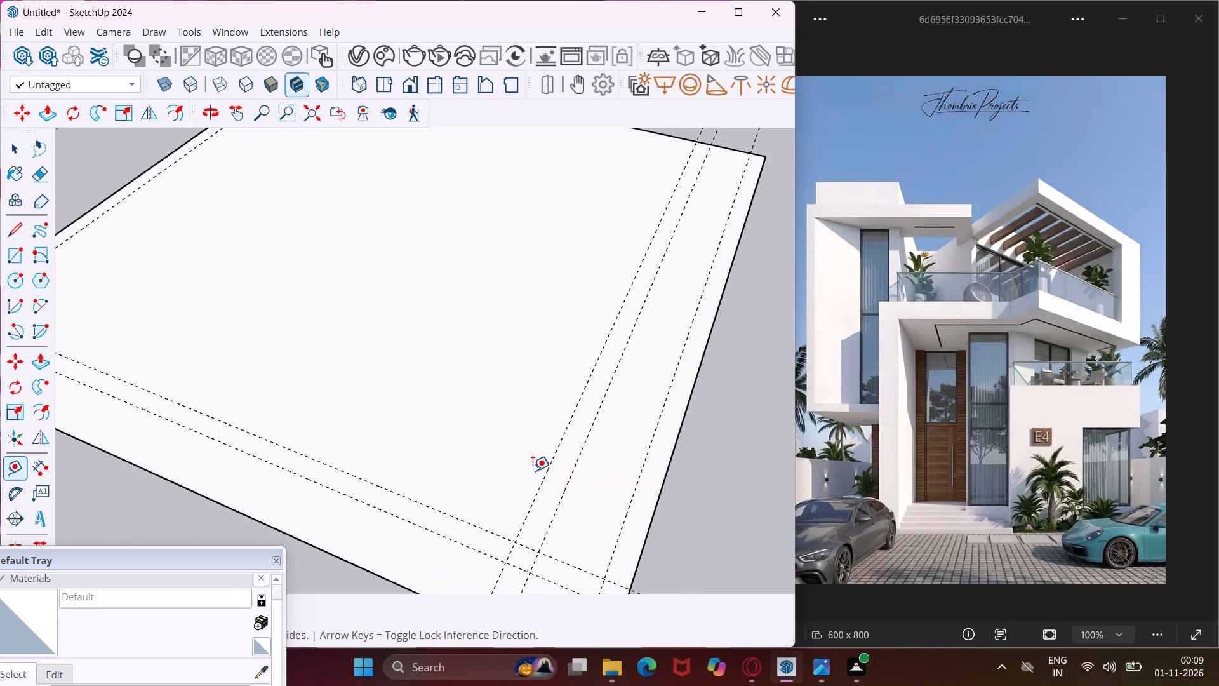
Place a guide 6' inward from the newest 9" guide, toward the side edge nearest the green axis.
left_click(548, 471)
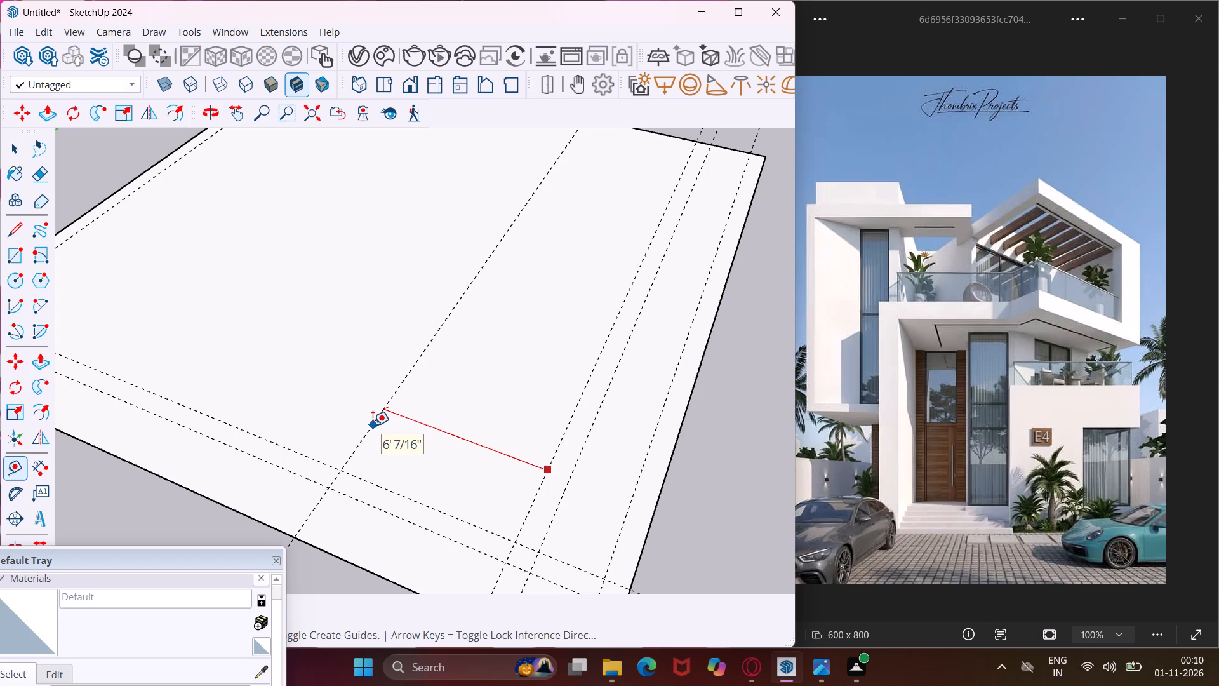
key("6")
key("apostrophe")
key("Return")
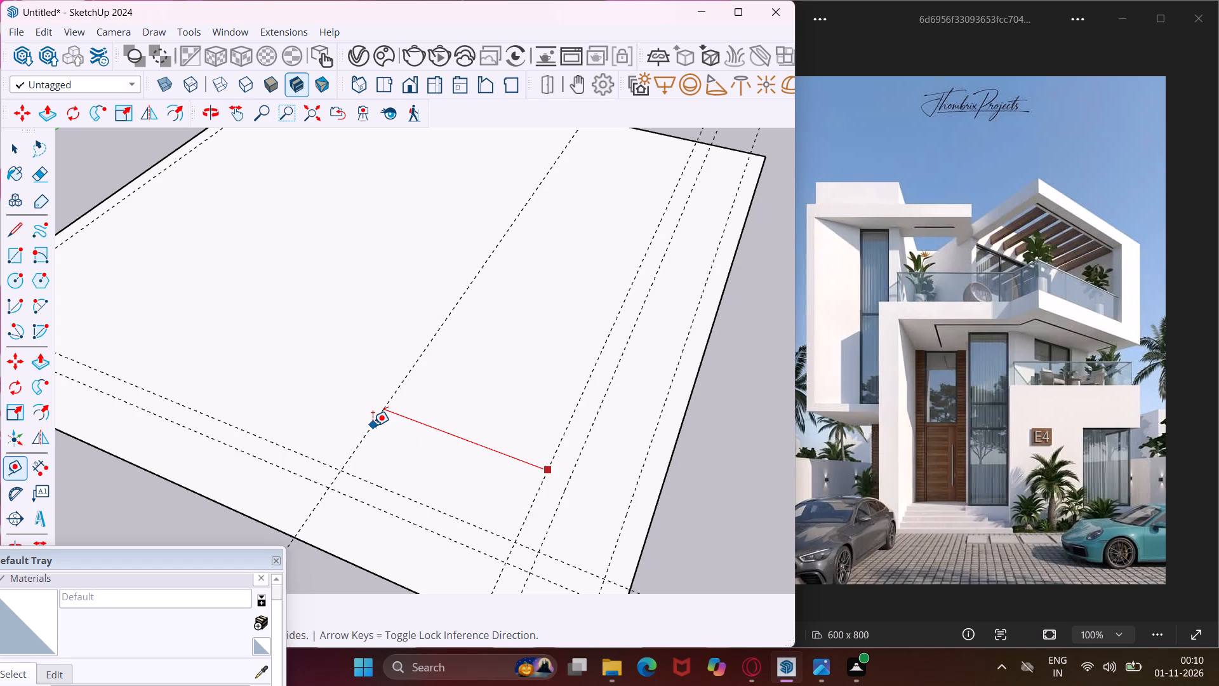
Place a guide 9" beyond the 6' guide, on its side nearest the green axis.
scroll(373, 426, "up", 3)
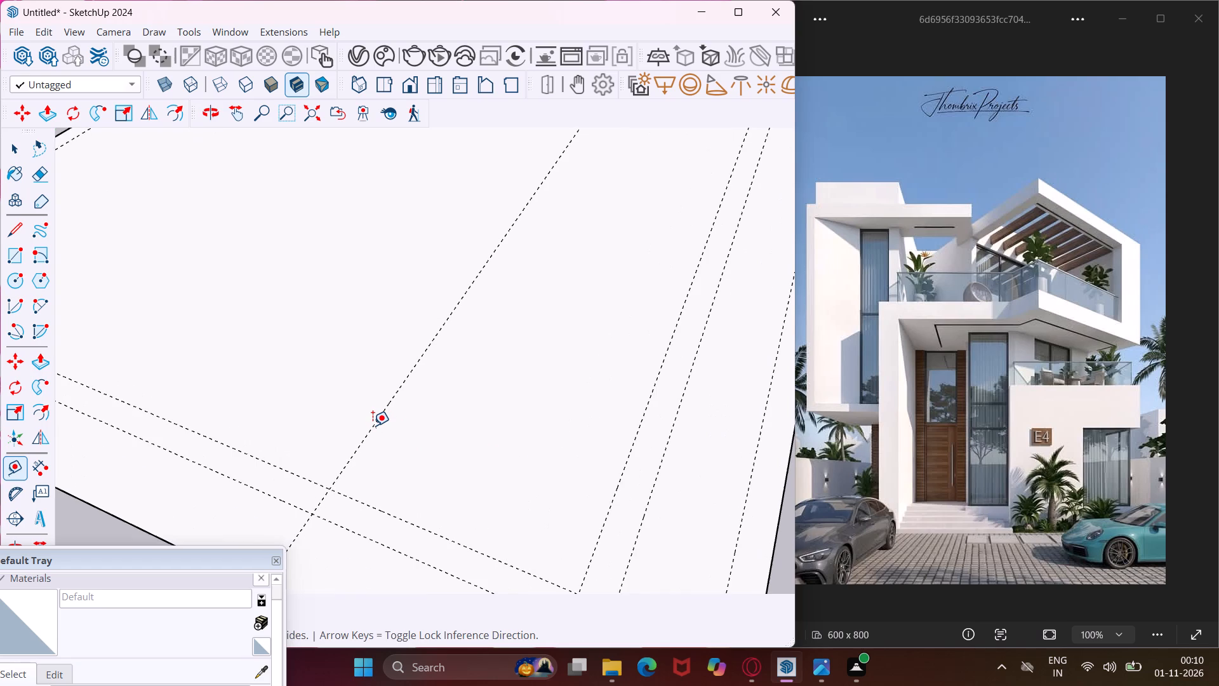
left_click(370, 426)
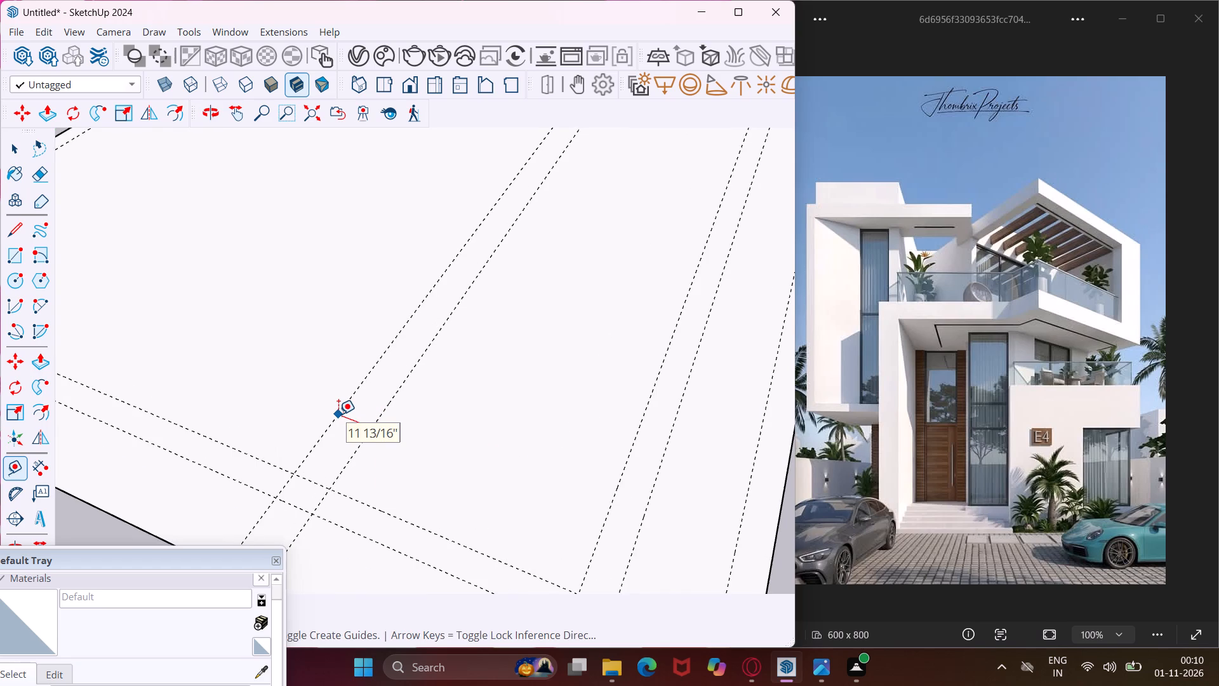
type("9\"")
key("Return")
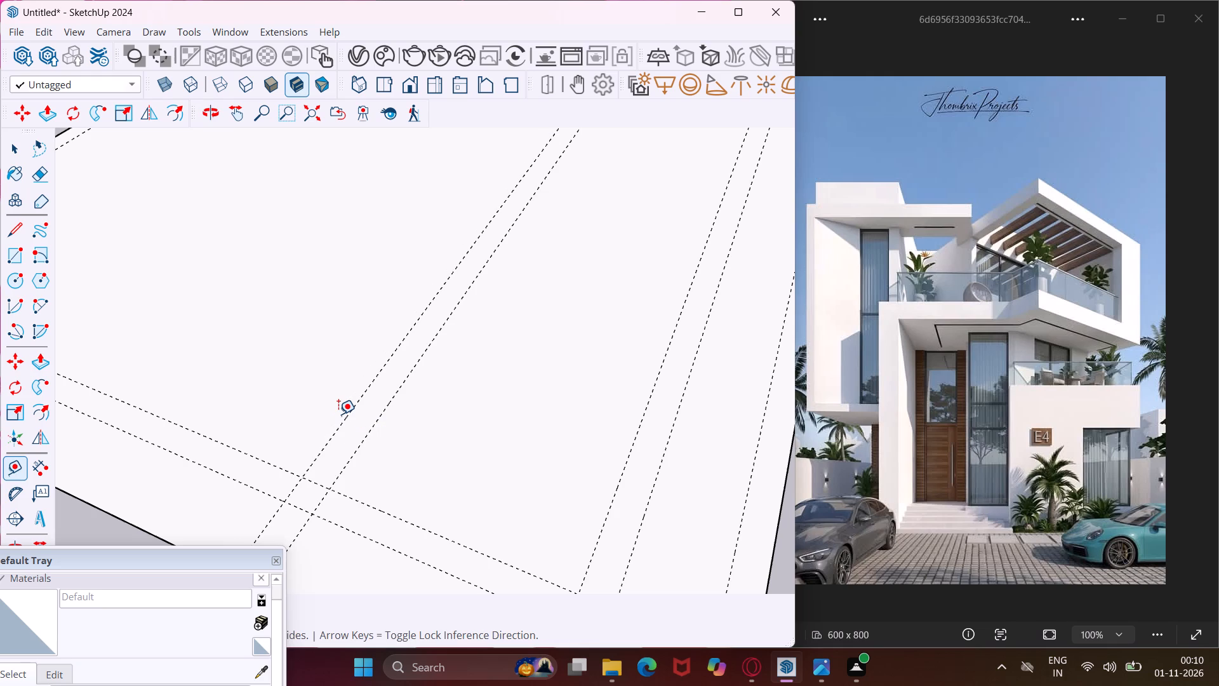
Place a guide 3' beyond the latest 9" guide, toward the side edge nearest the green axis.
middle_click_drag(338, 414, 387, 400)
scroll(366, 394, "down", 3)
scroll(356, 395, "up", 2)
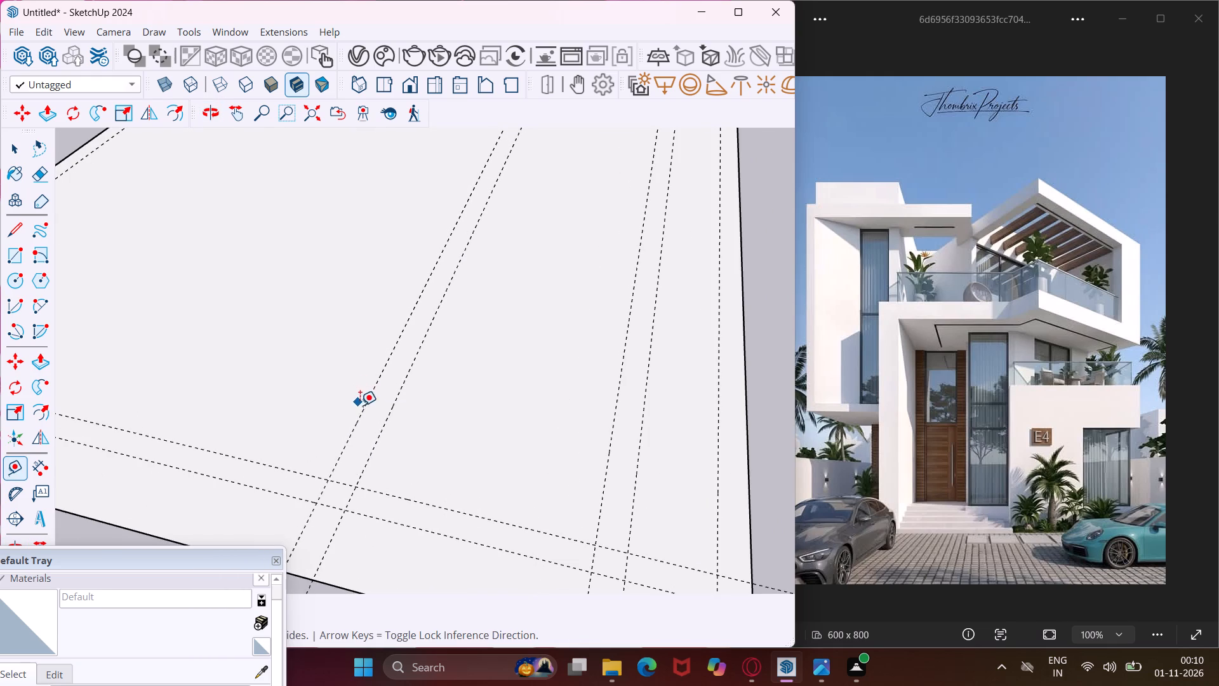
left_click(359, 414)
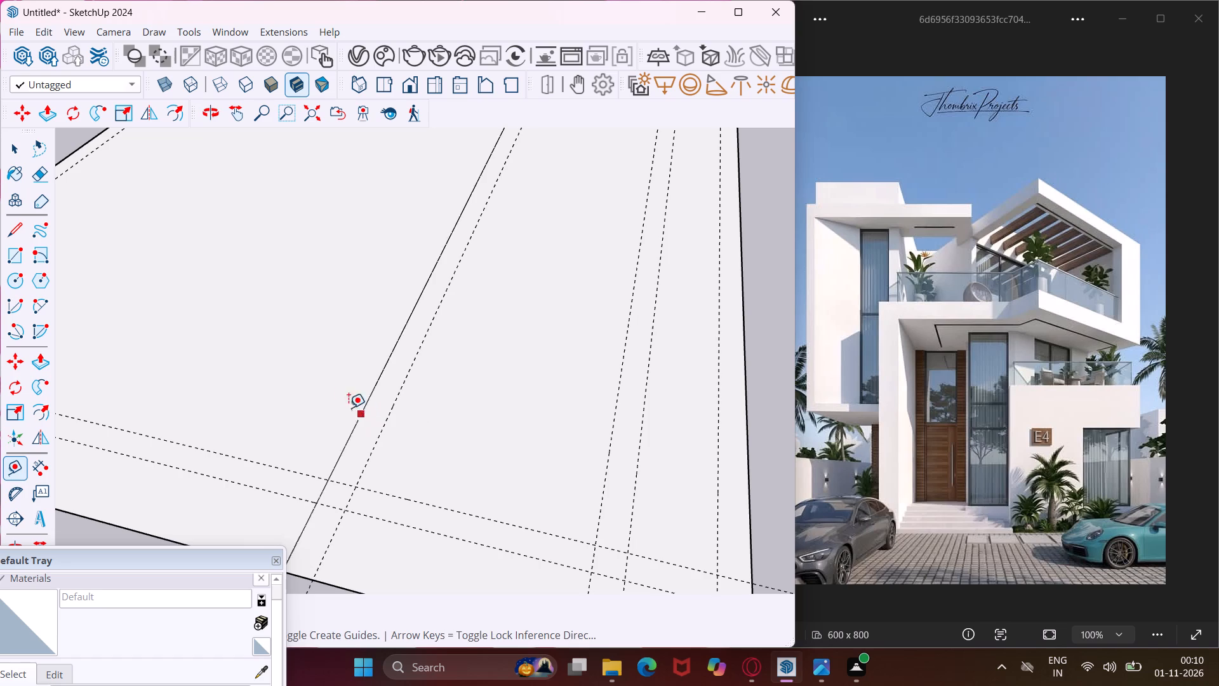
scroll(307, 389, "down", 2)
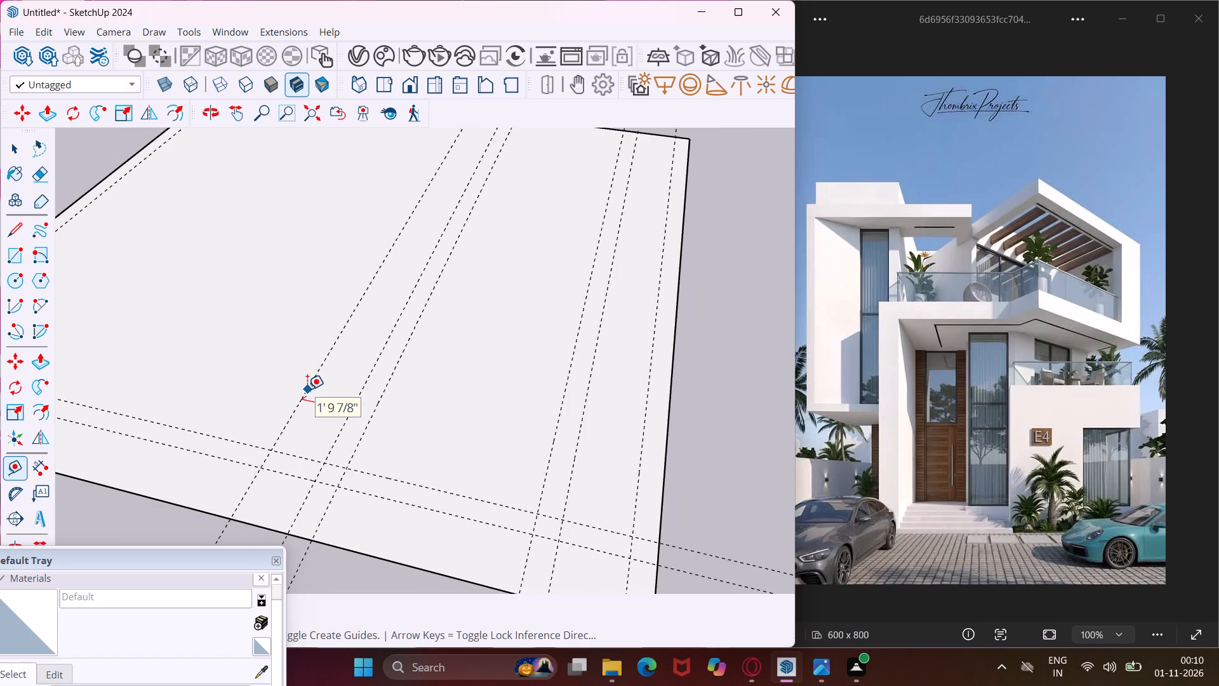
type("3'")
key("Return")
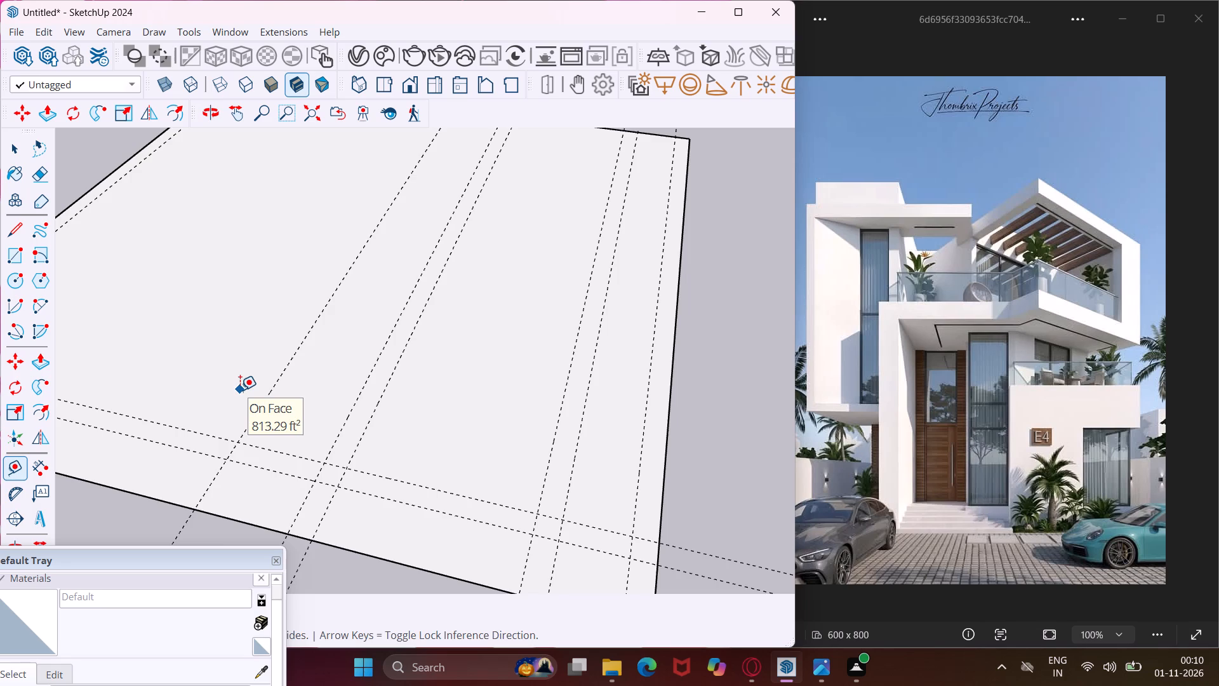
Place a guide 5' beyond the 3' guide, toward the side edge nearest the green axis.
middle_click_drag(240, 390, 413, 368)
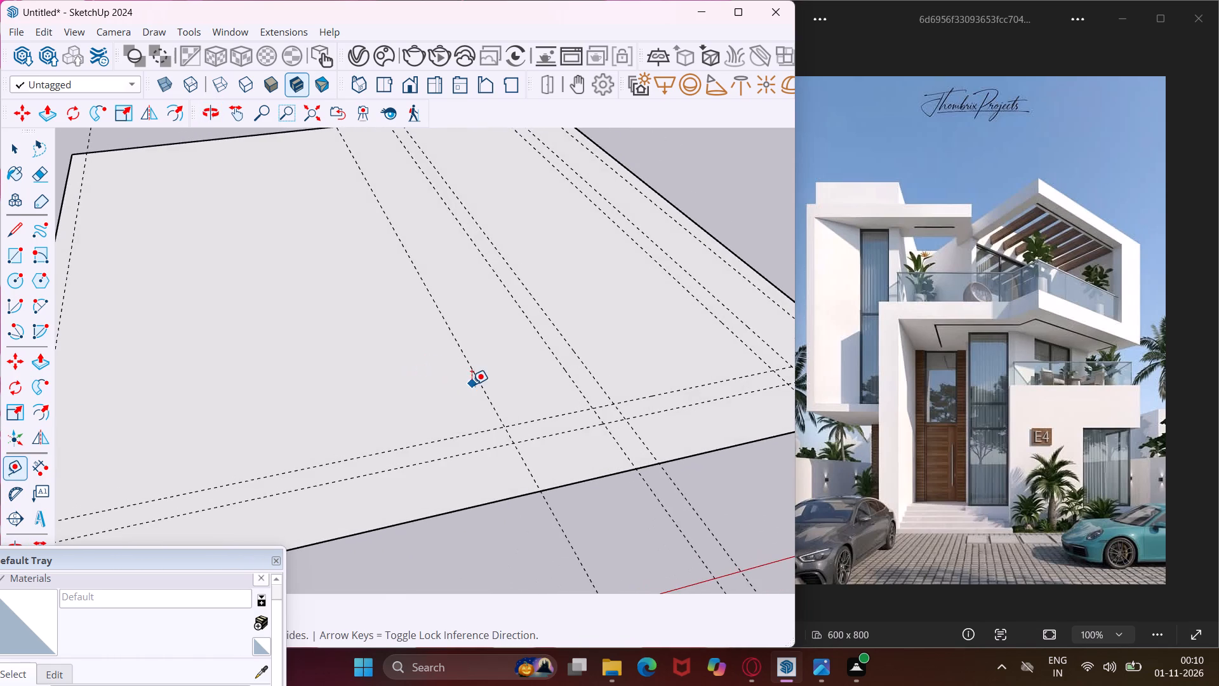
scroll(472, 384, "up", 2)
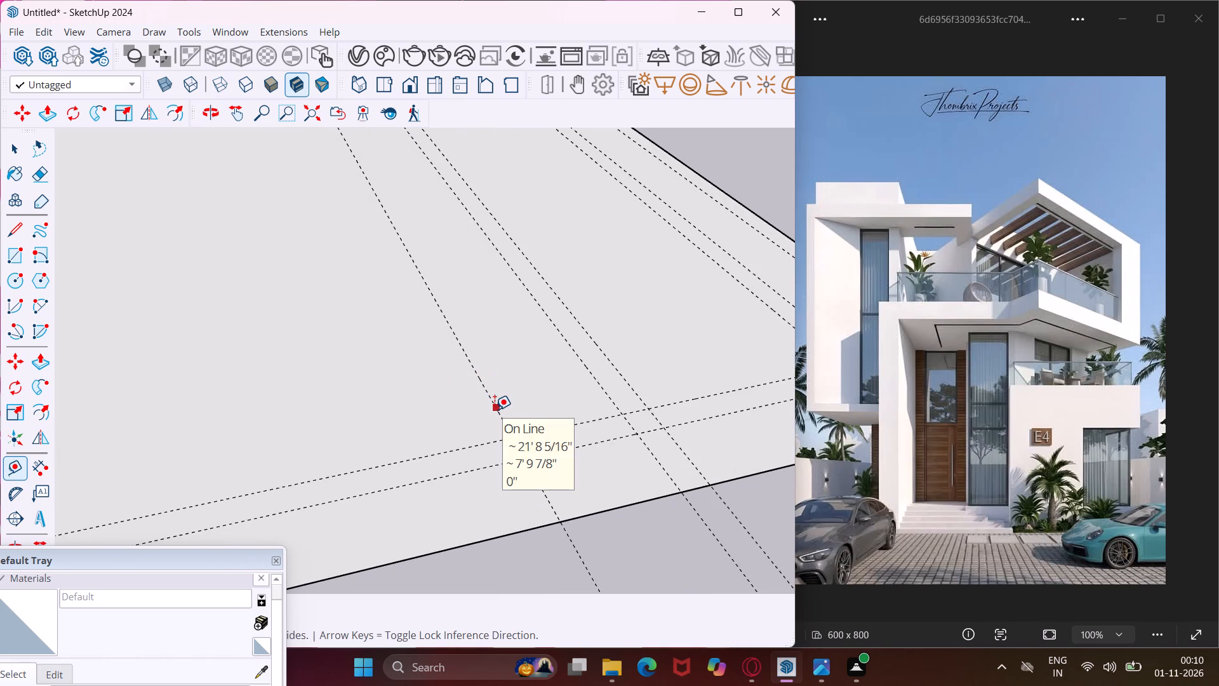
left_click(495, 410)
scroll(422, 412, "down", 4)
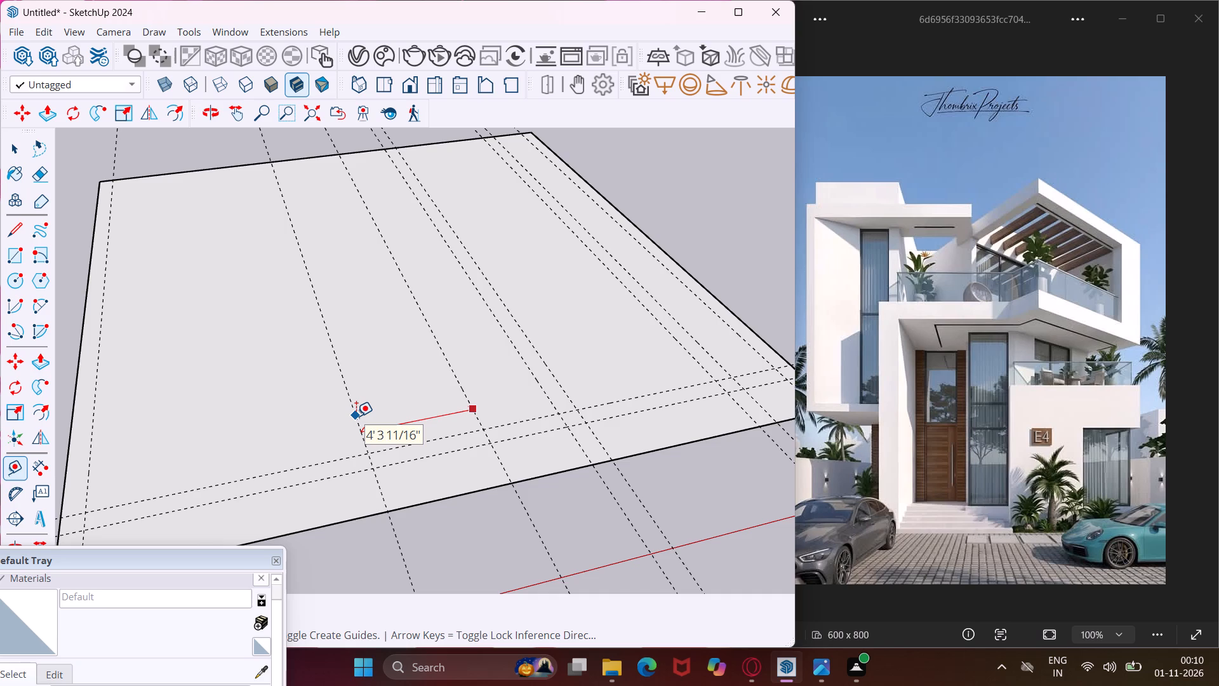
key("3")
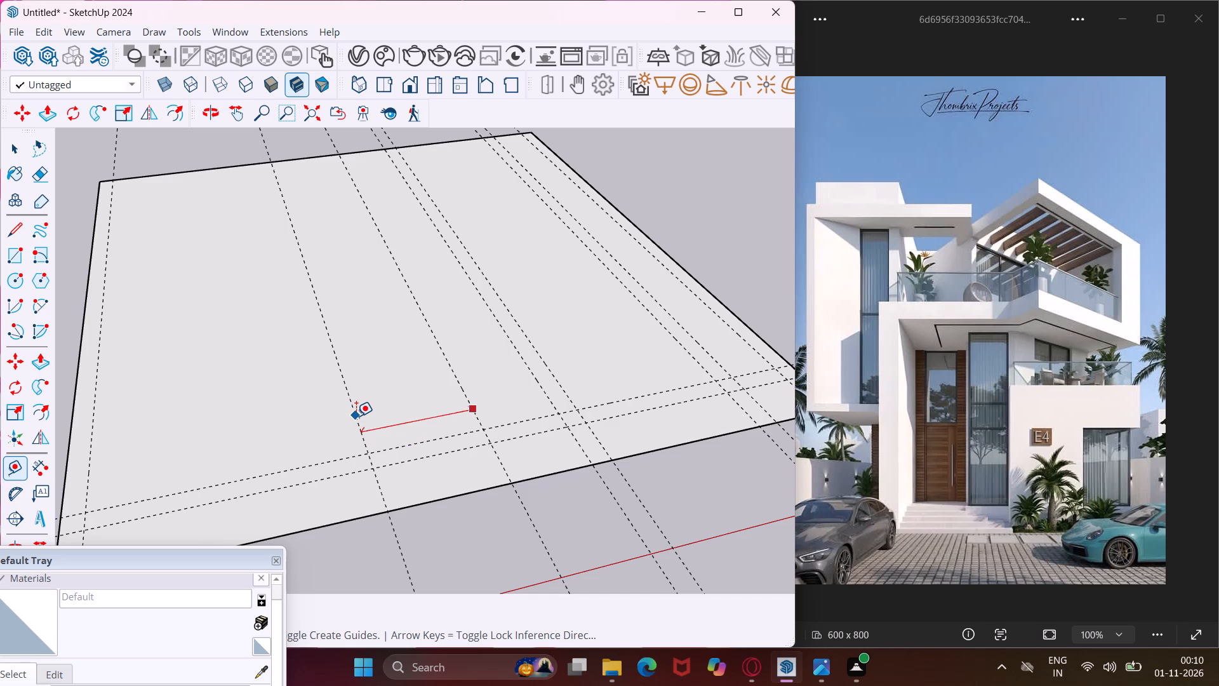
key("BackSpace")
type("5'")
key("Return")
Place a guide 1' beyond the 5' guide, toward the side edge nearest the green axis.
scroll(356, 416, "up", 3)
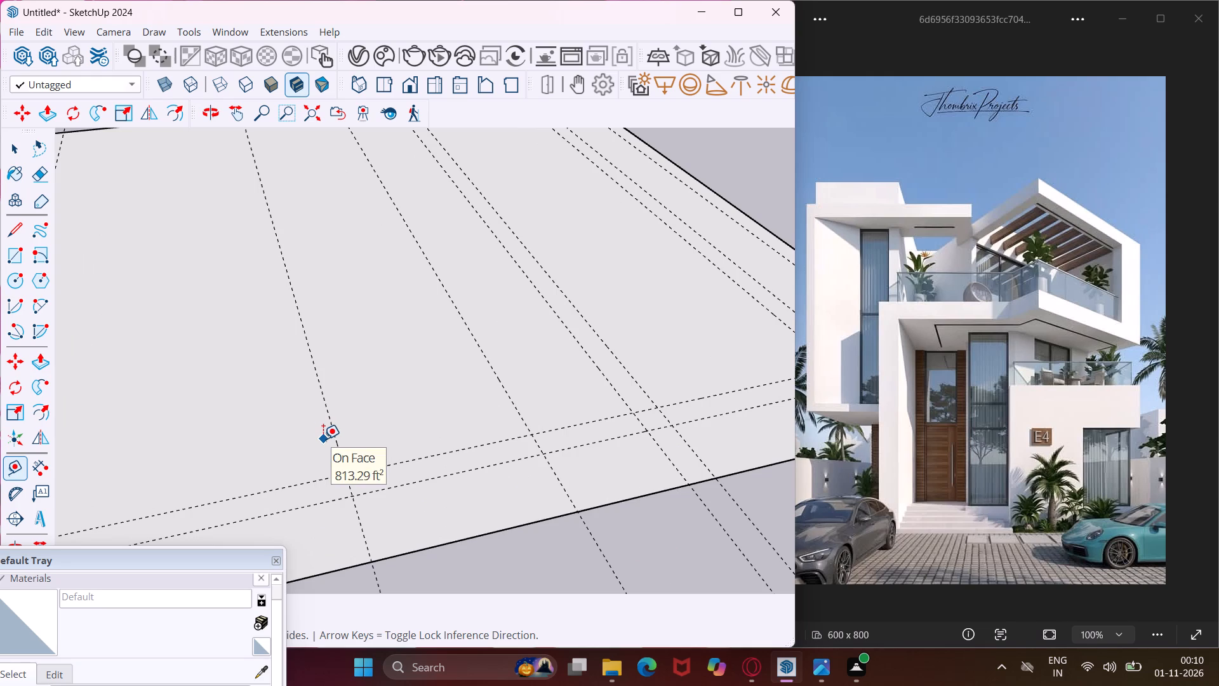
left_click(336, 435)
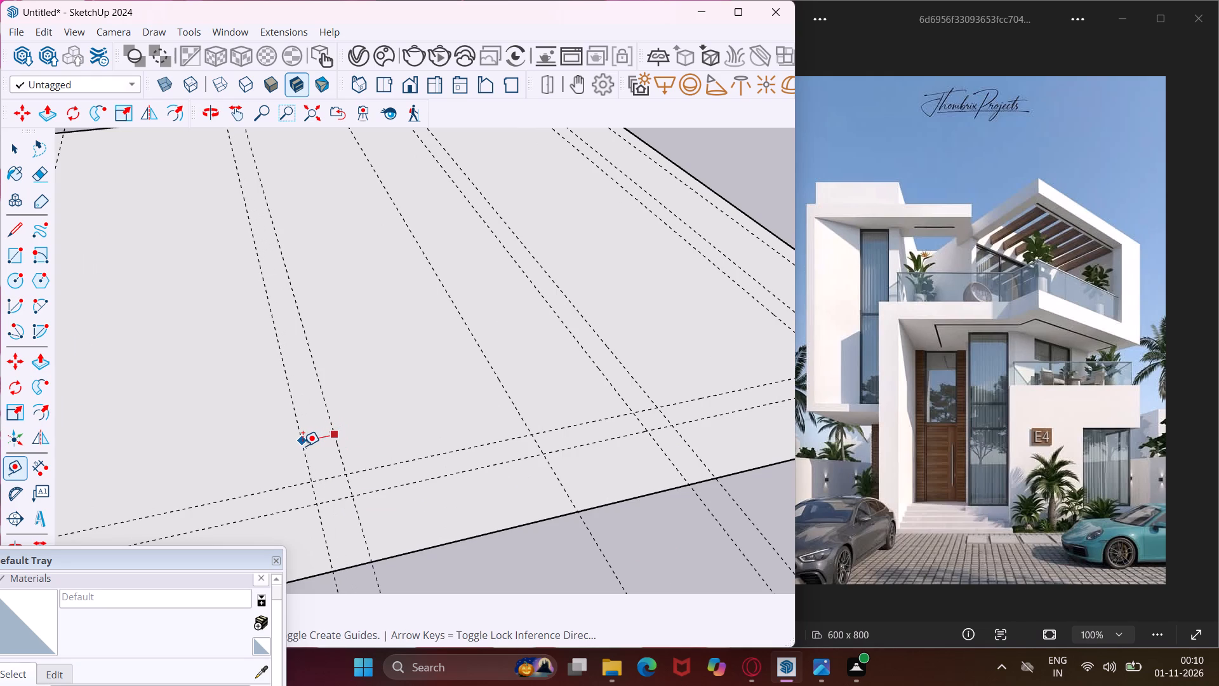
key("1")
key("apostrophe")
key("Return")
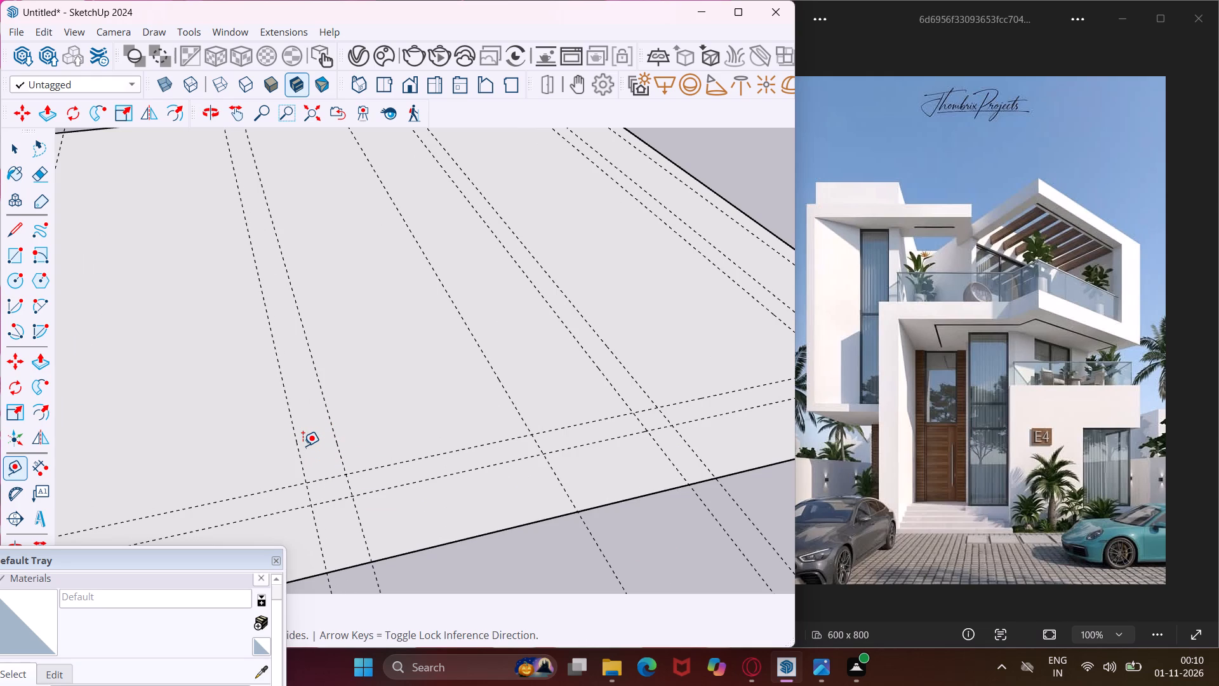
Place a guide freehand beyond the latest 1' guide, partway toward the side edge nearest the green axis.
scroll(302, 431, "down", 4)
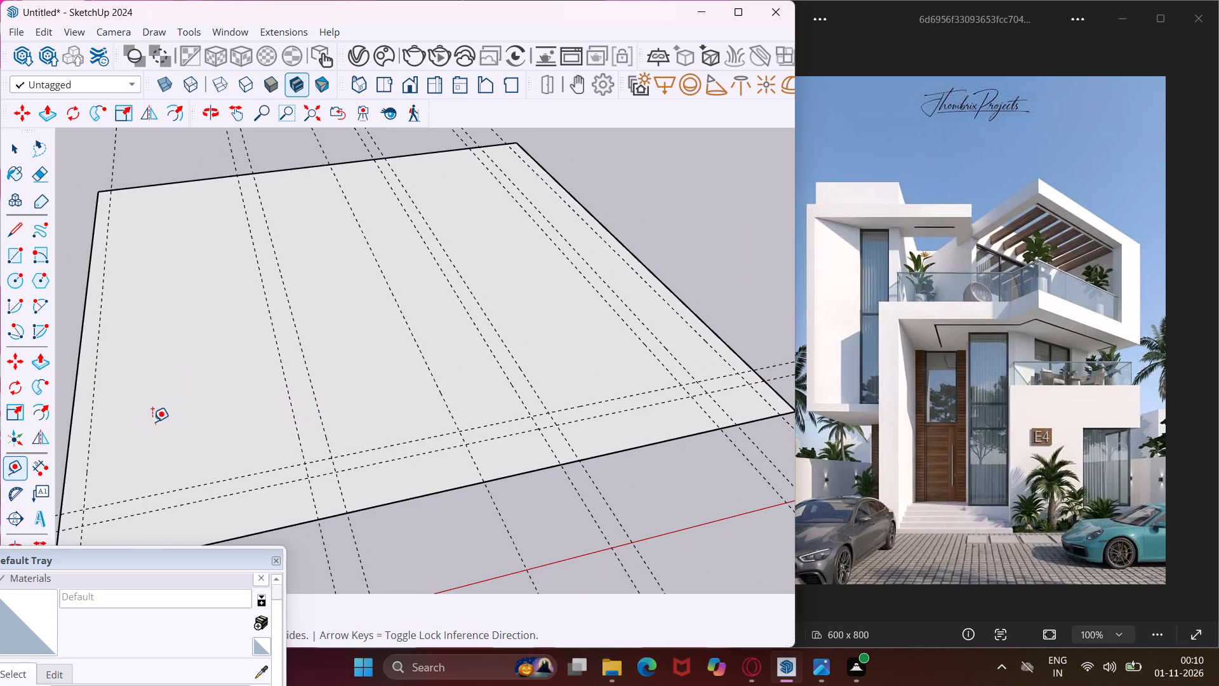
scroll(228, 285, "up", 2)
left_click(267, 297)
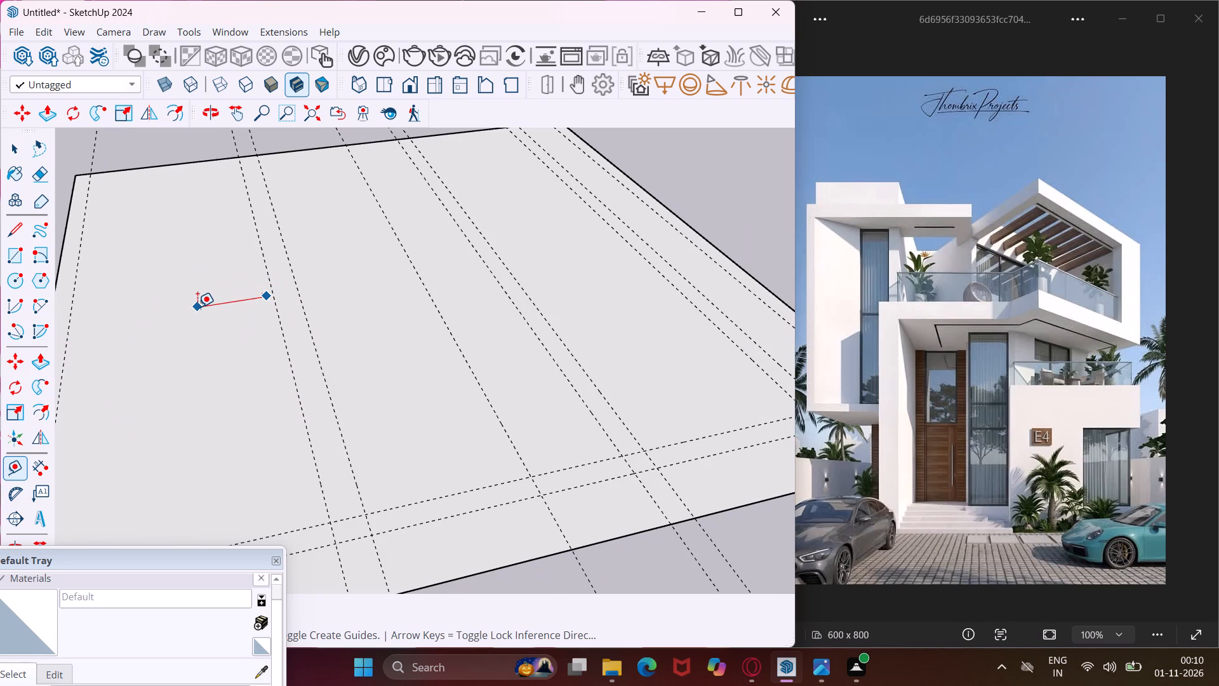
key("Escape")
left_click(272, 295)
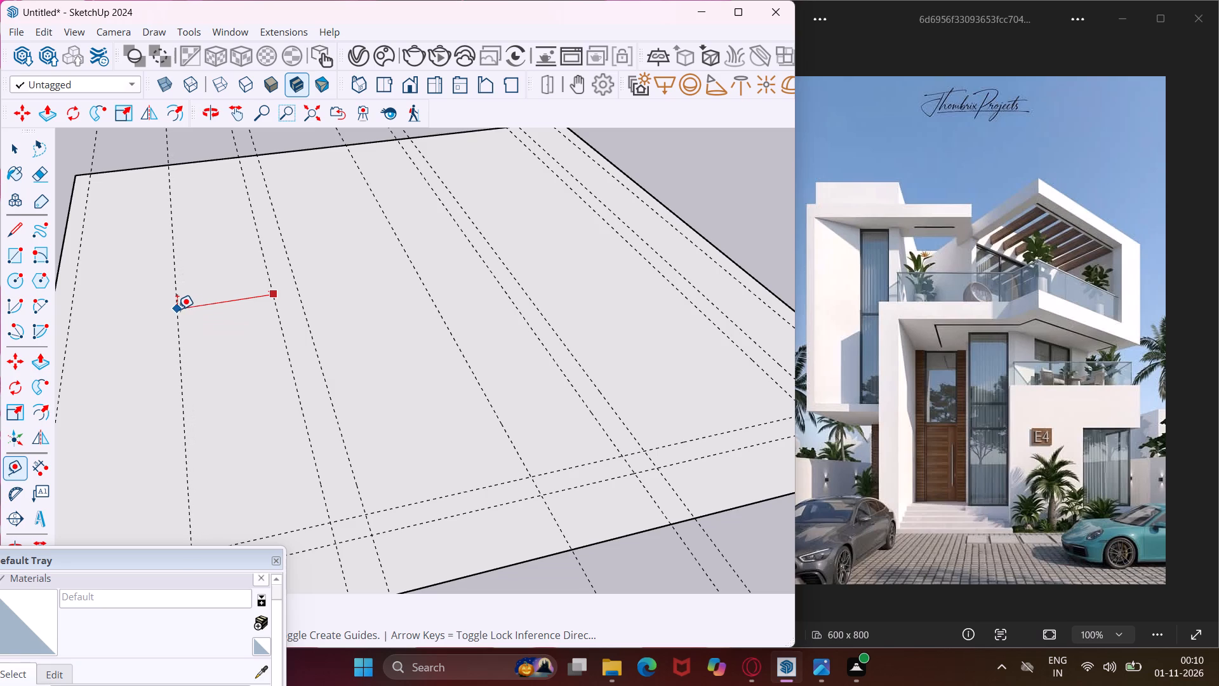
left_click(177, 309)
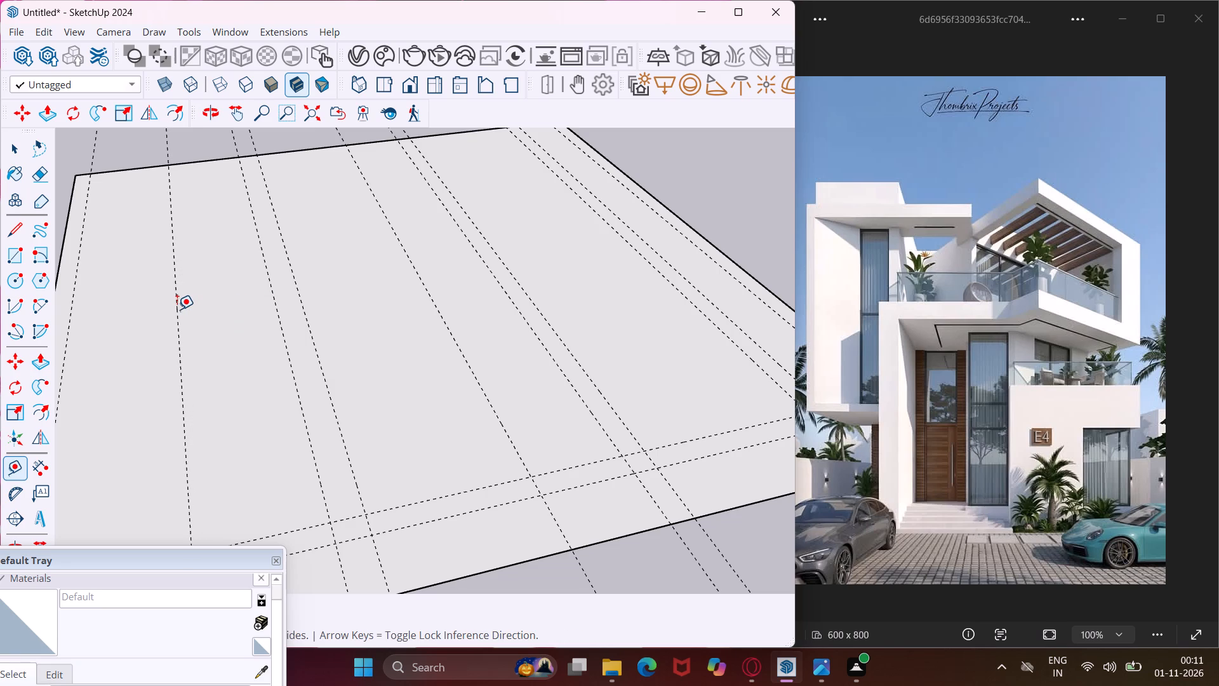
Place a guide 9" beyond the latest freehand guide, on its side nearest the green-axis side edge.
scroll(177, 309, "up", 4)
left_click(174, 301)
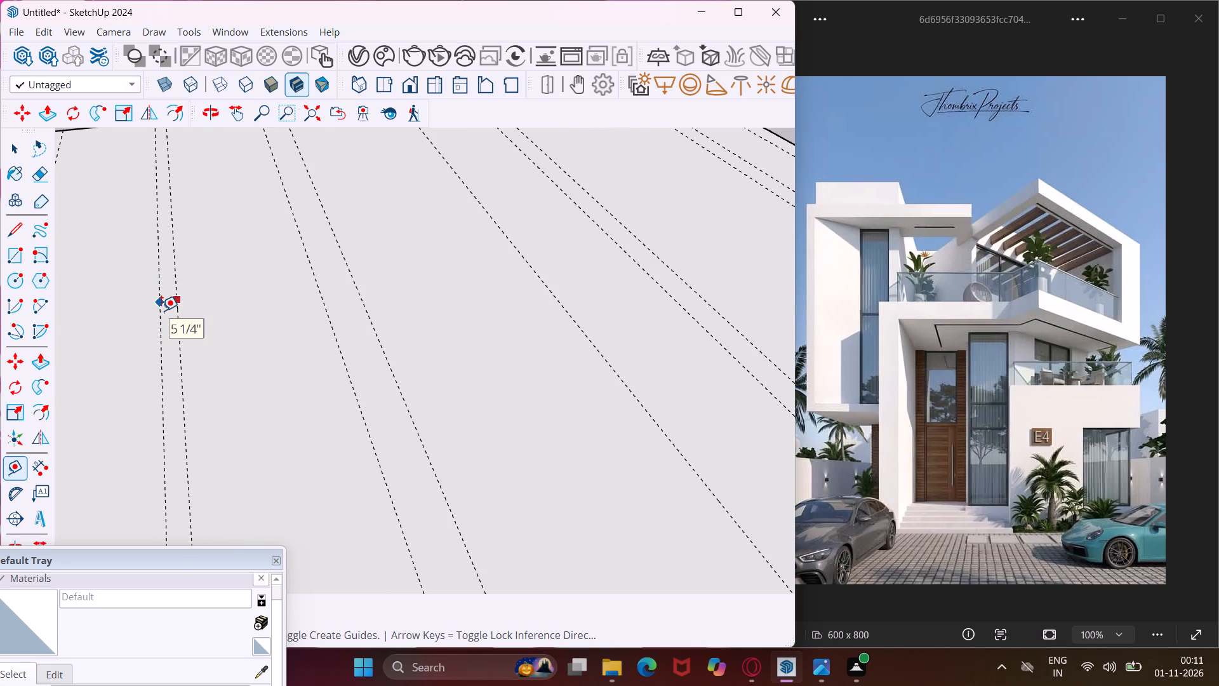
type("9\"")
key("Return")
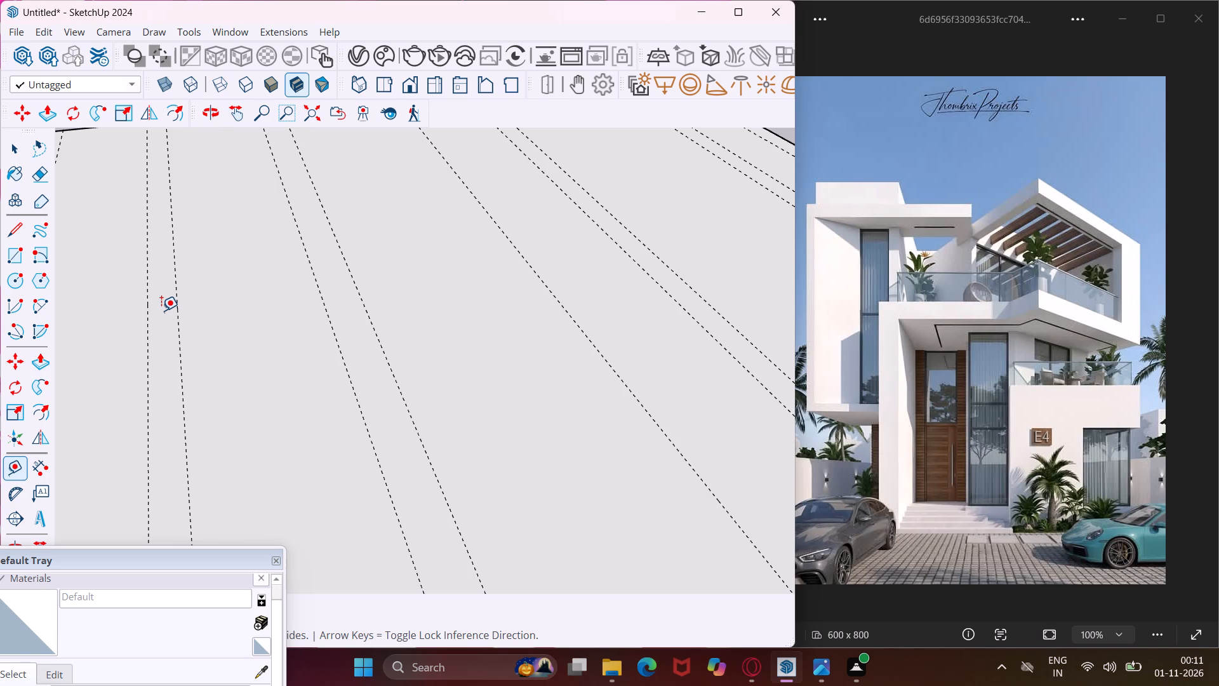
Offset a guide freehand from the front pair's inner guide, parallel to the front edge and deep into the base rectangle.
scroll(161, 311, "down", 5)
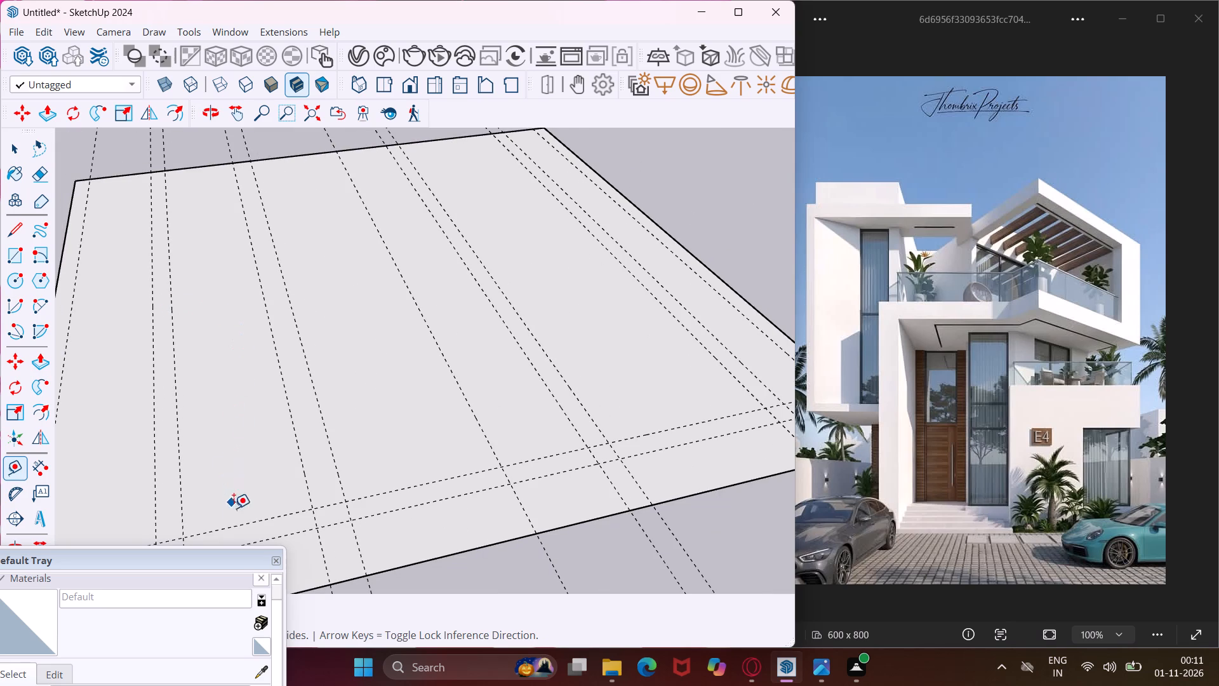
left_click(255, 526)
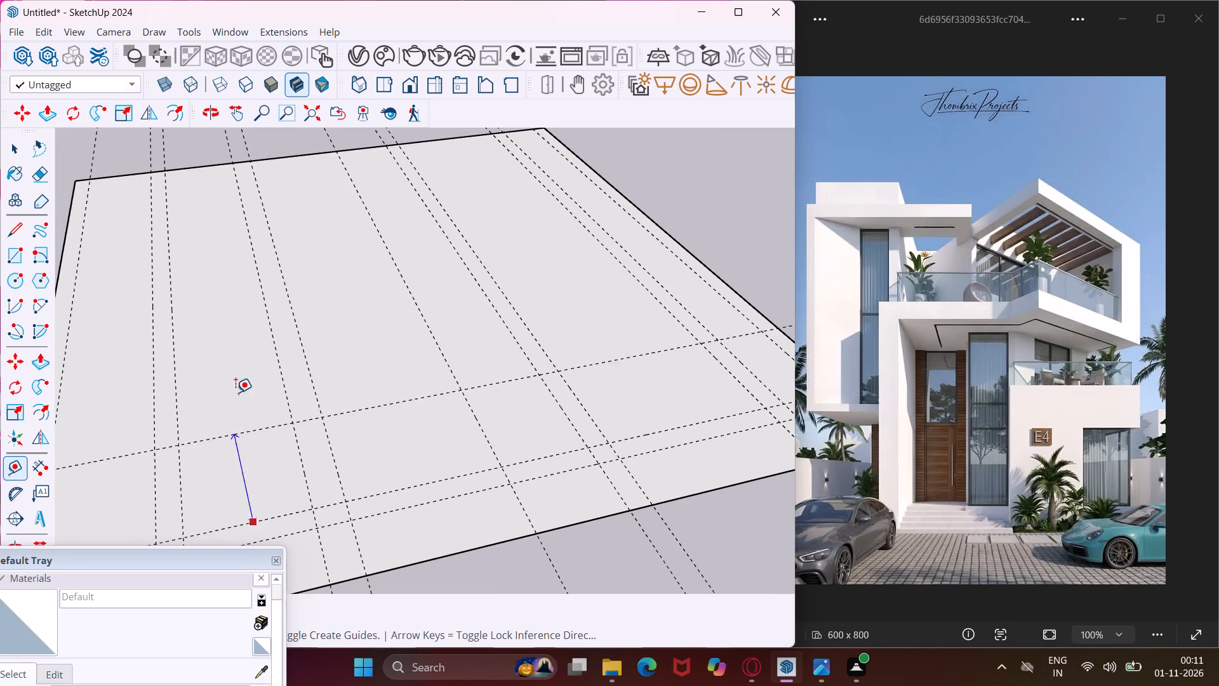
left_click(227, 306)
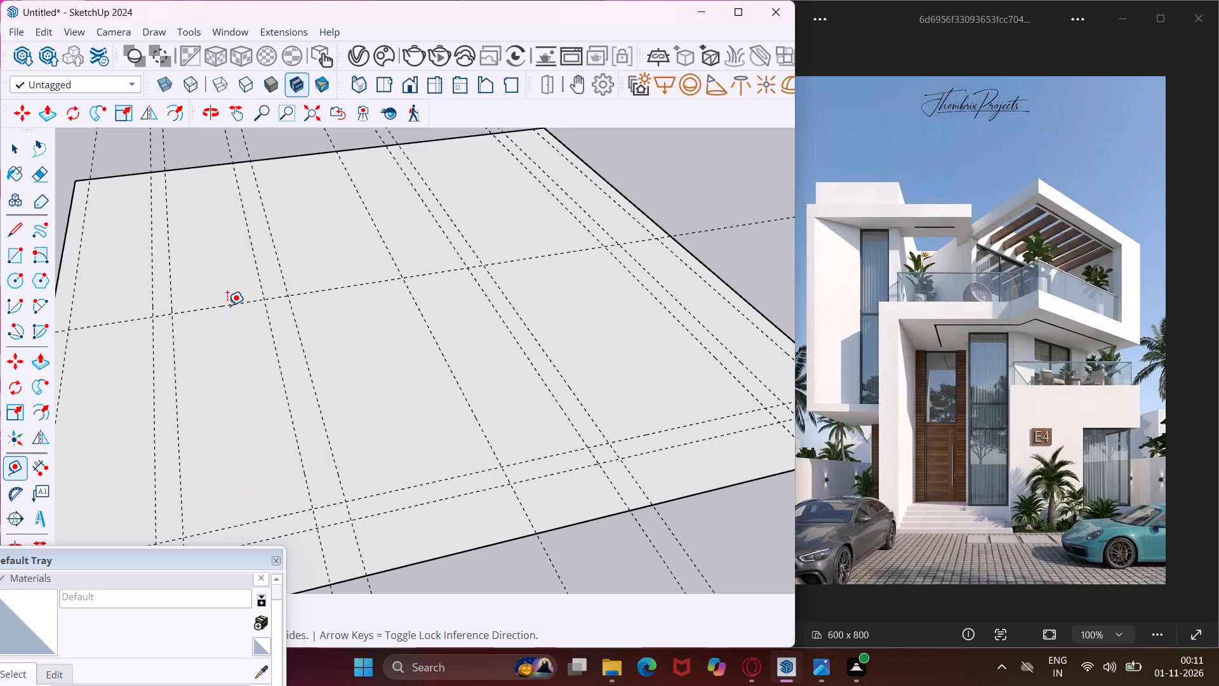
Place a guide 9" behind the deep cross guide, on the side away from the front edge.
scroll(227, 306, "up", 4)
left_click(234, 304)
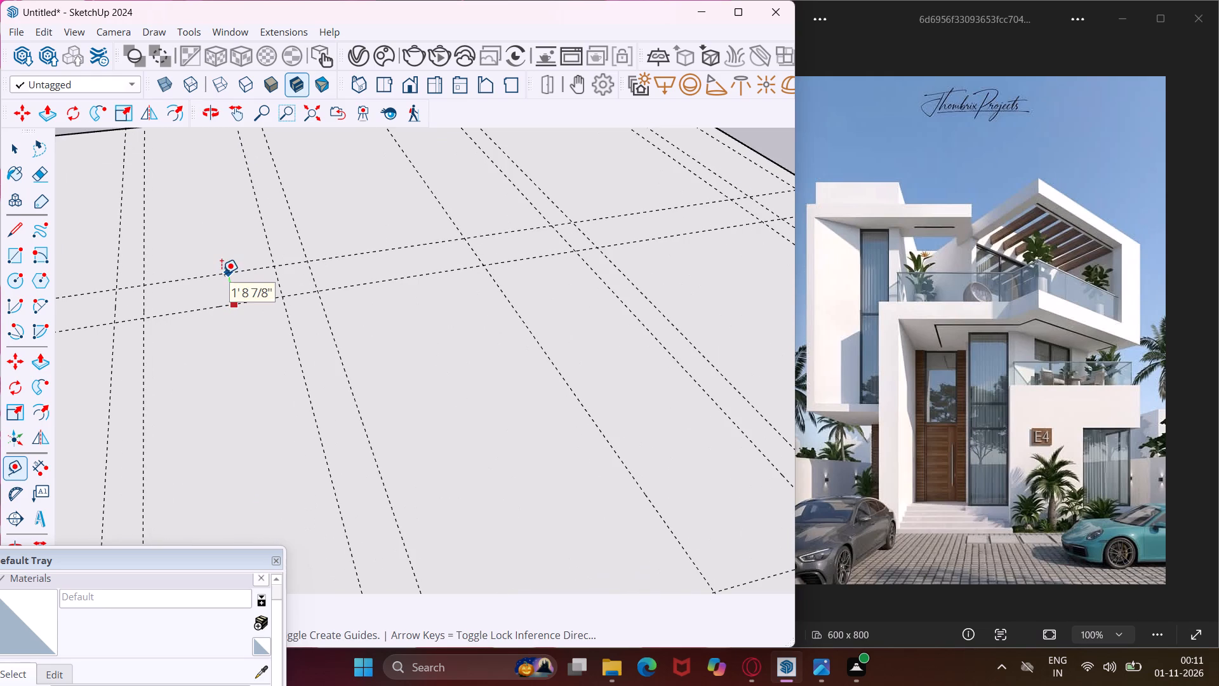
type("9\"")
key("Return")
Place a guide 2' behind the inner guide of the pair along the front edge.
scroll(239, 324, "down", 4)
scroll(255, 250, "down", 3)
scroll(355, 426, "up", 4)
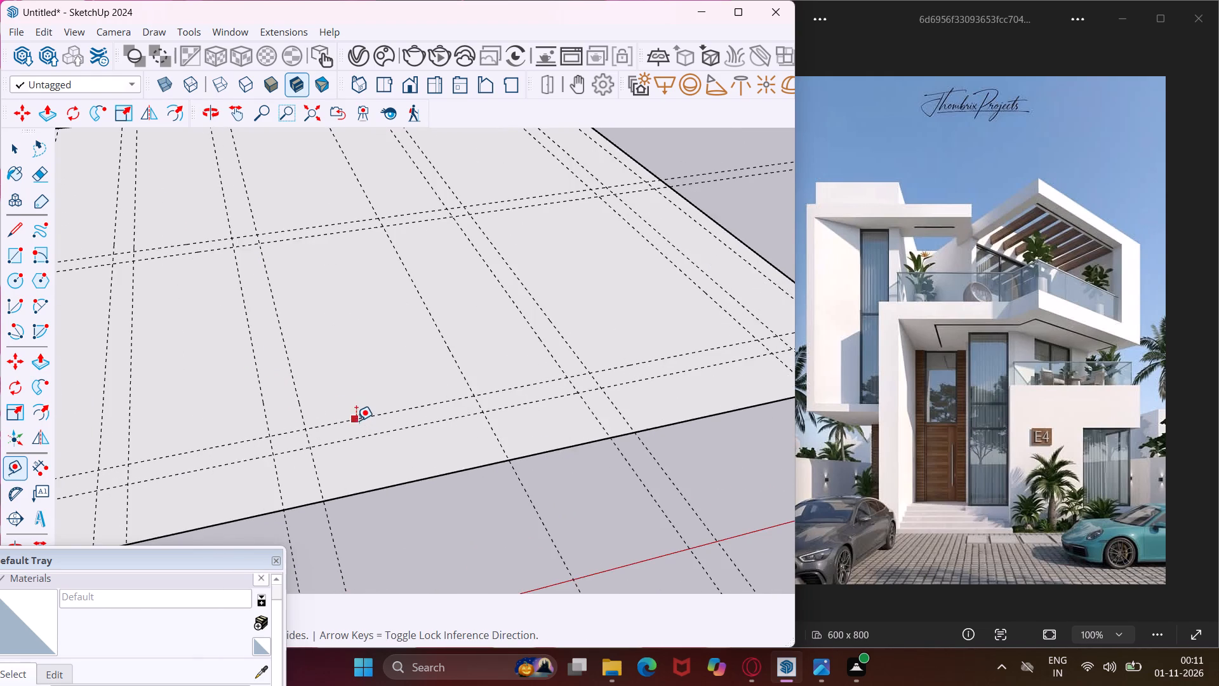
scroll(357, 419, "up", 3)
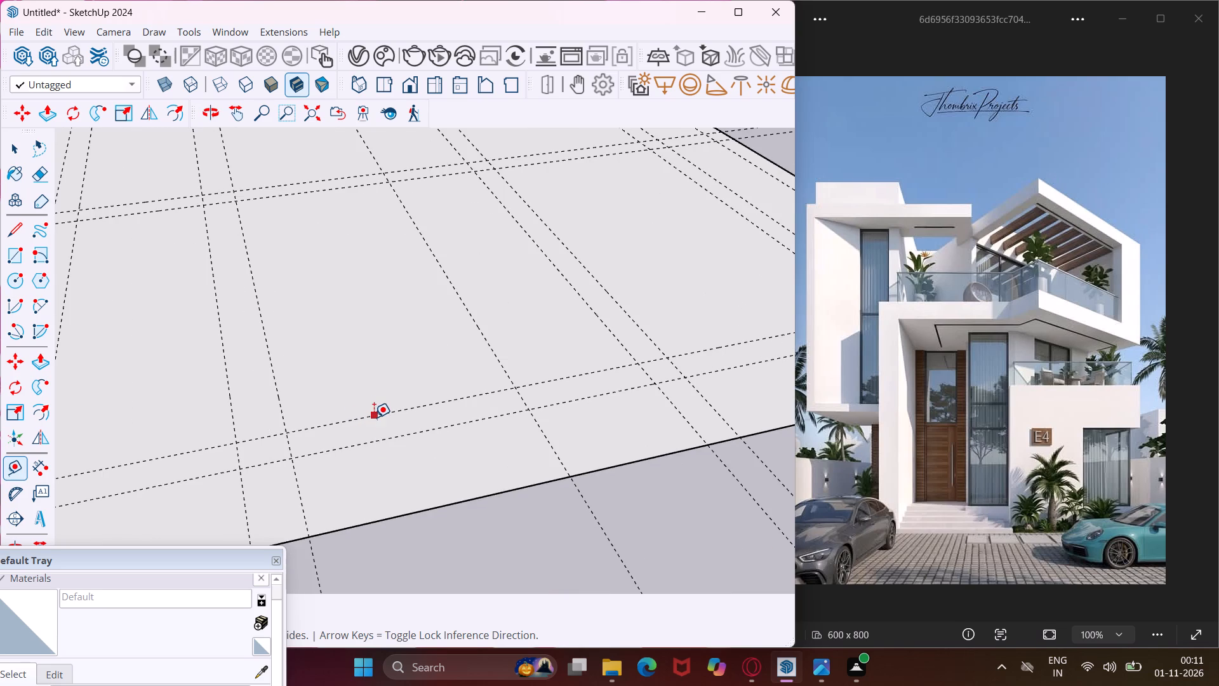
left_click(375, 418)
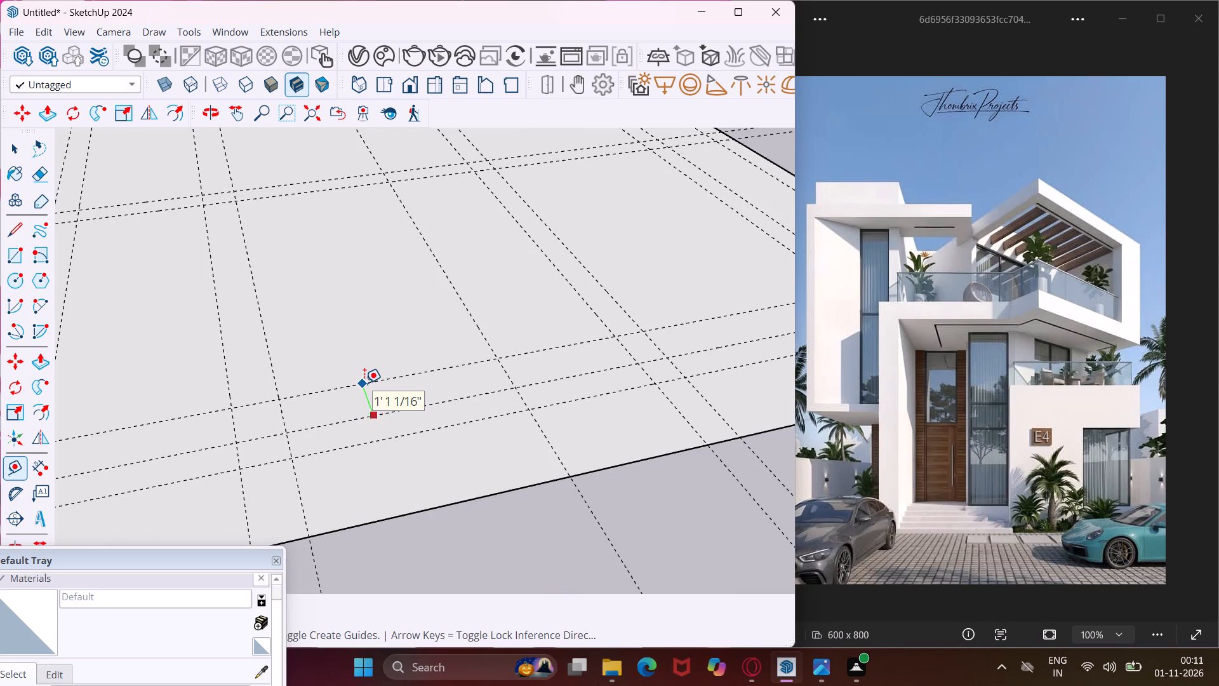
type("2'")
key("Return")
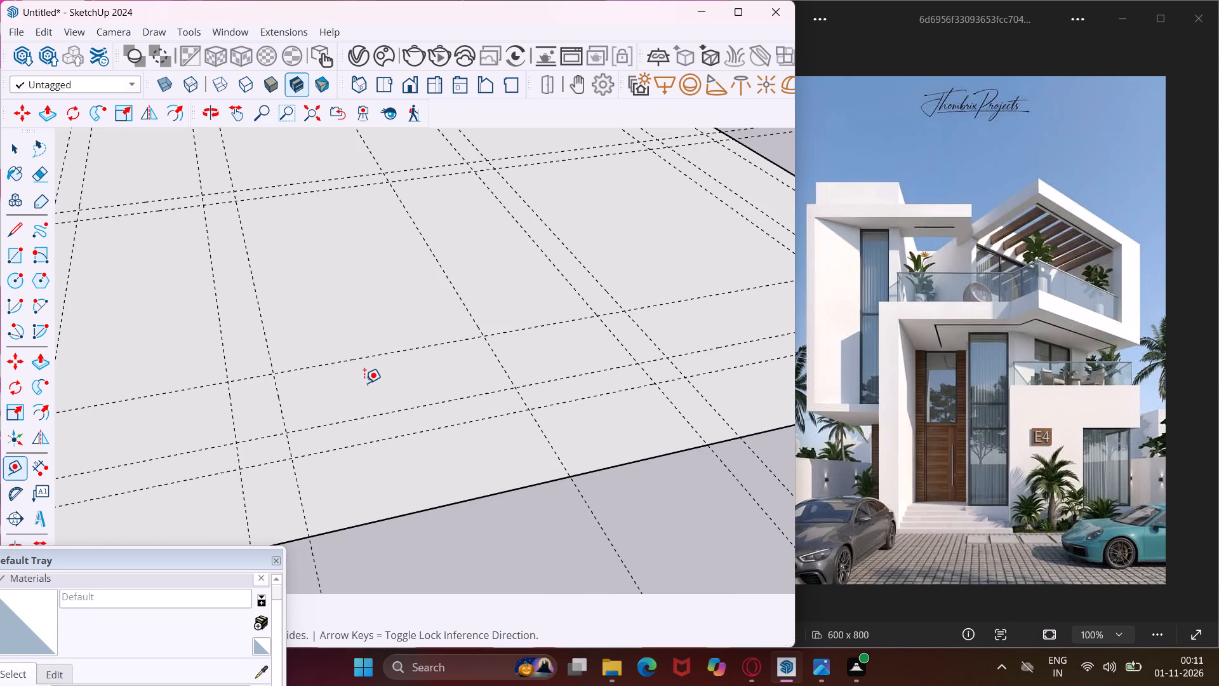
Place a guide 9" behind the 2' guide, farther from the front edge, and leave the Tape Measure tool.
scroll(344, 353, "up", 4)
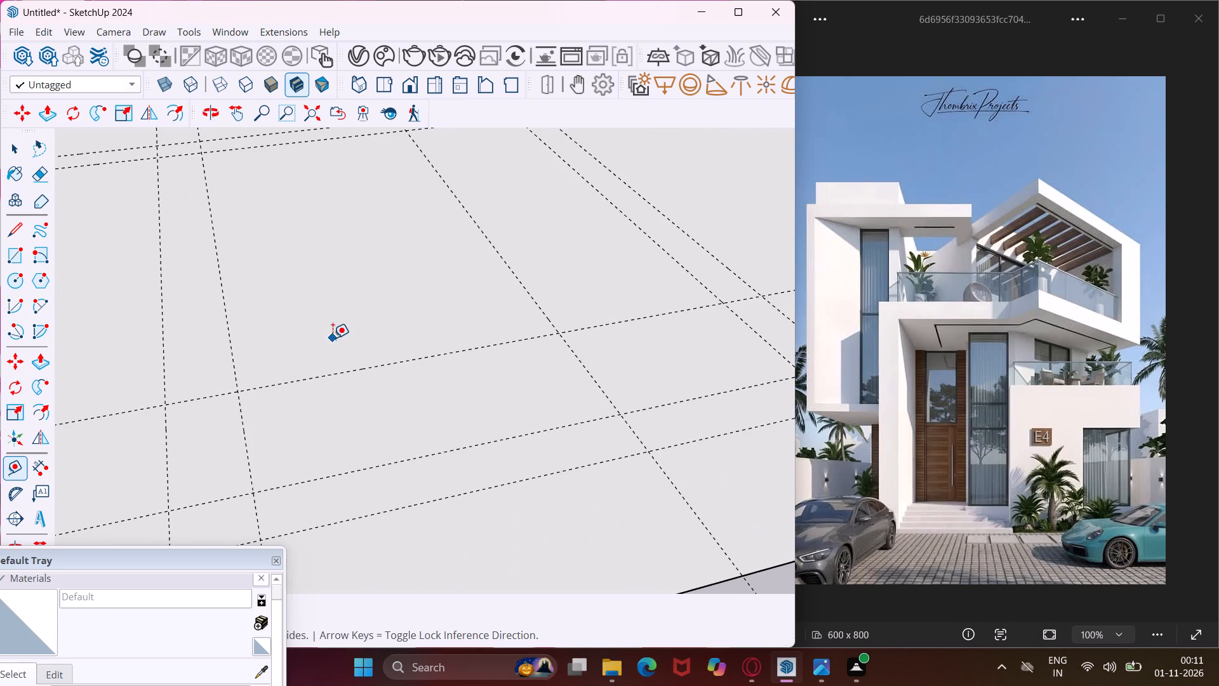
left_click(367, 370)
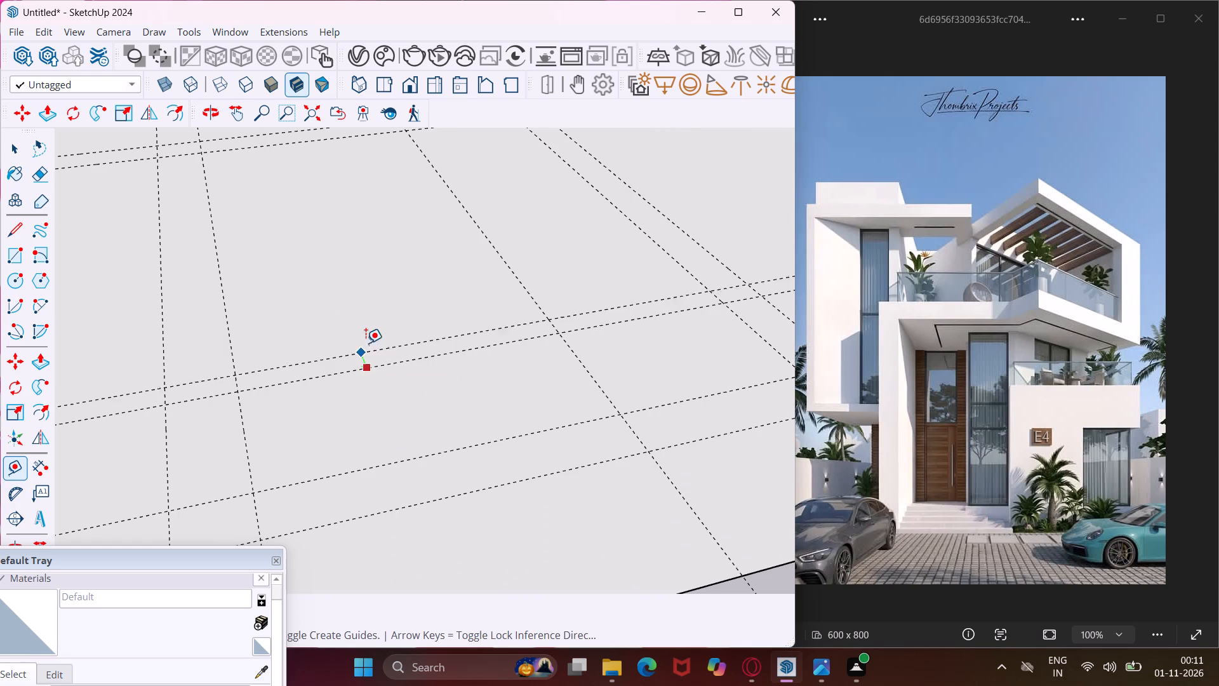
key("9")
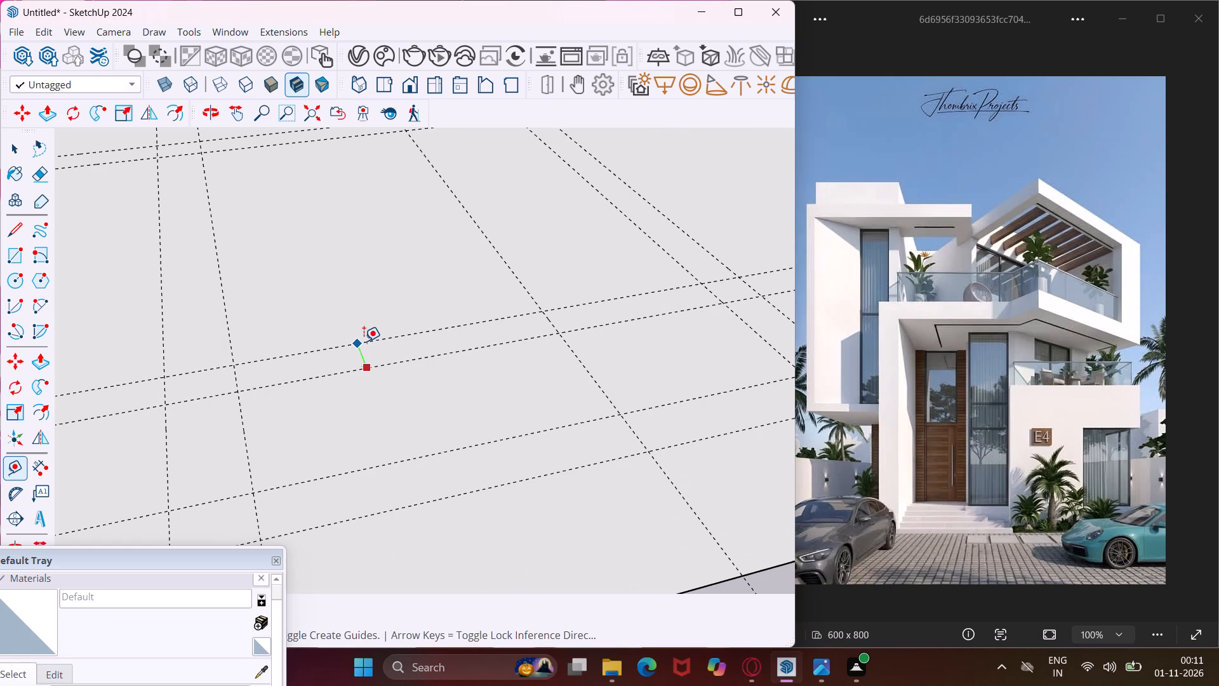
key("shift+quotedbl")
key("Return")
key("Escape")
key("space")
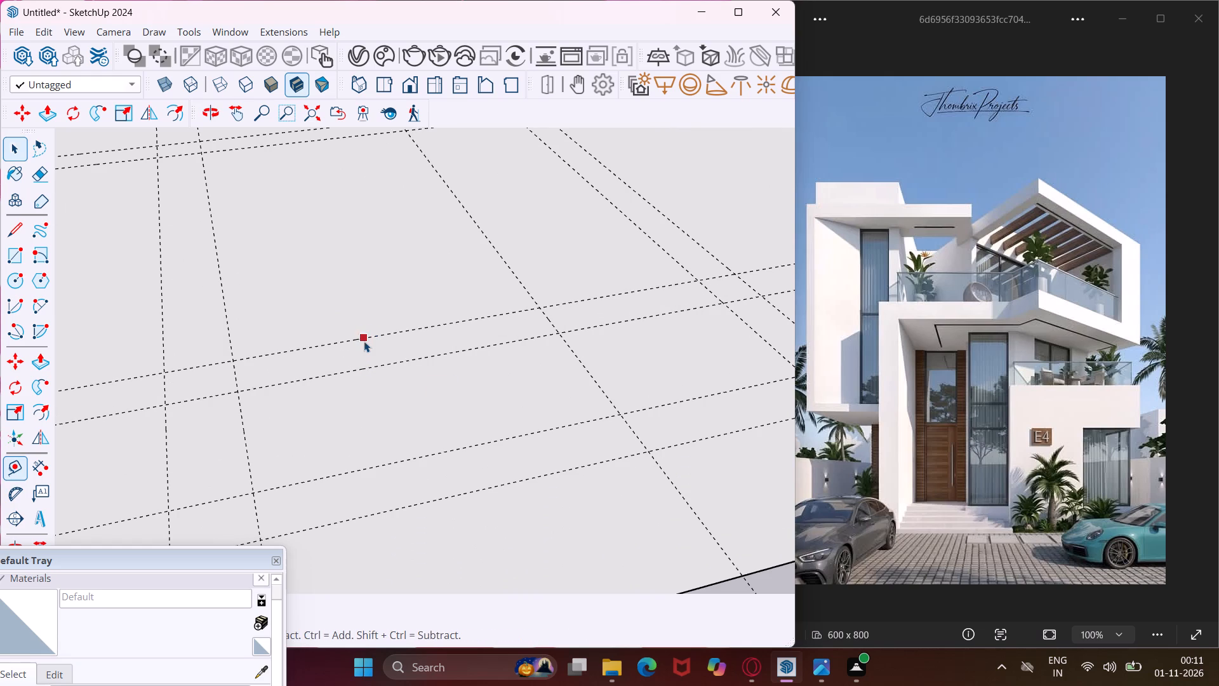
Draw a wall-strip rectangle along the deep cross guide pair, from the freehand 9" pair to the 1' guide pair.
scroll(364, 341, "down", 5)
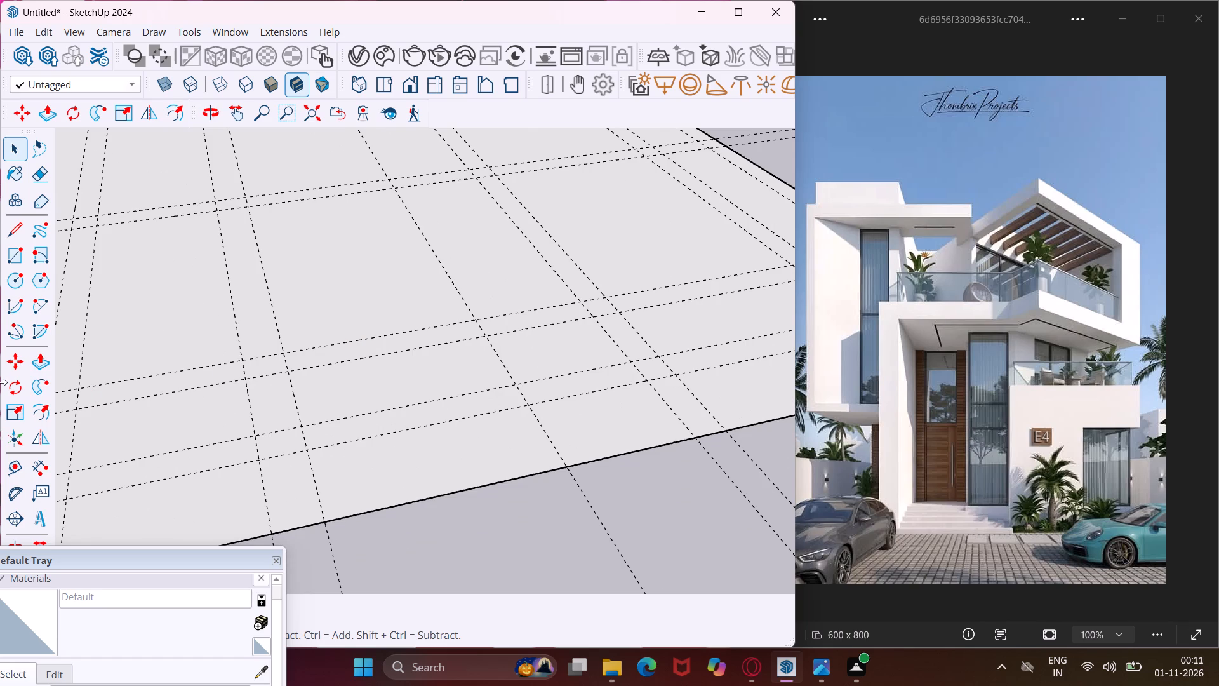
left_click(21, 260)
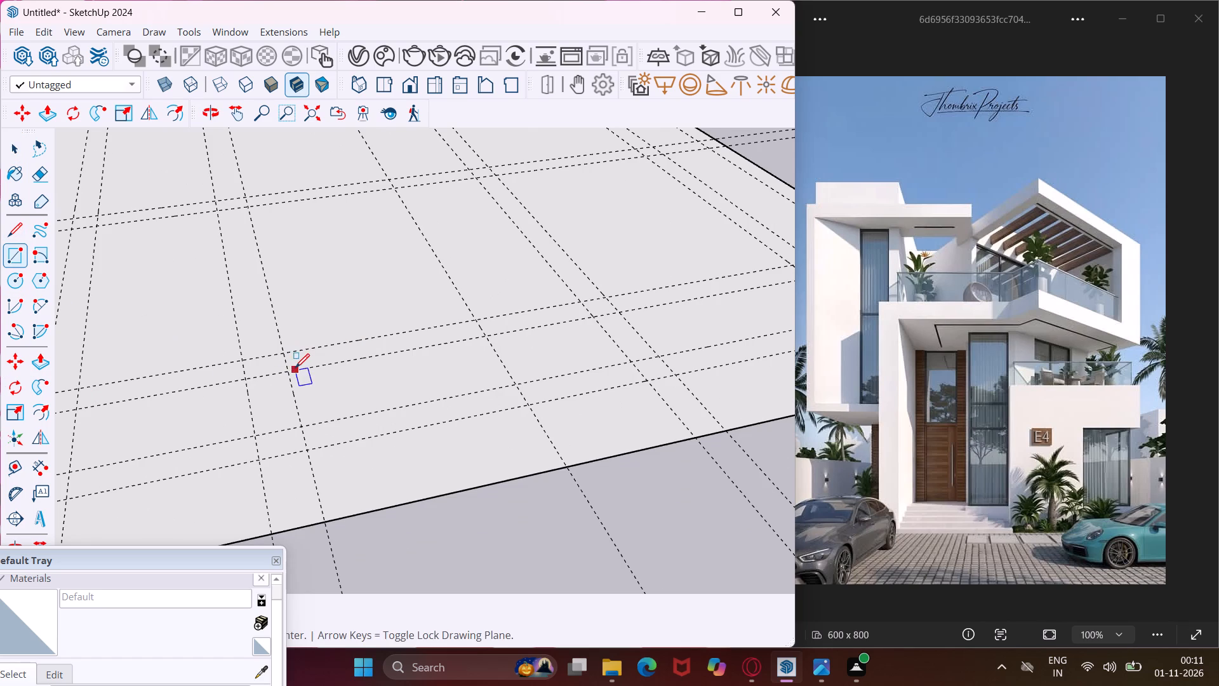
scroll(298, 368, "down", 5)
scroll(143, 382, "up", 3)
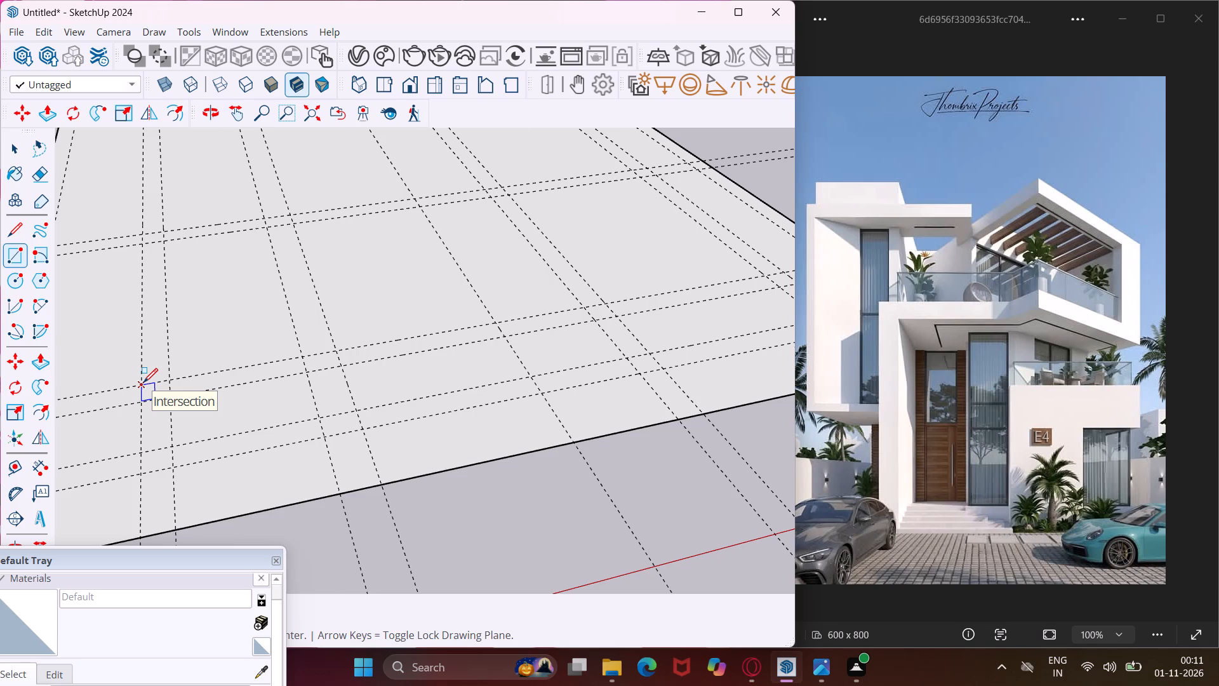
scroll(143, 382, "down", 4)
middle_click_drag(166, 398, 376, 406)
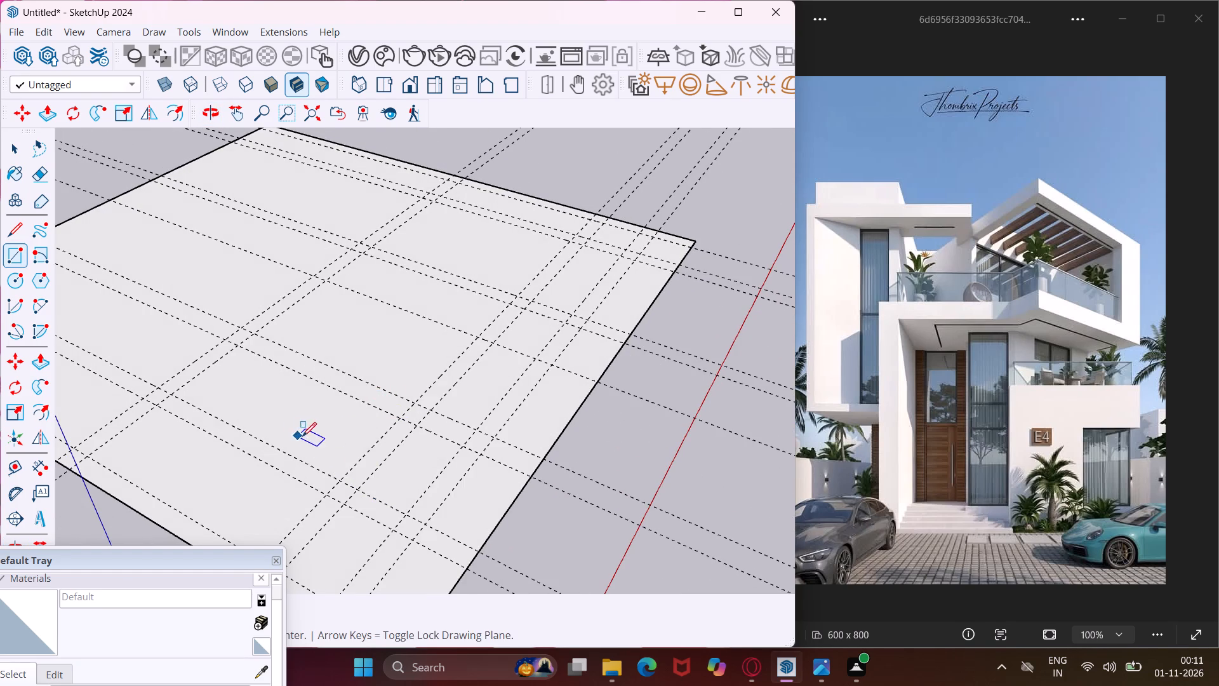
scroll(326, 424, "down", 4)
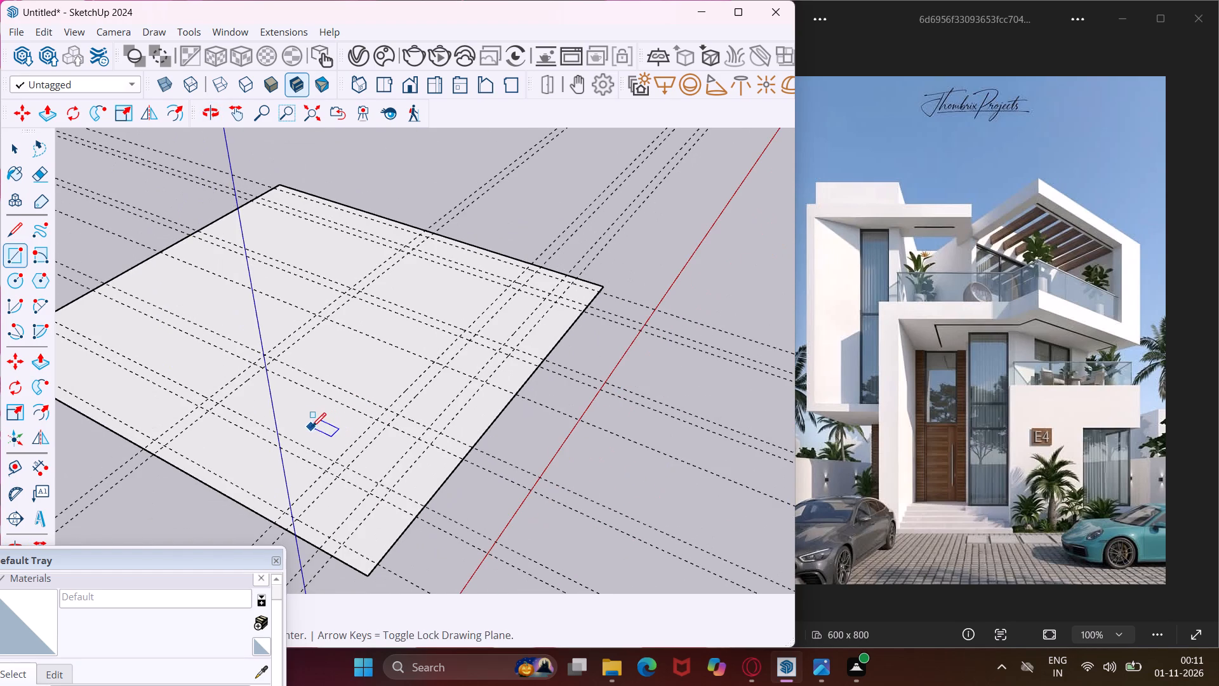
scroll(204, 400, "up", 4)
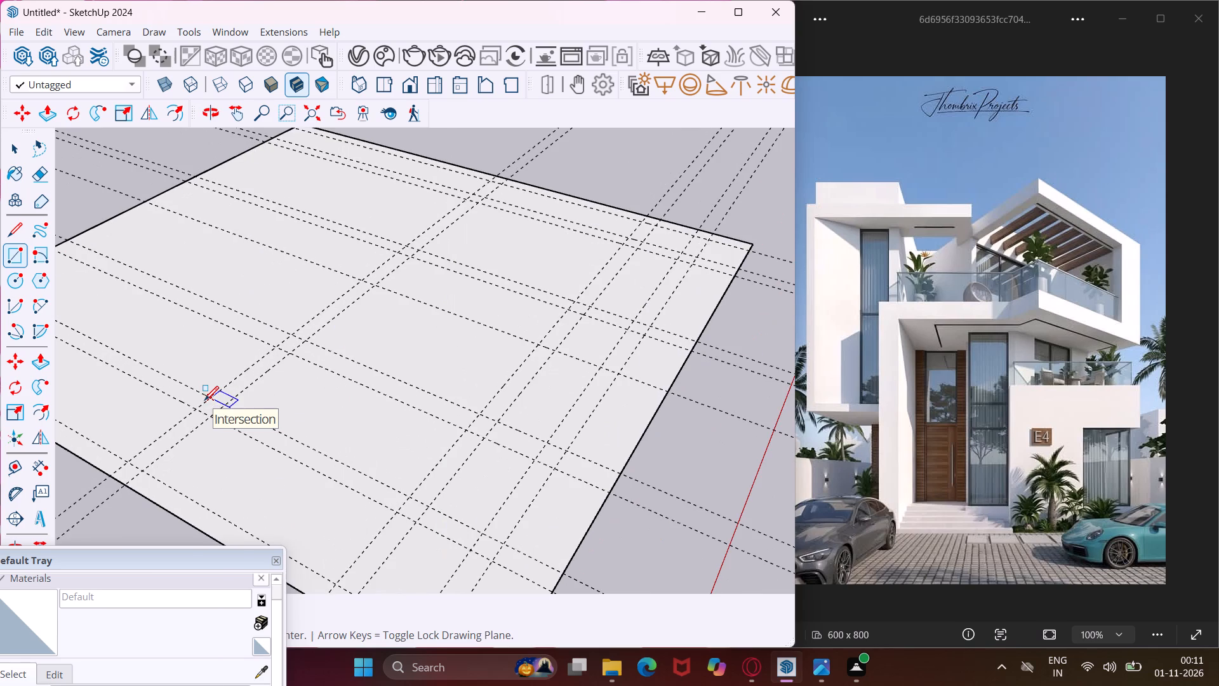
left_click(194, 410)
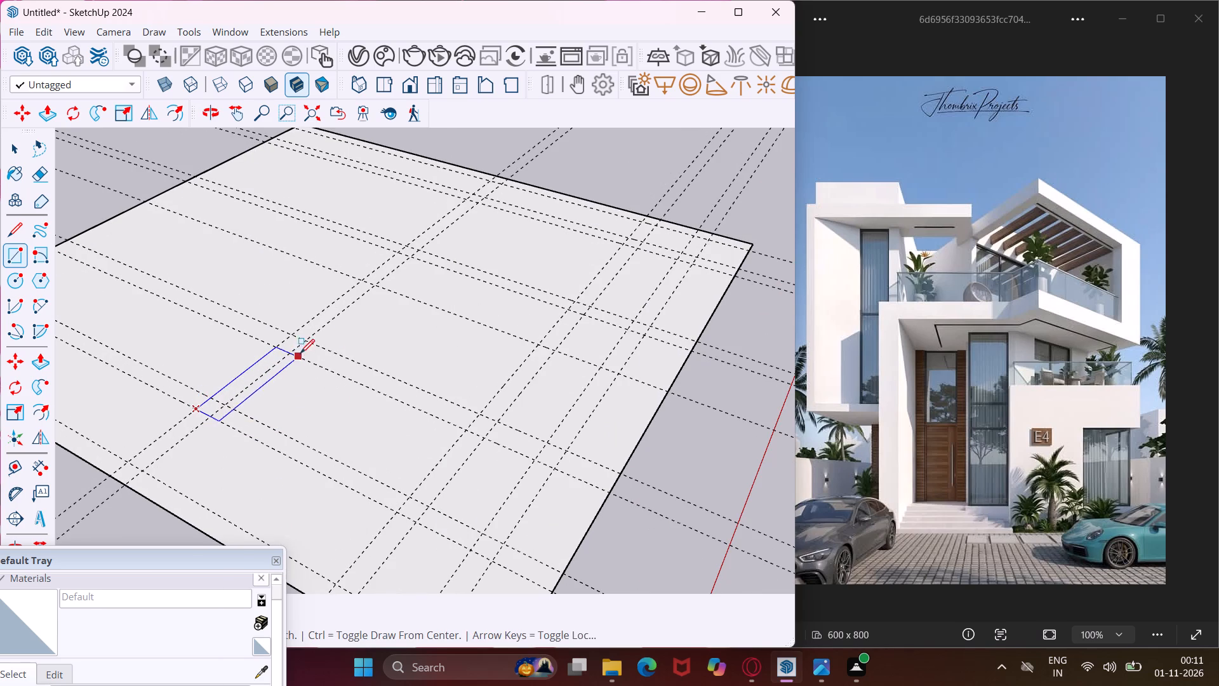
left_click(306, 342)
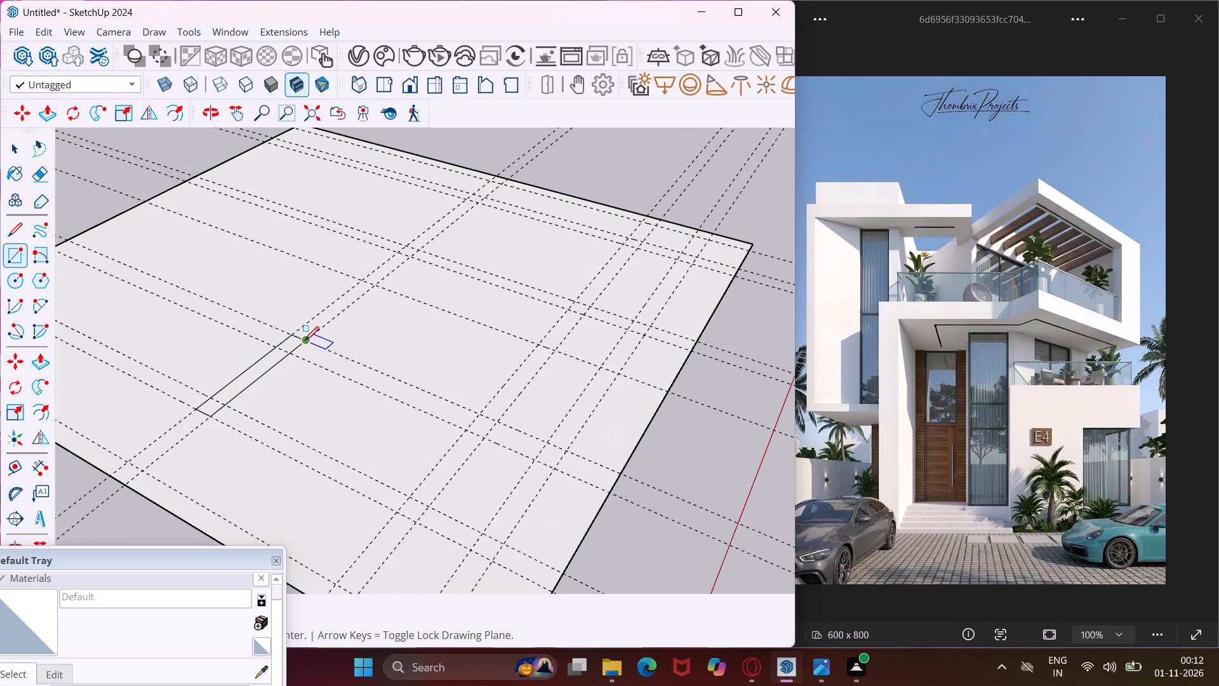
Draw a wall-strip rectangle along the 1' guide pair, from the first strip's end corner to the outermost front guide.
left_click(305, 340)
scroll(359, 415, "down", 2)
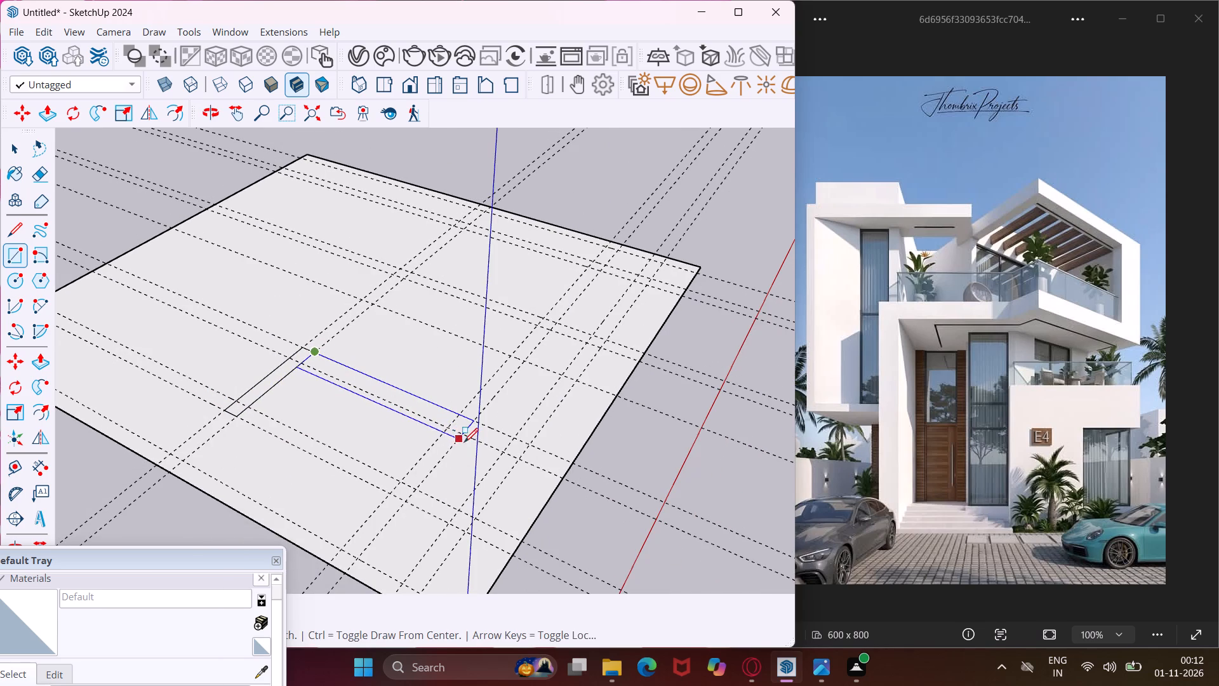
scroll(515, 455, "up", 3)
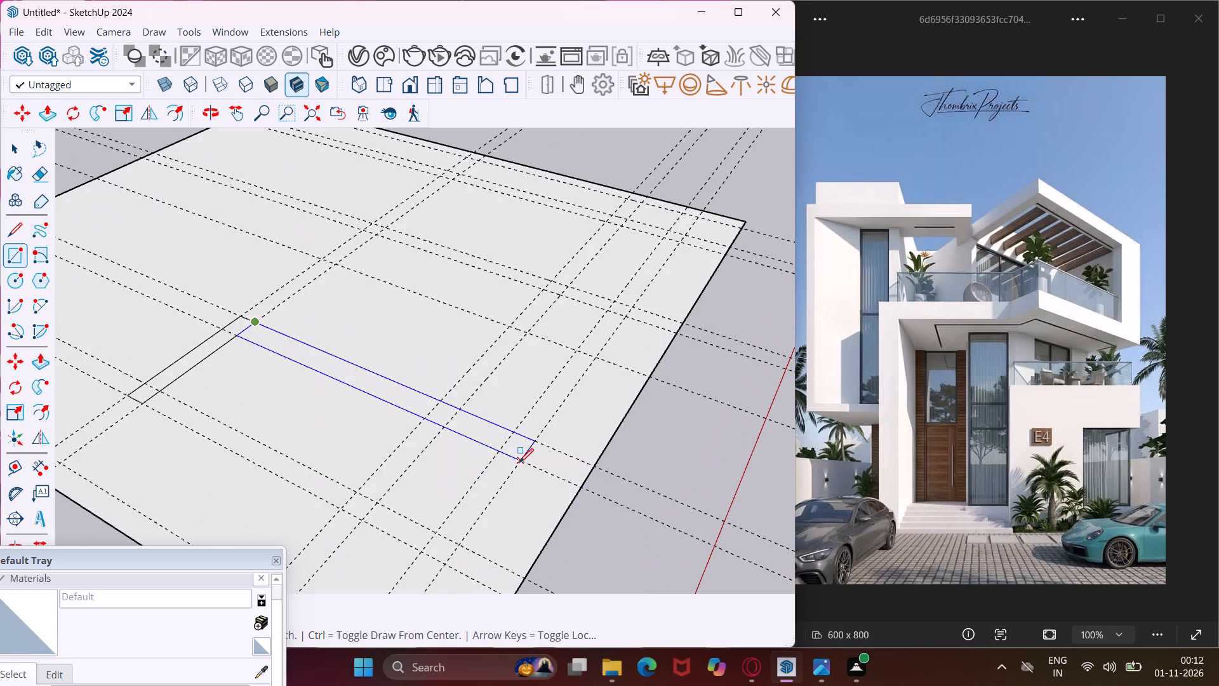
left_click(519, 462)
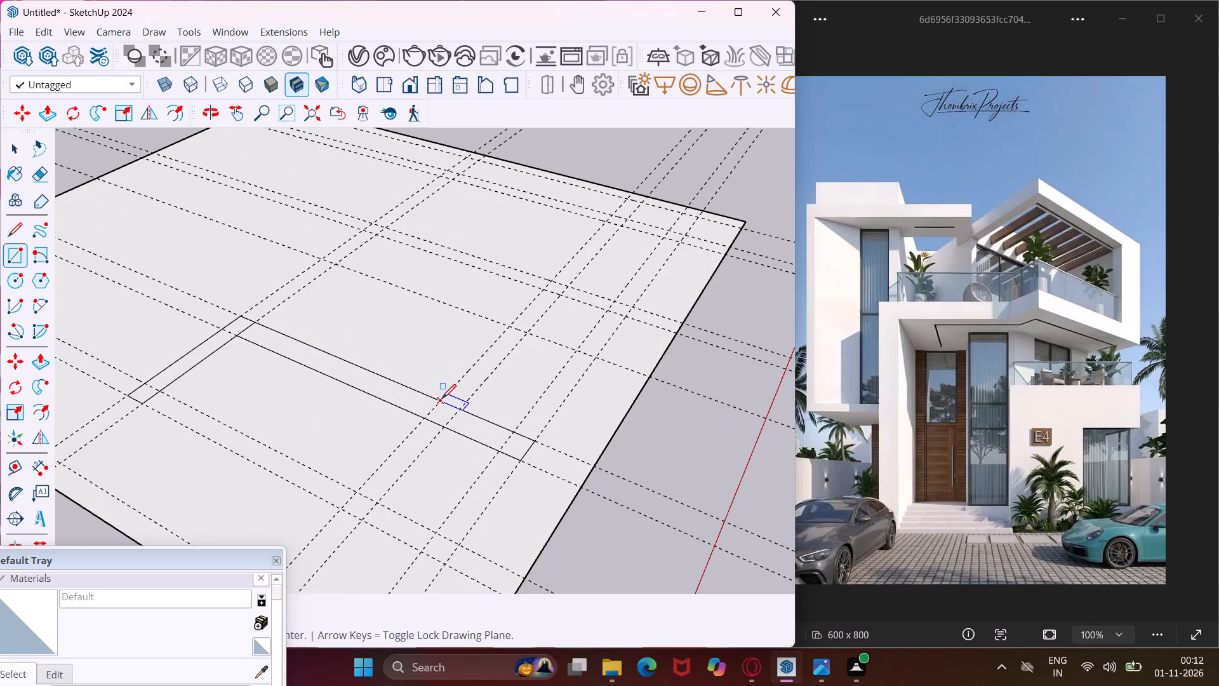
Draw a short wall-strip rectangle between the 2' guide and its 9" partner, from the long strip to the single 3' guide.
left_click(441, 398)
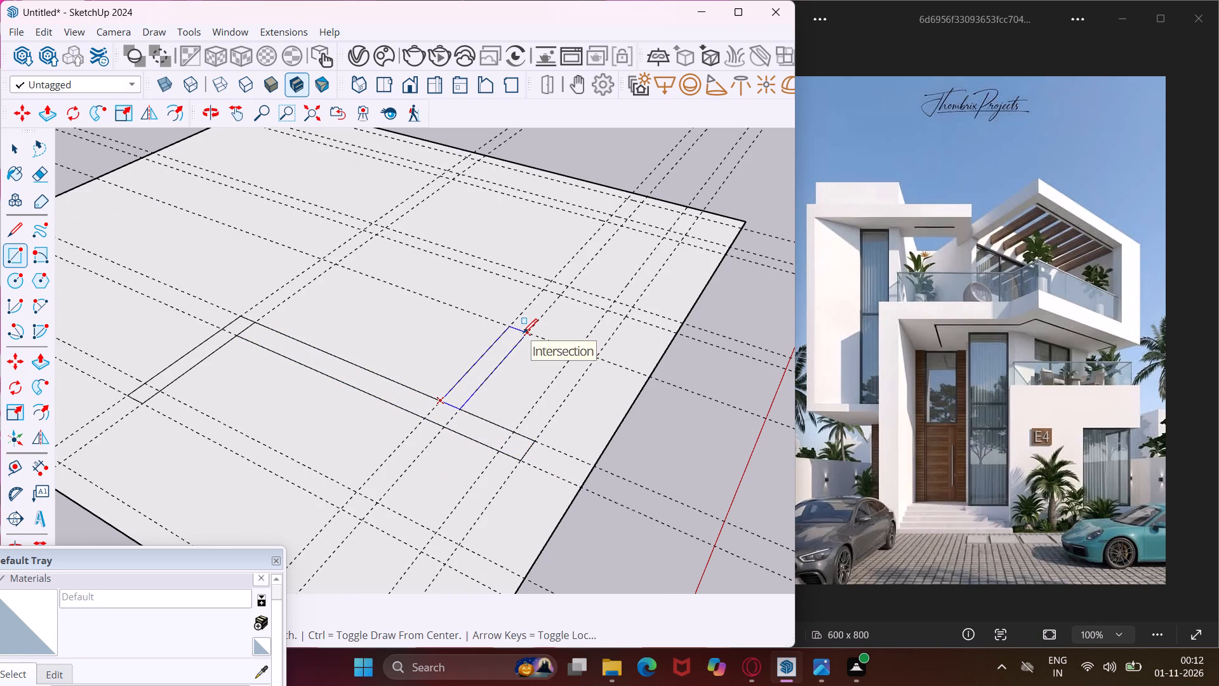
left_click(523, 333)
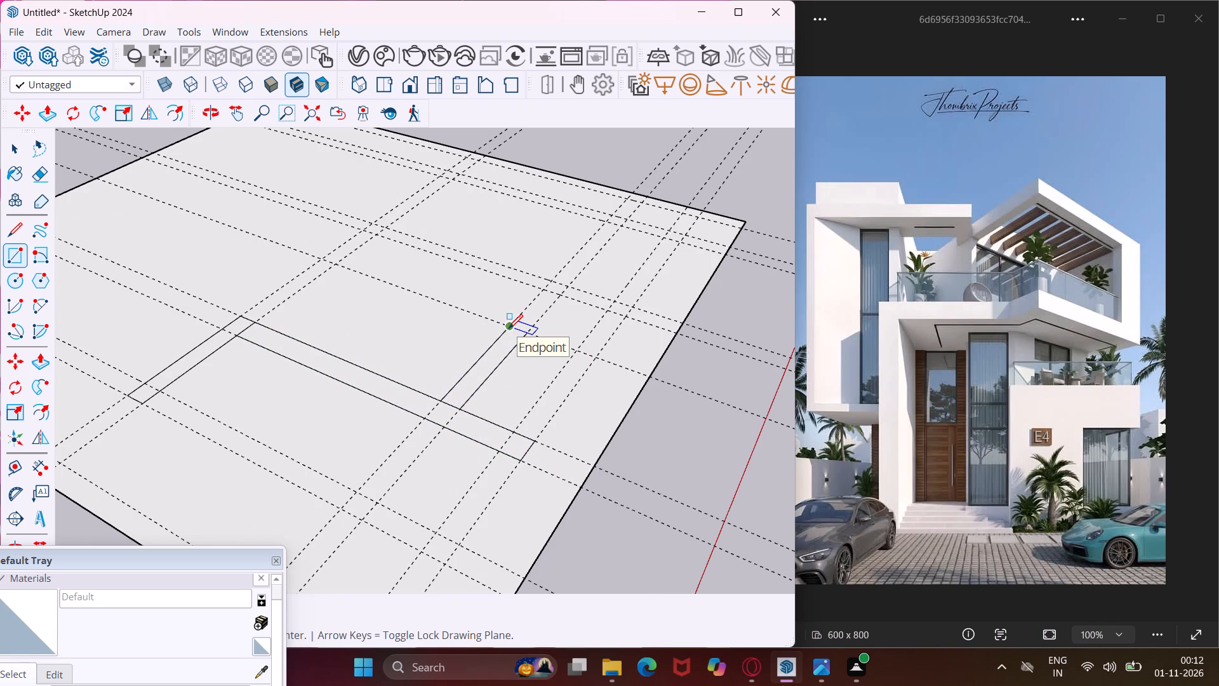
Draw a thin strip rectangle along the single 3' guide, from the short strip's rear corner to the outermost front guide.
left_click(507, 327)
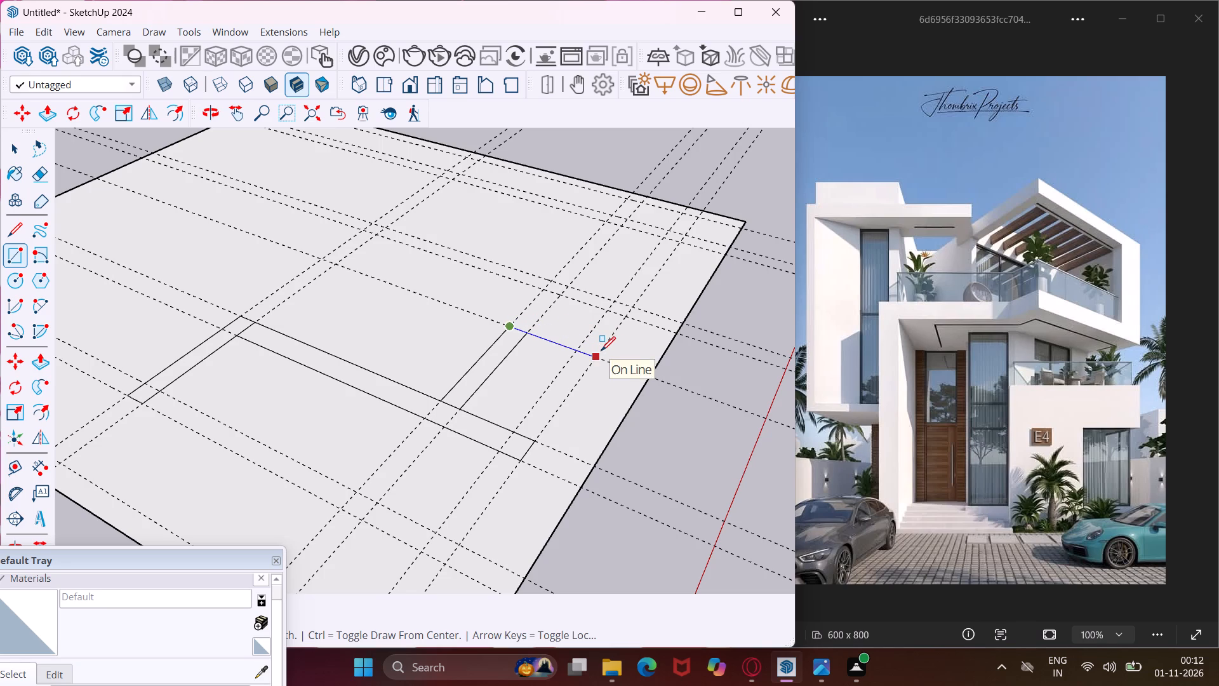
scroll(598, 352, "up", 11)
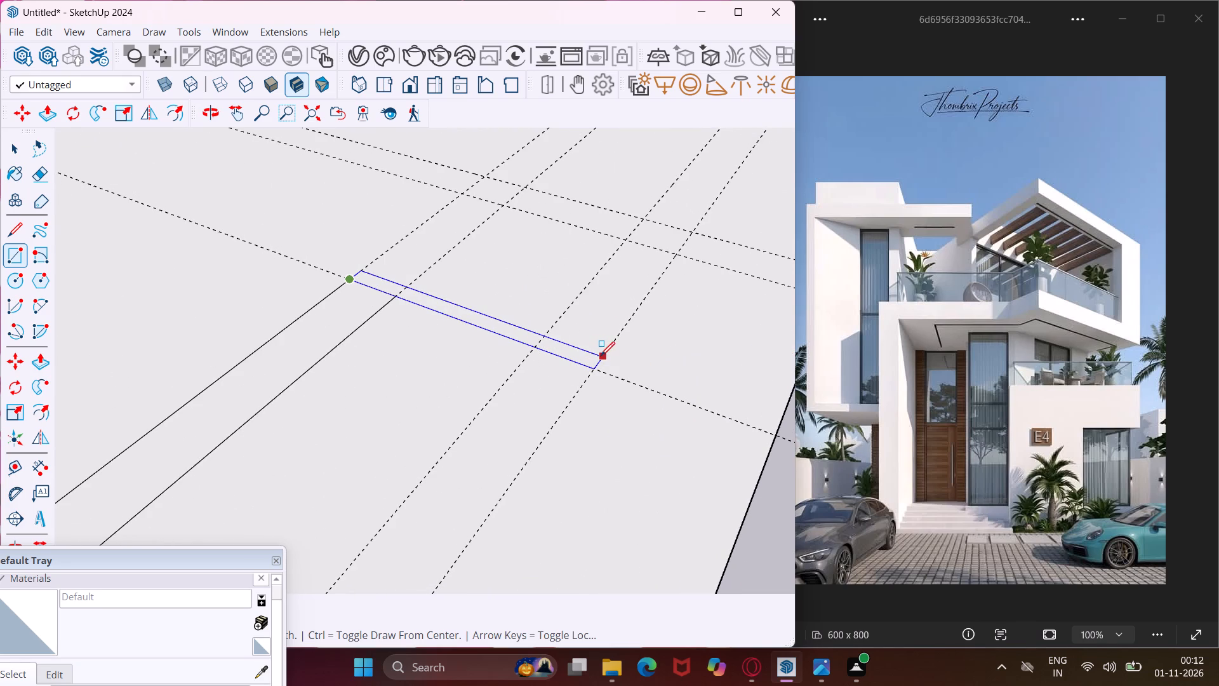
left_click(603, 356)
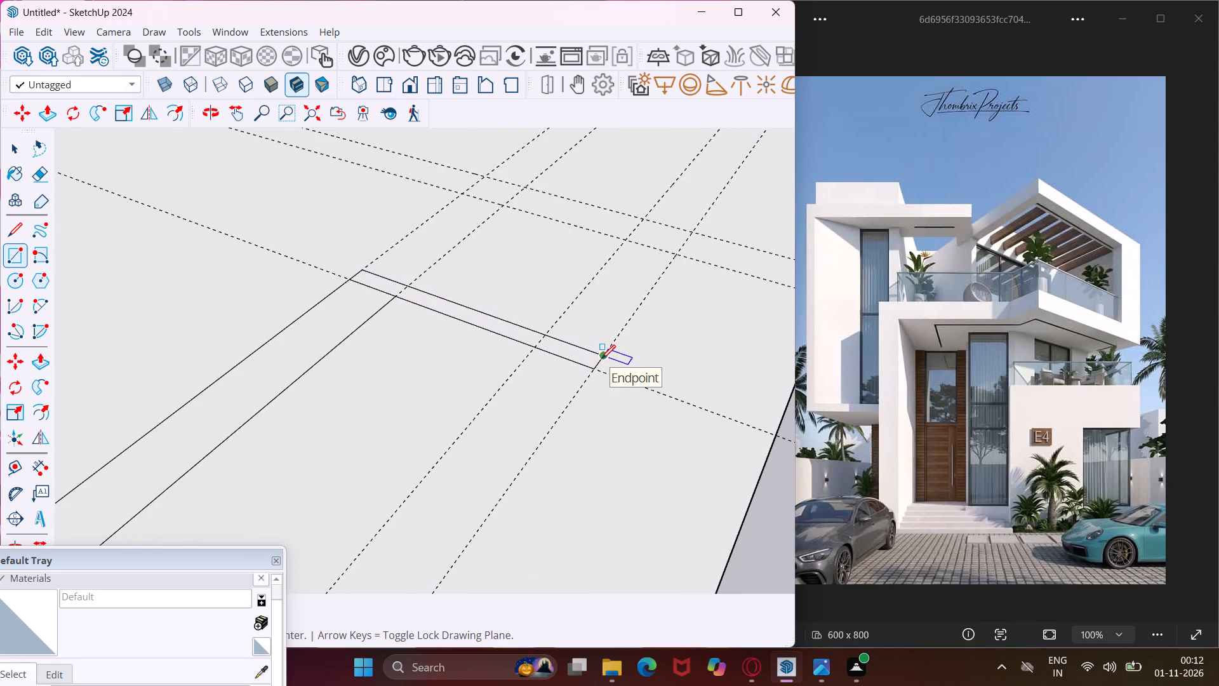
Draw two end-to-end wall-strip rectangles along the outermost front guide pair, from the thin strip's front end to the far side guide pair.
left_click(601, 359)
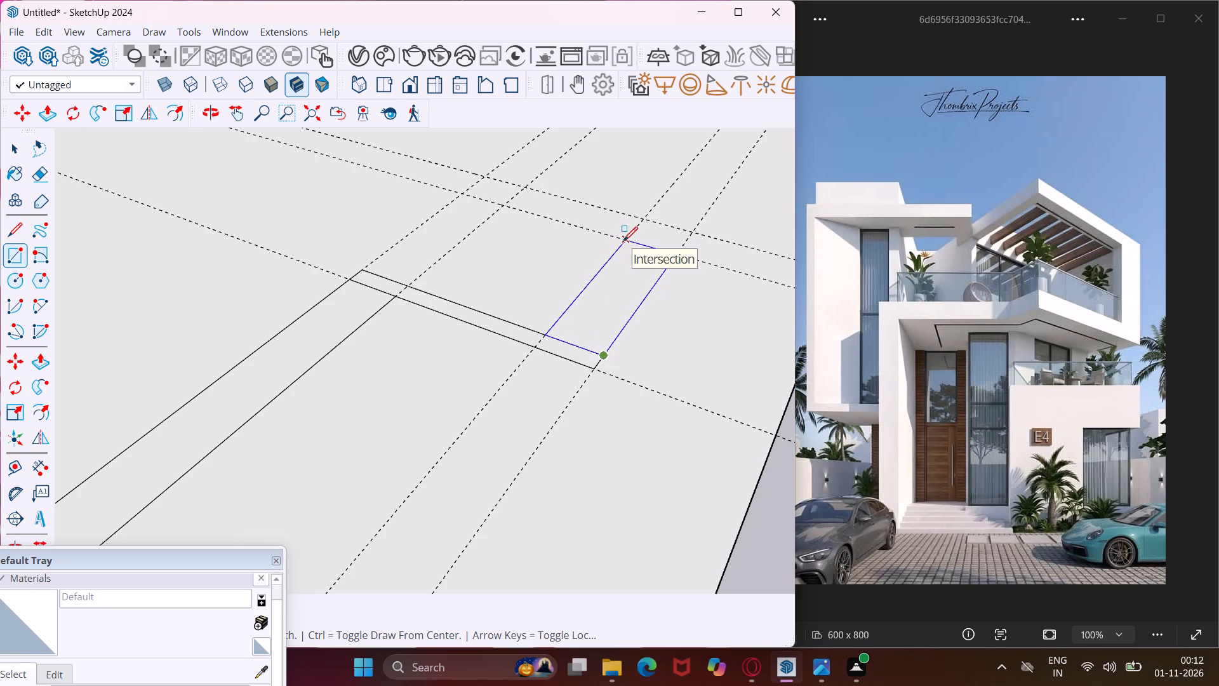
left_click(624, 240)
left_click(677, 253)
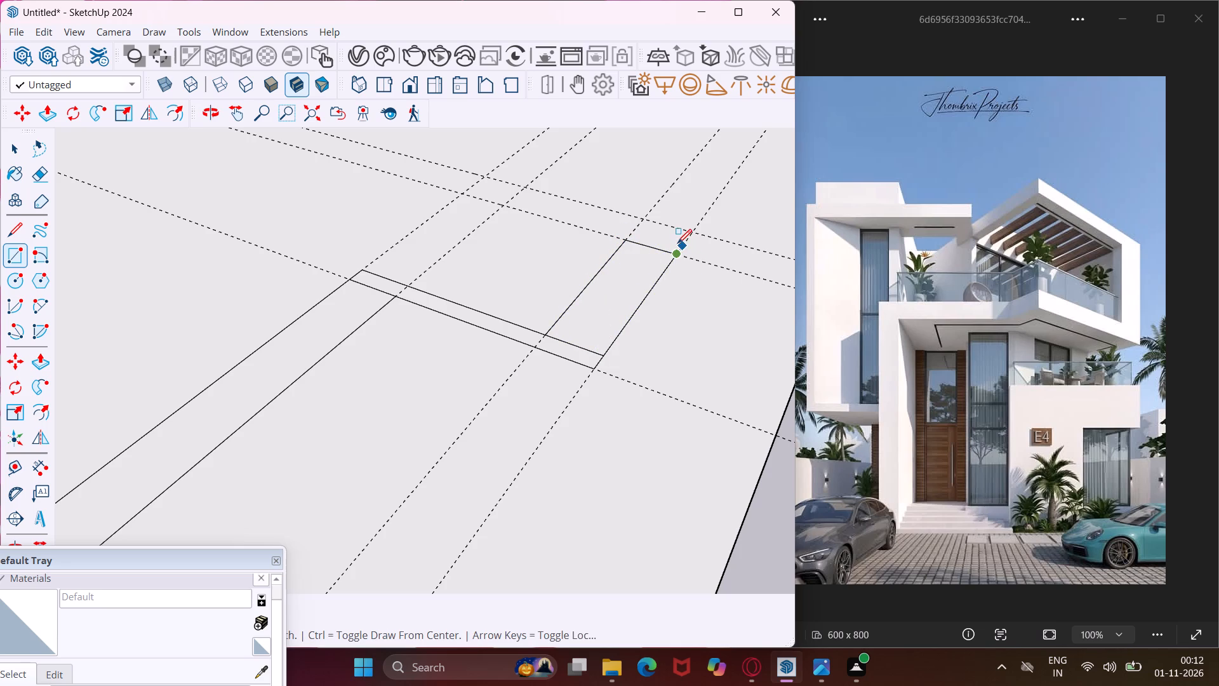
scroll(569, 225, "down", 9)
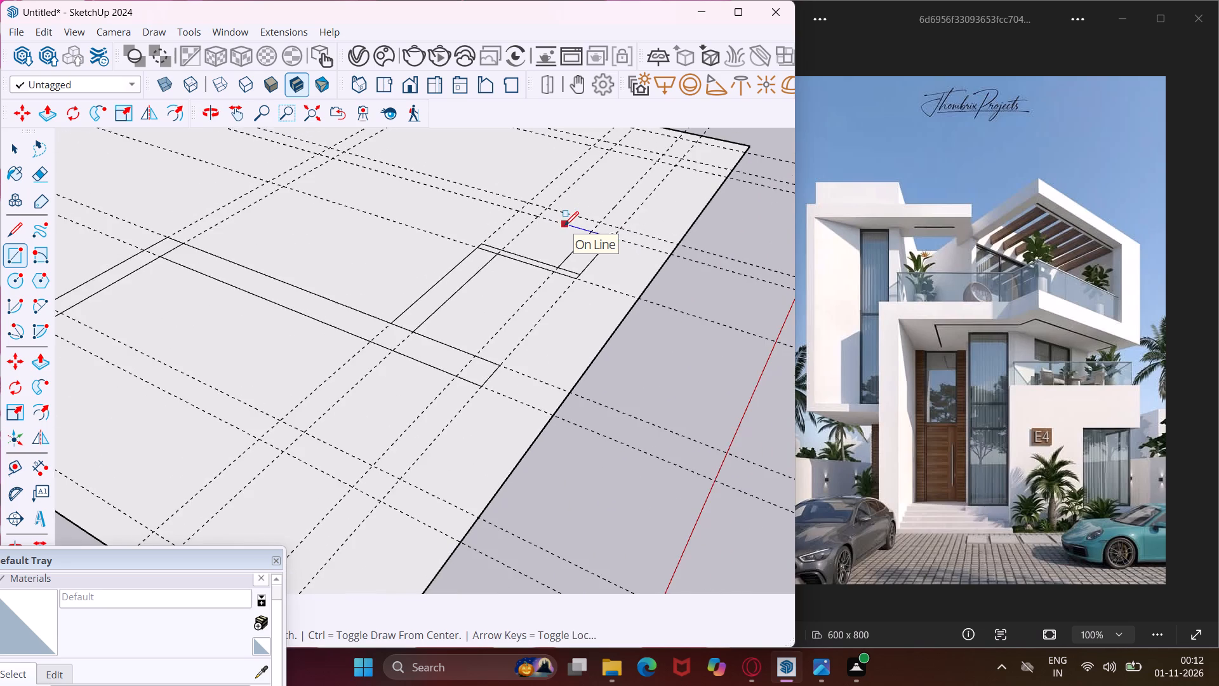
middle_click_drag(564, 225, 420, 319)
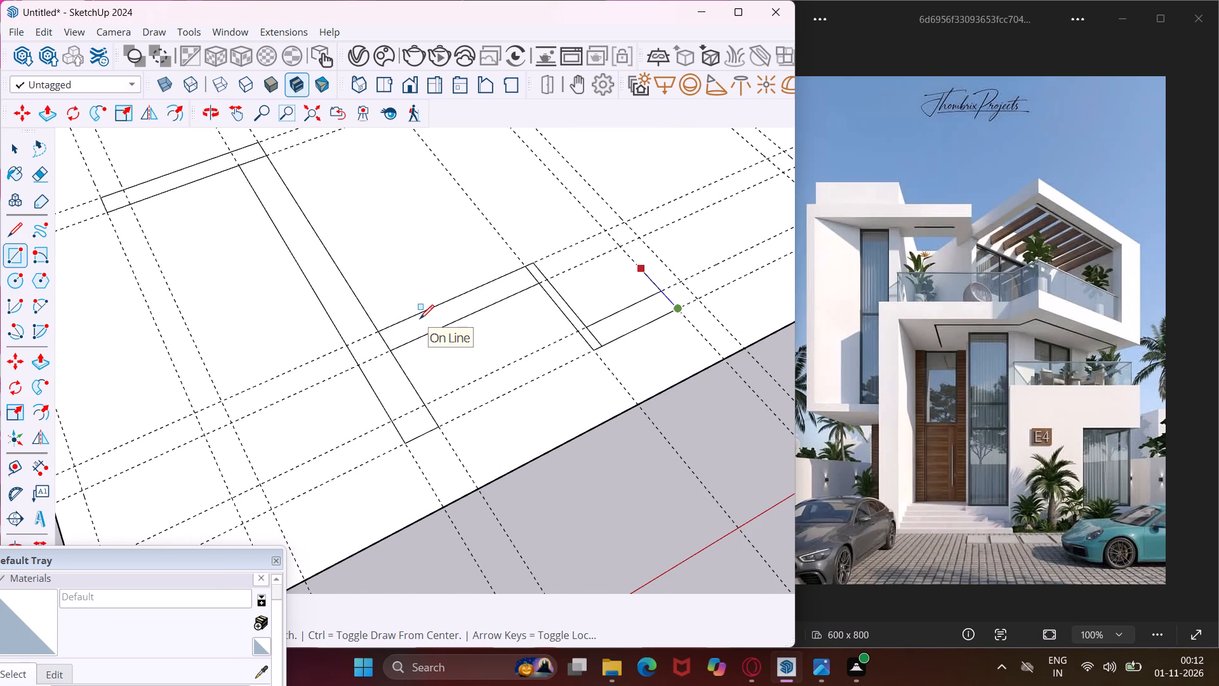
scroll(410, 322, "down", 3)
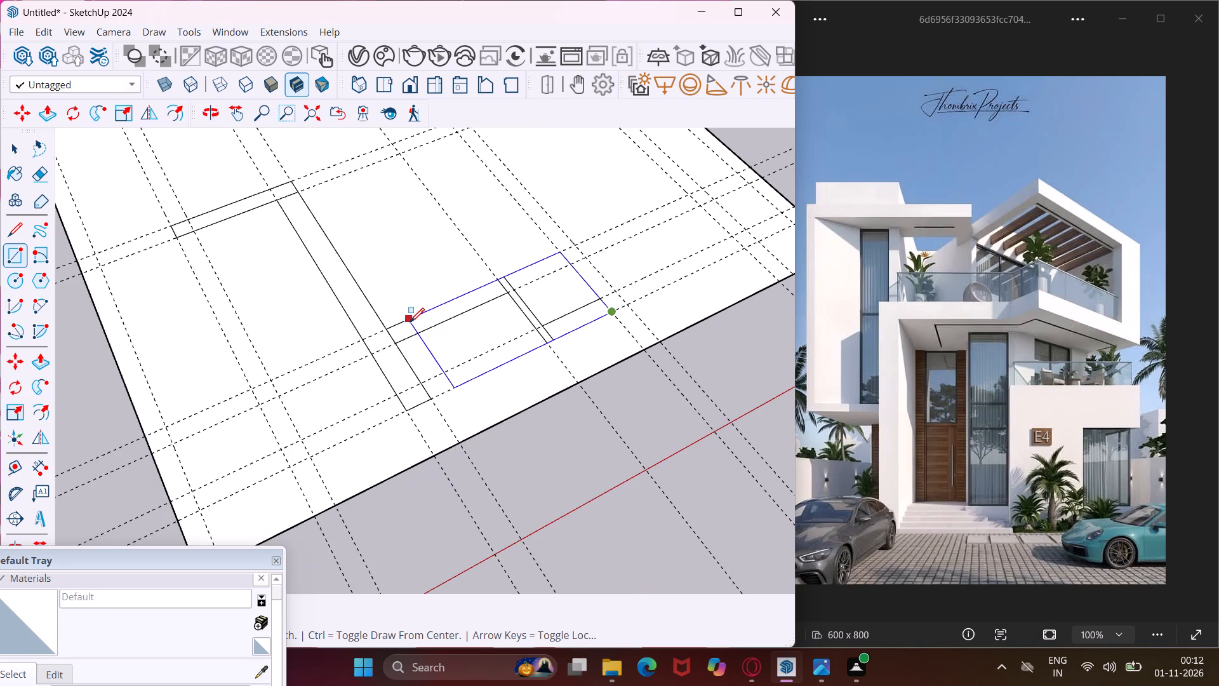
scroll(410, 322, "down", 2)
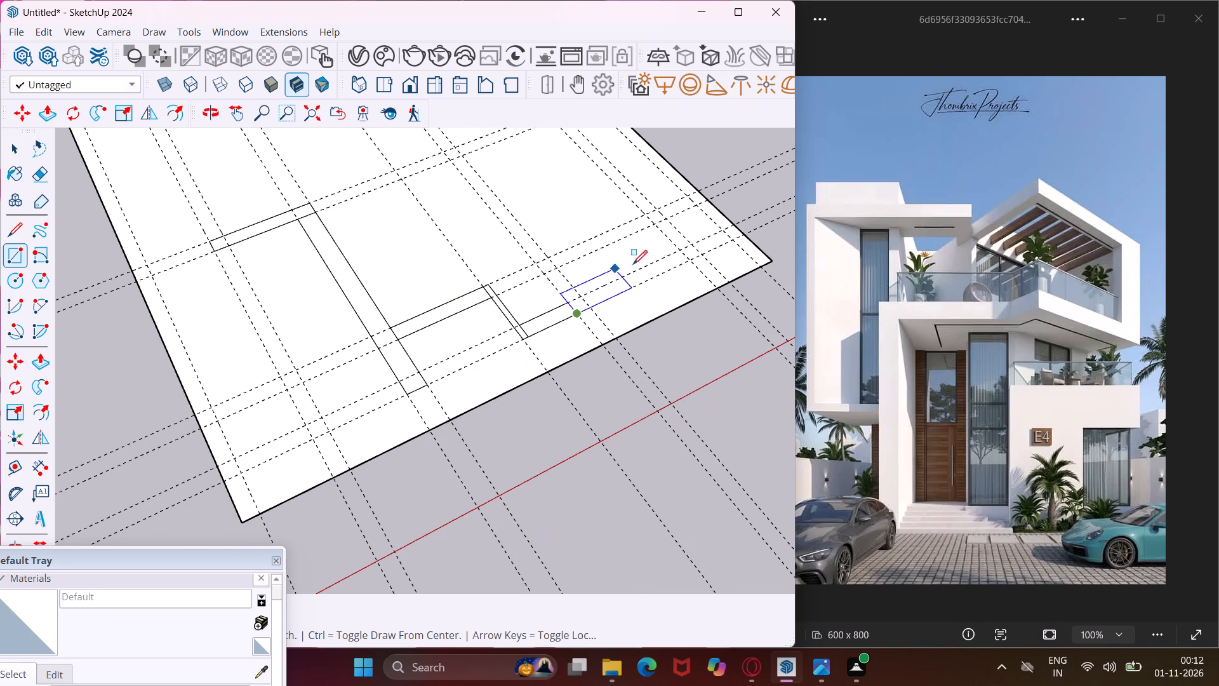
left_click(695, 245)
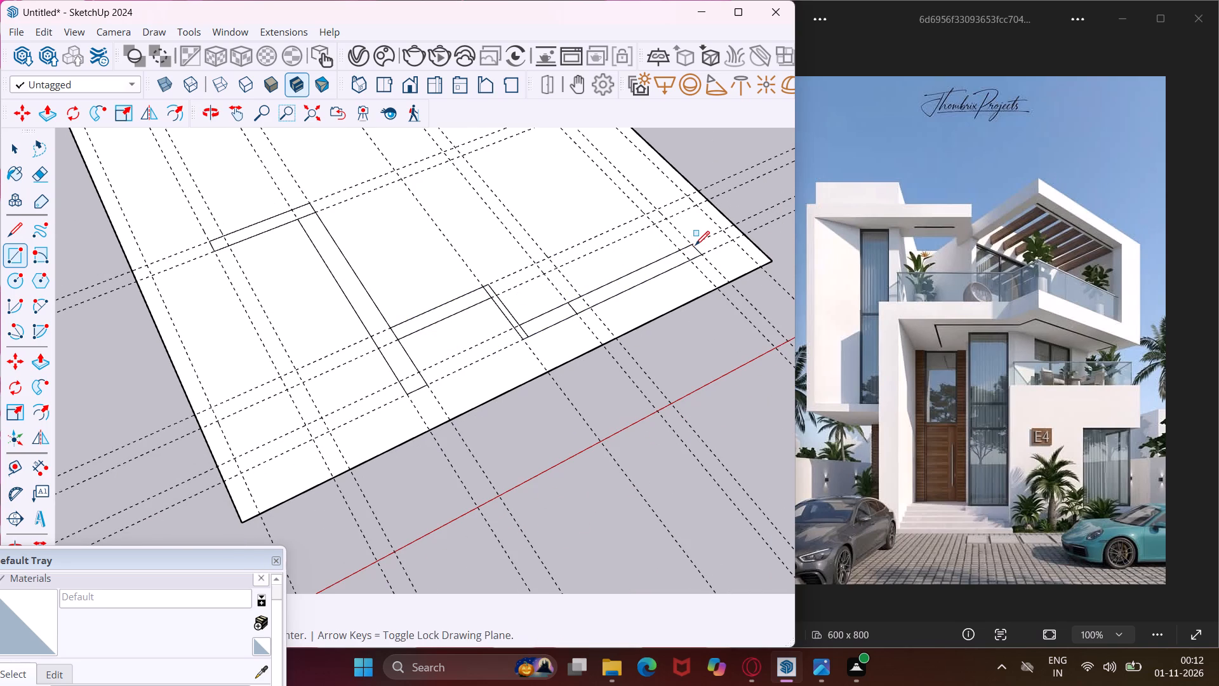
Draw a long wall-strip rectangle along the far side guide pair, from the front strip's inner edge to the base's rear edge.
middle_click_drag(695, 245, 363, 328)
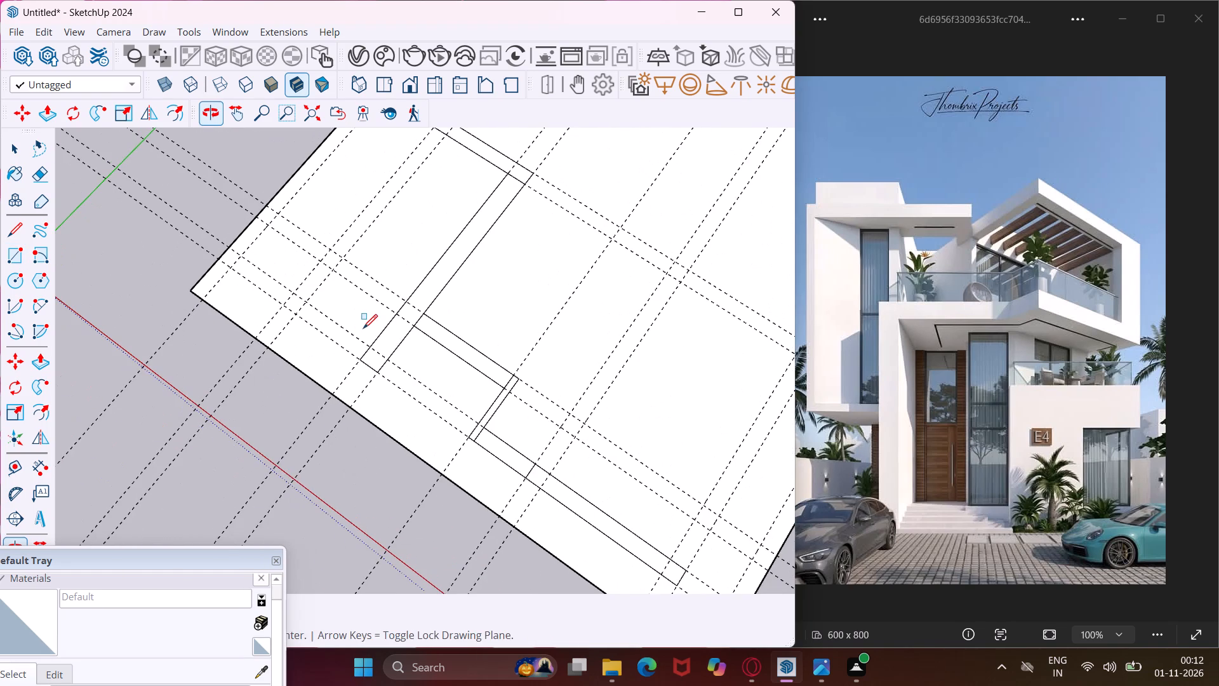
scroll(363, 328, "down", 1)
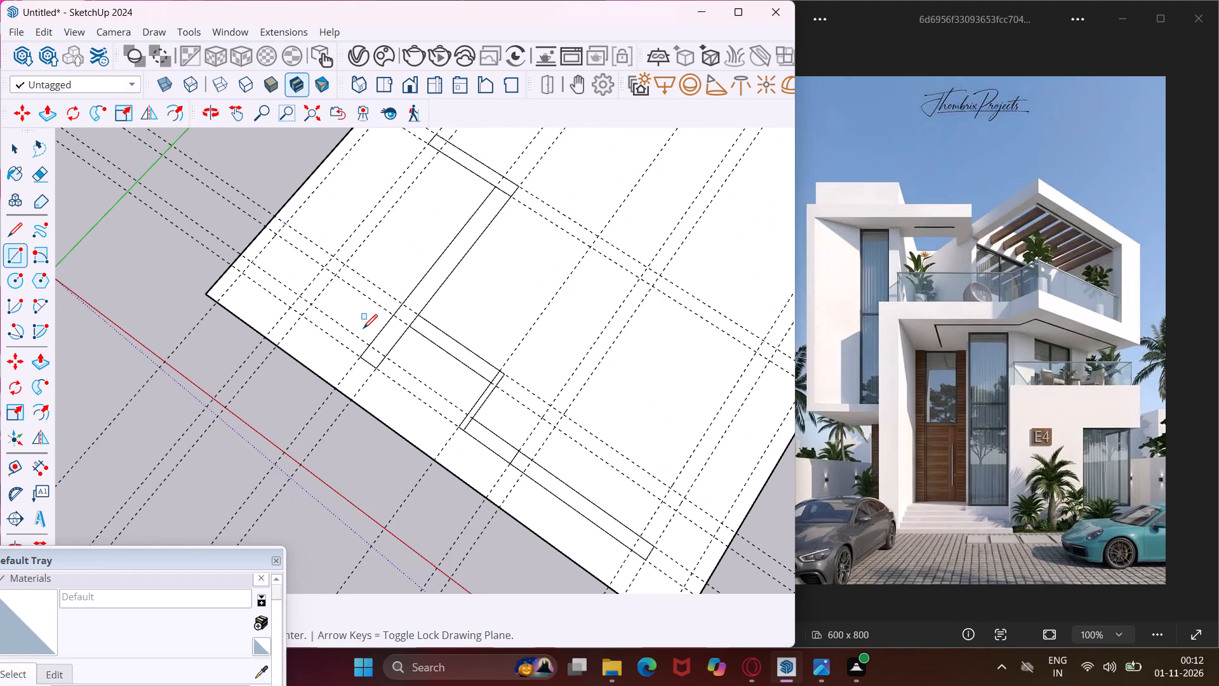
scroll(363, 328, "down", 3)
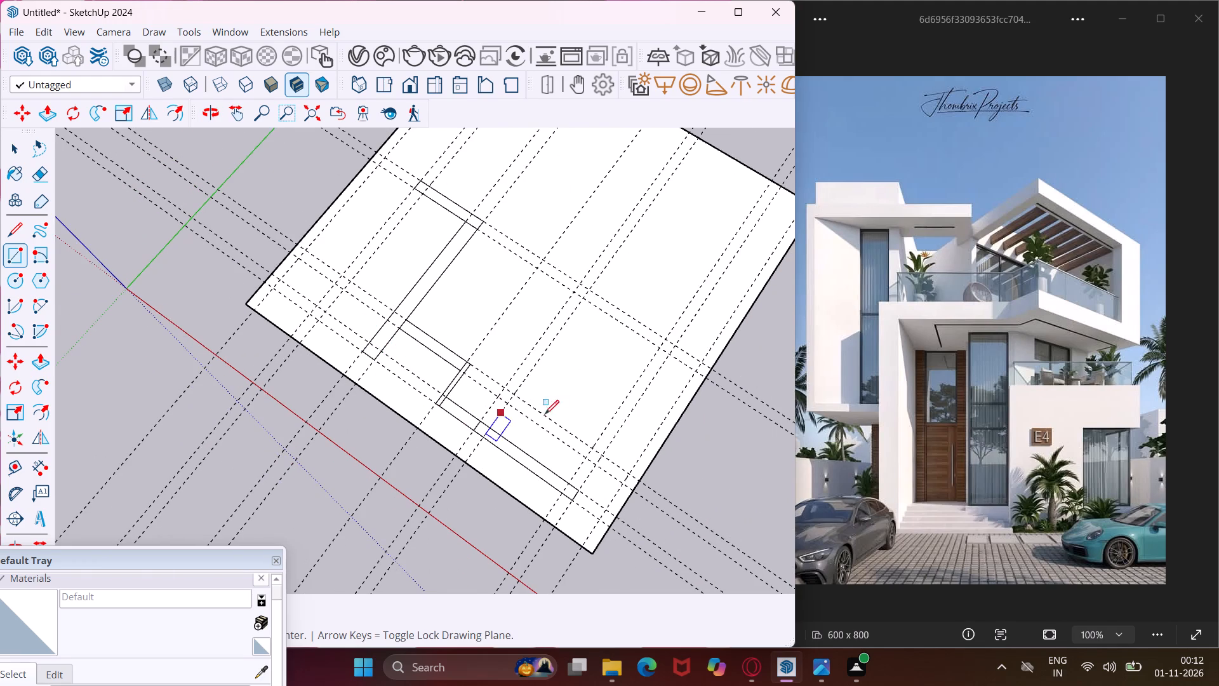
scroll(599, 441, "up", 3)
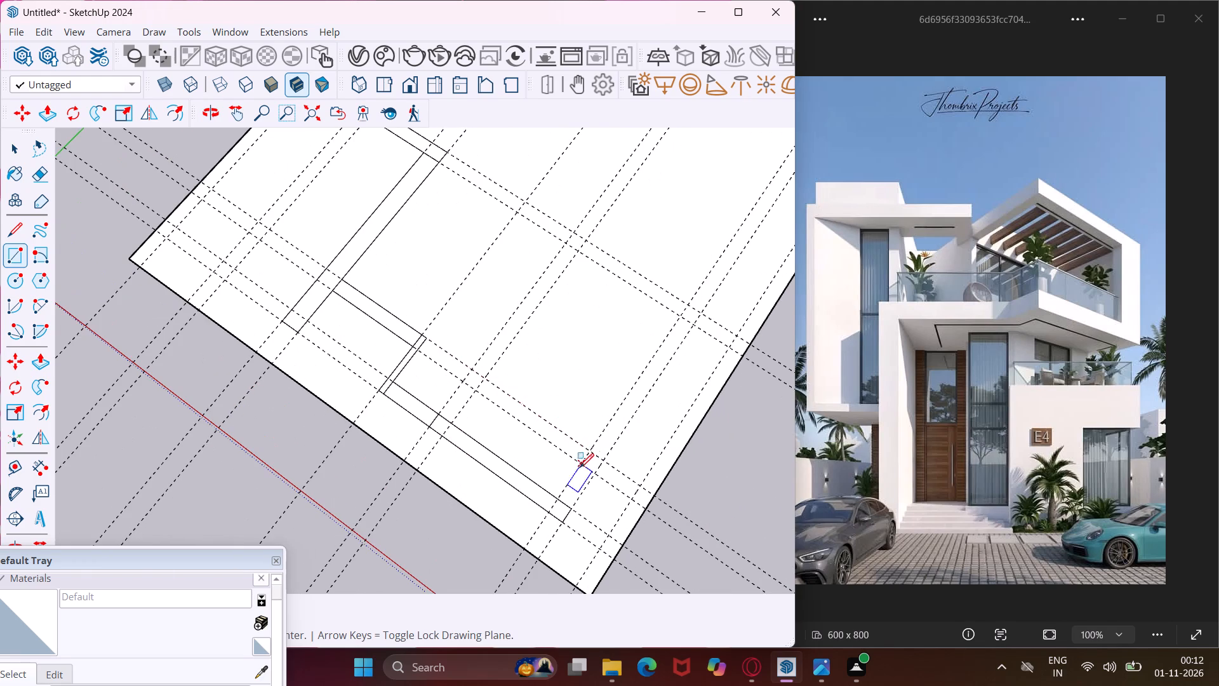
left_click(558, 497)
scroll(557, 406, "down", 7)
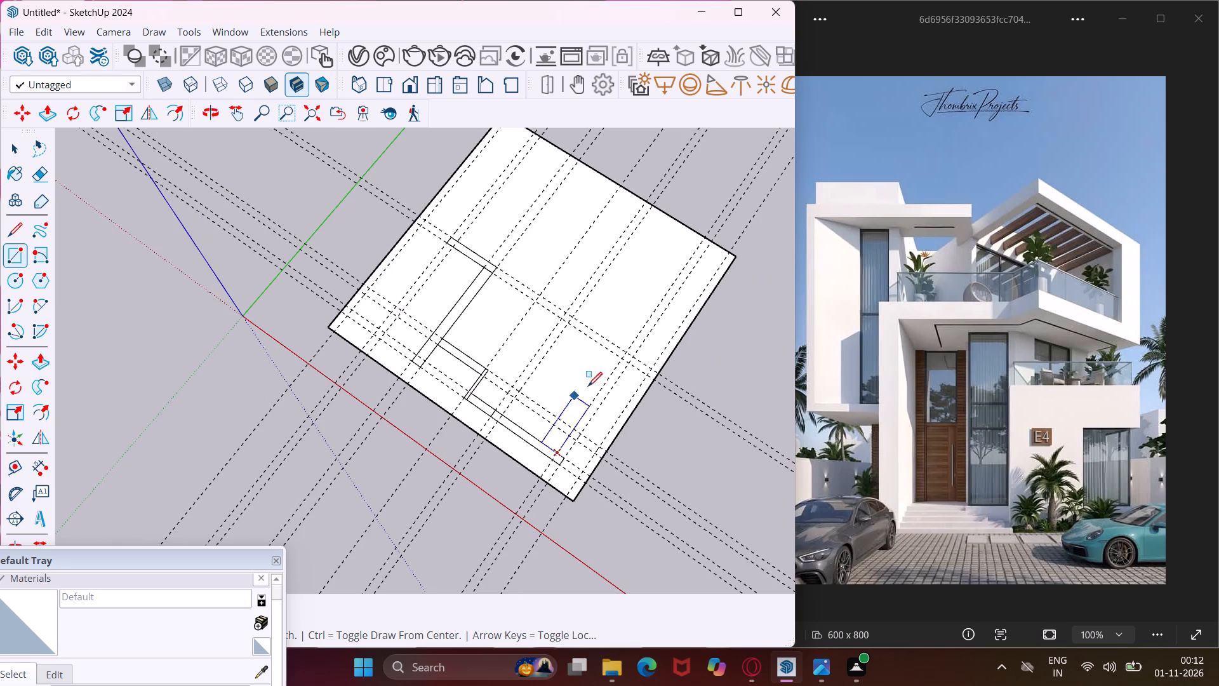
scroll(712, 243, "up", 3)
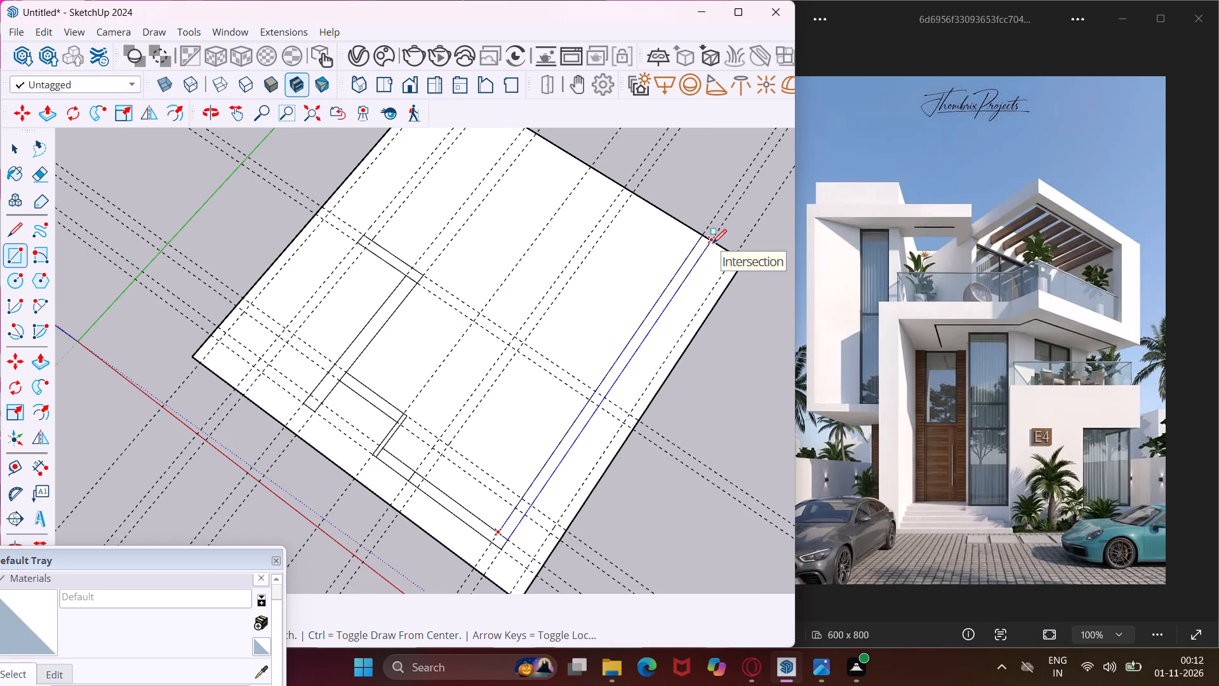
left_click(712, 243)
key("Escape")
key("space")
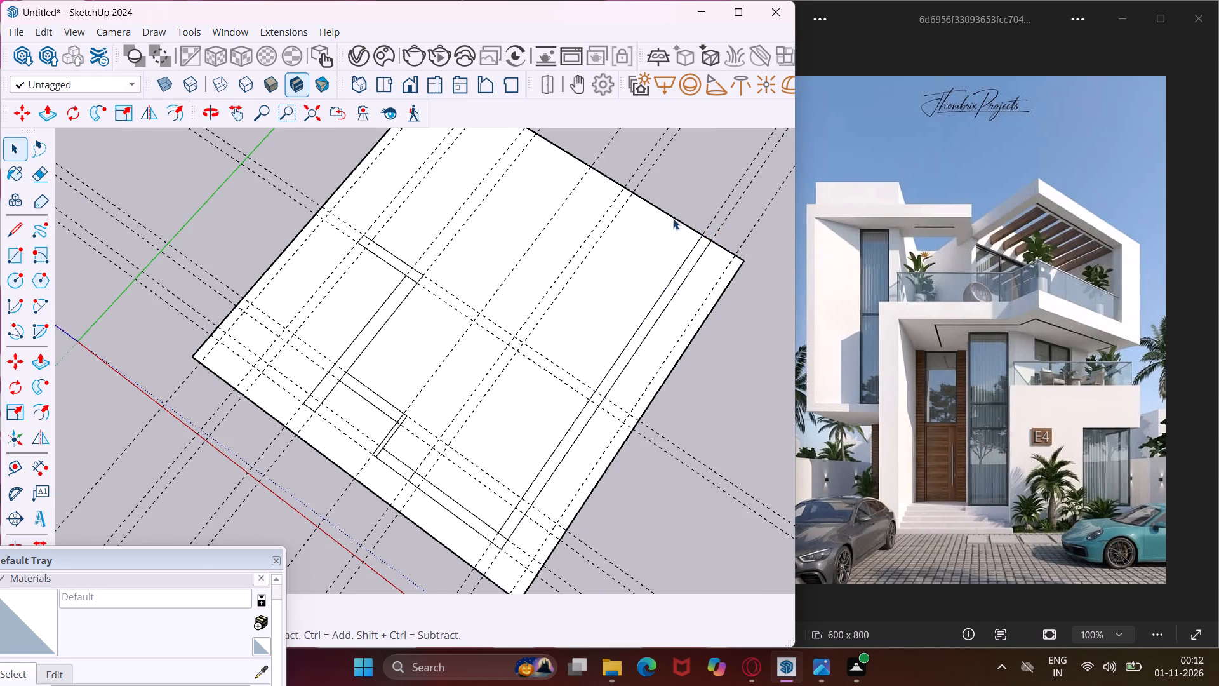
Add a guide line 9" inside the base rectangle's rear edge.
left_click(15, 460)
scroll(676, 199, "up", 2)
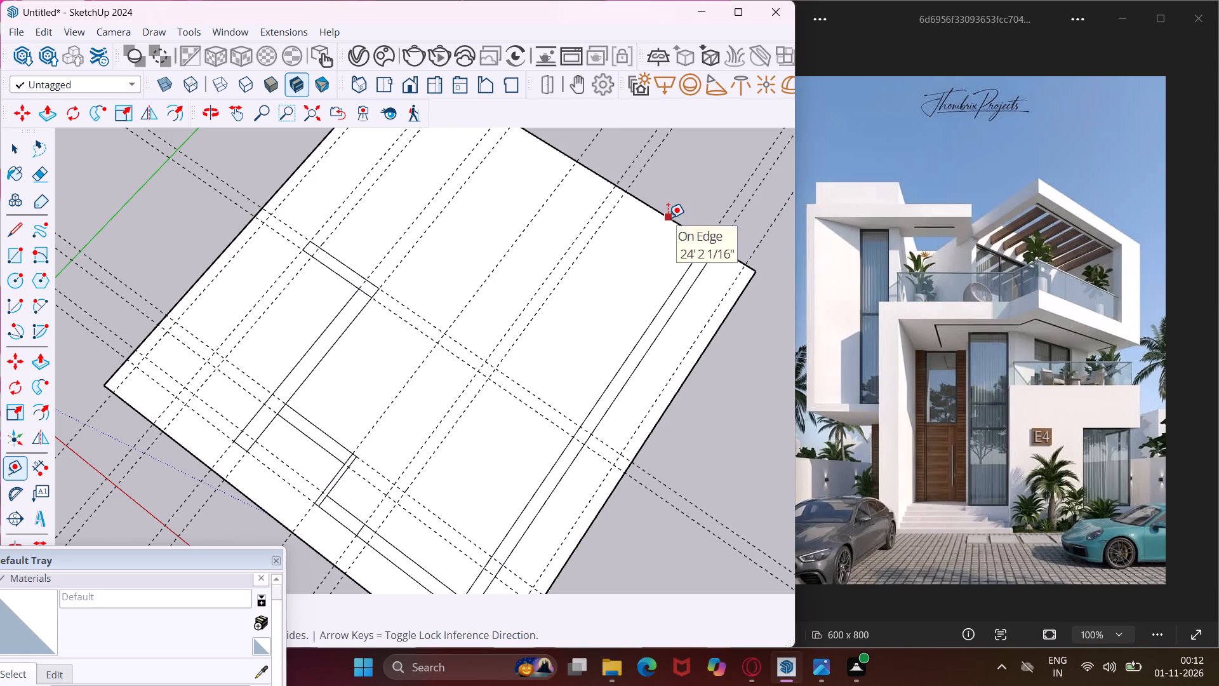
left_click(668, 218)
type("9\"")
key("Return")
key("Escape")
key("space")
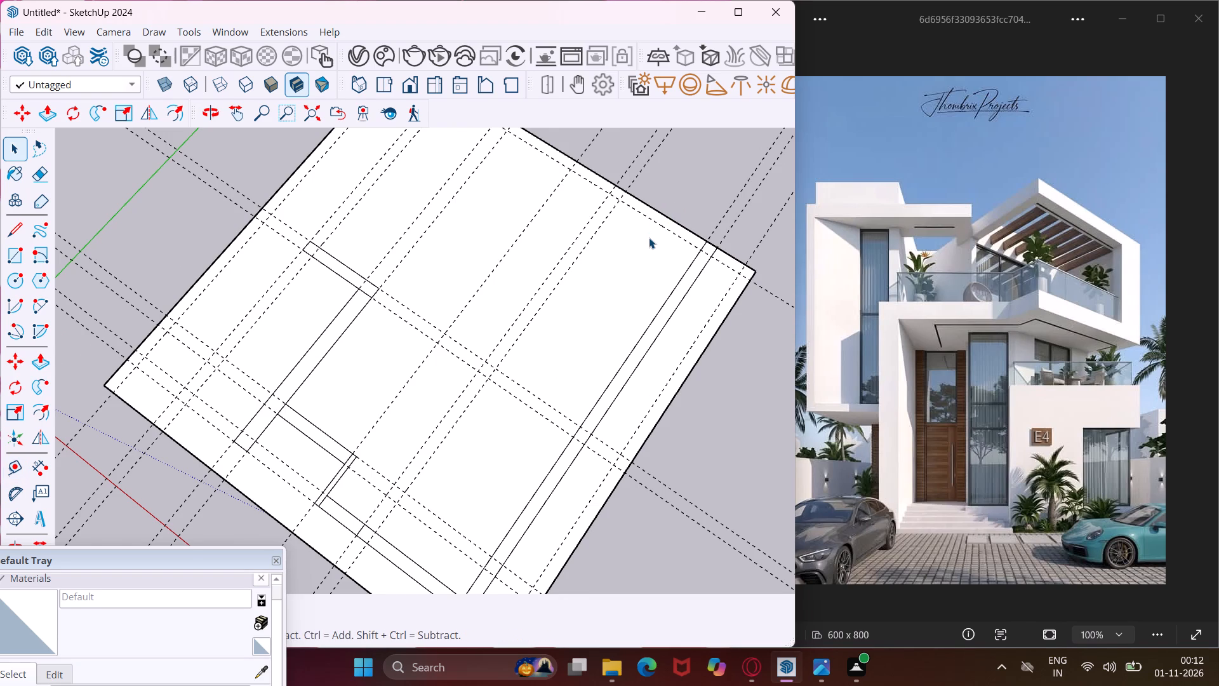
Draw a wall-strip rectangle along the opposite side's guide pair, from the base's rear edge to the outer end of the deep cross strip.
scroll(649, 238, "up", 1)
middle_click_drag(649, 238, 775, 244)
scroll(659, 243, "down", 6)
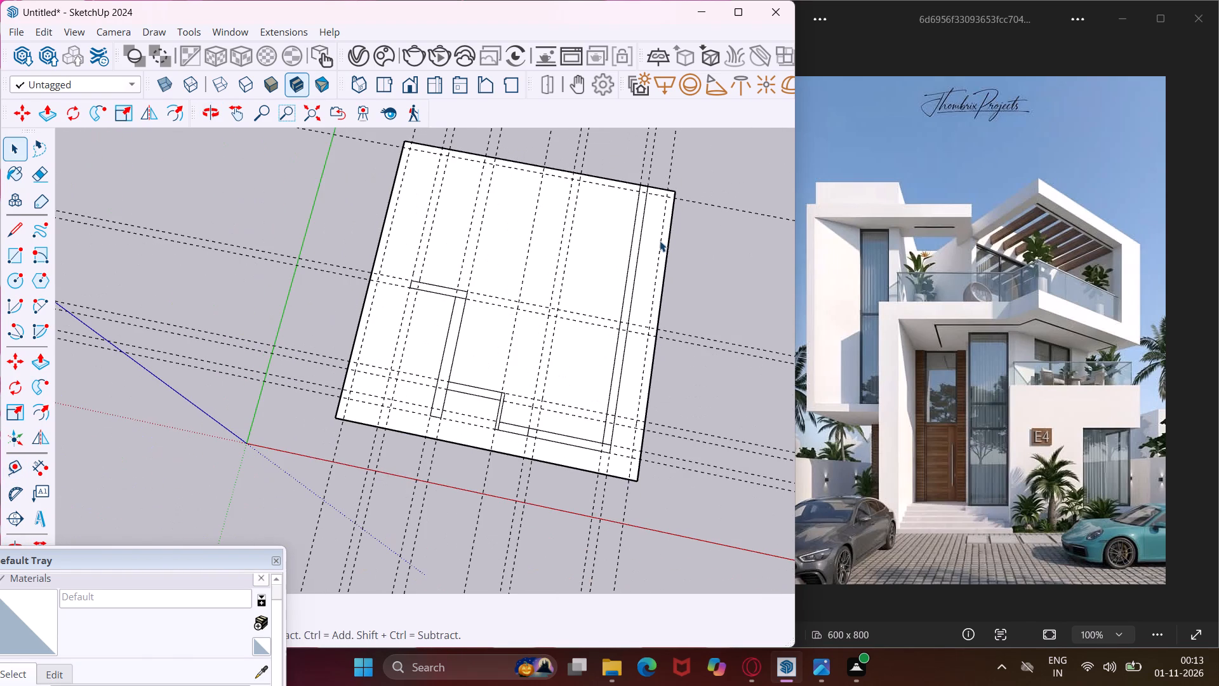
left_click(21, 260)
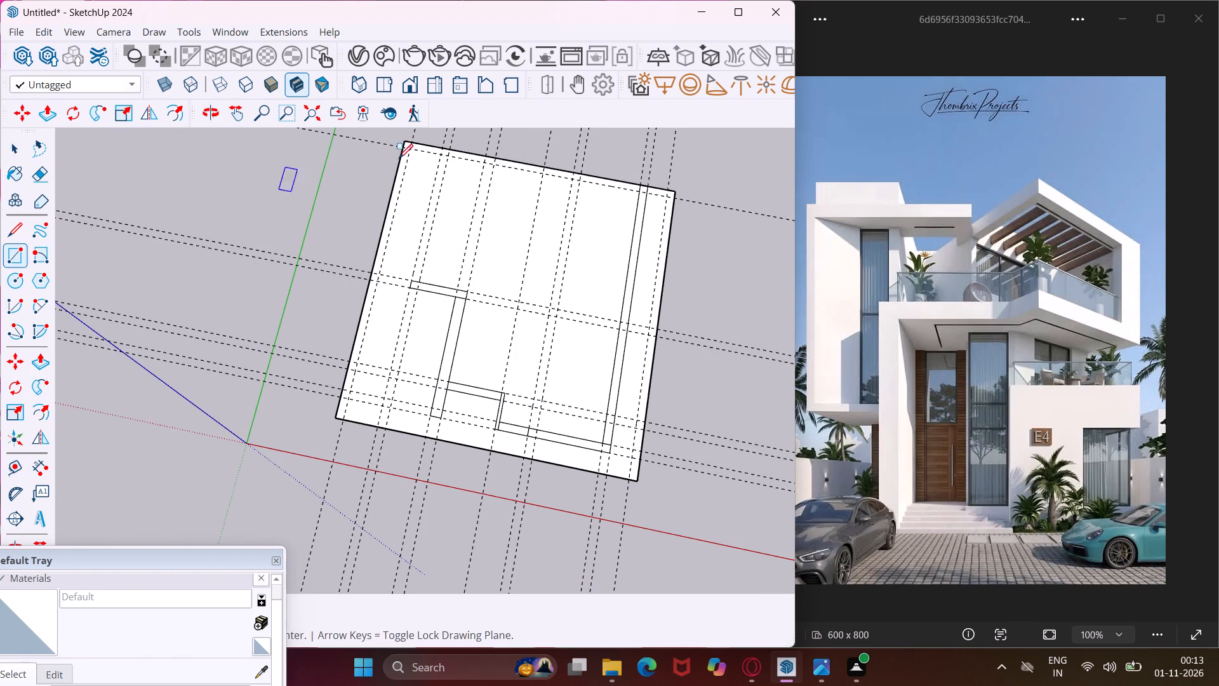
middle_click_drag(471, 148, 562, 177)
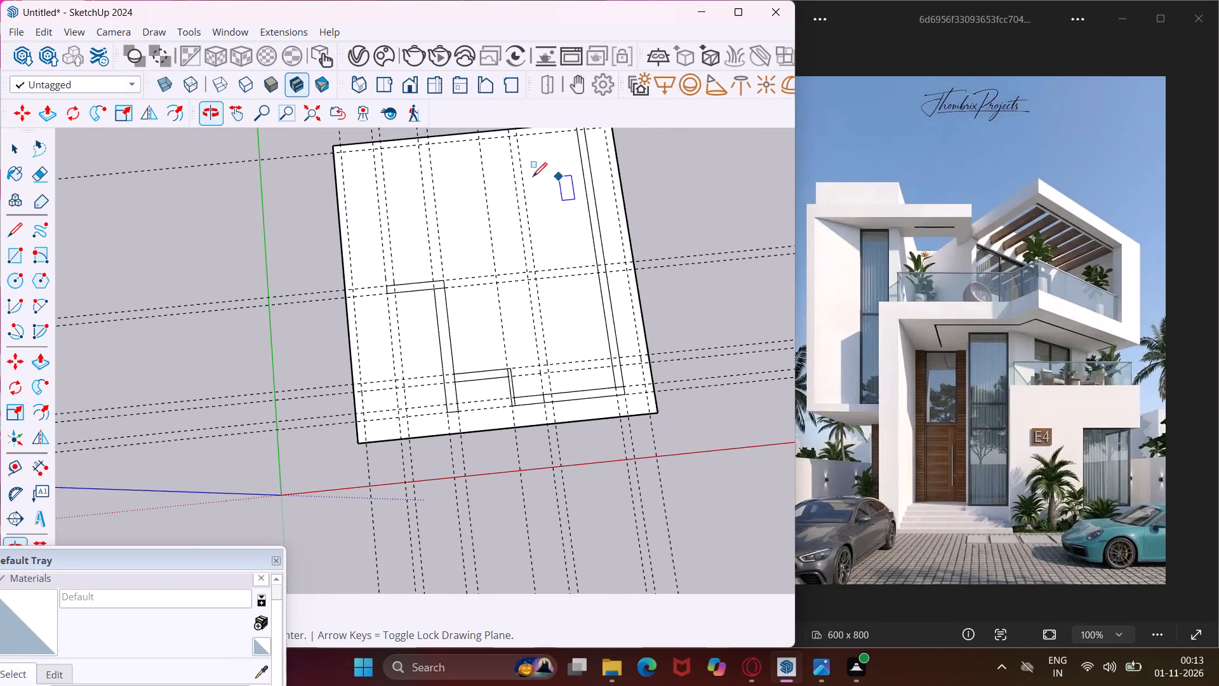
scroll(389, 147, "up", 4)
left_click(378, 142)
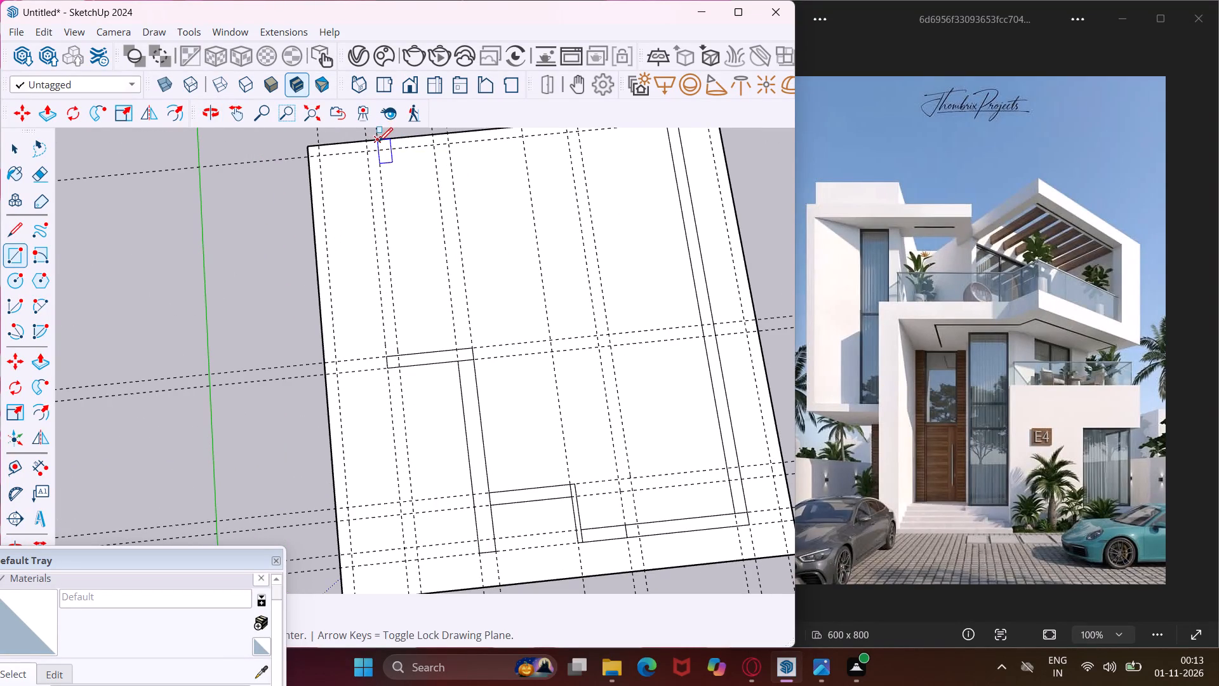
left_click(388, 358)
Draw the rear wall-strip rectangle between the two side strips, from the base's rear edge to the 9" guide.
scroll(354, 351, "down", 3)
scroll(376, 191, "up", 3)
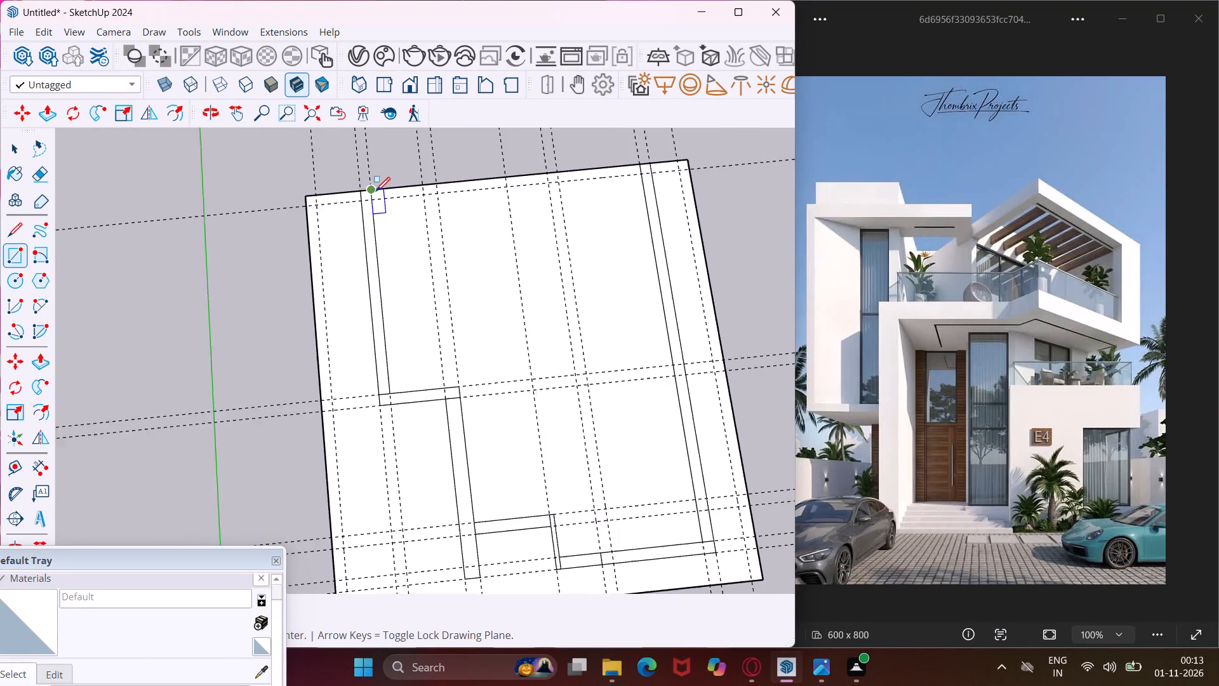
left_click(372, 189)
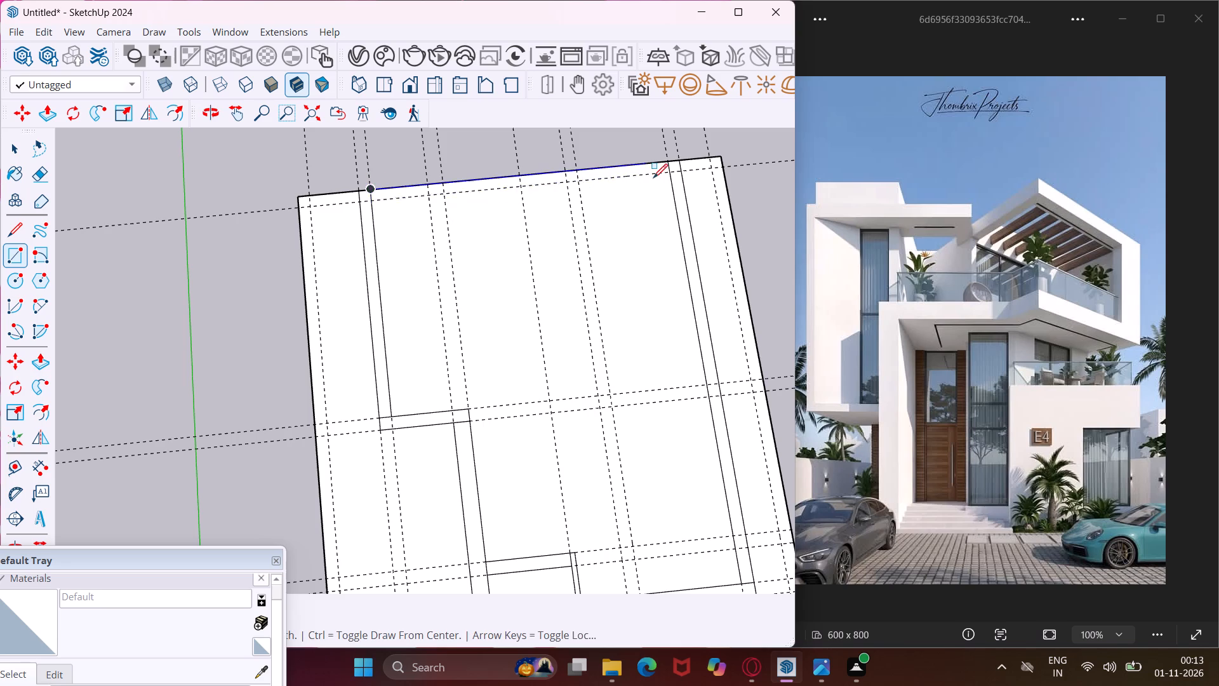
left_click(671, 173)
key("Escape")
key("space")
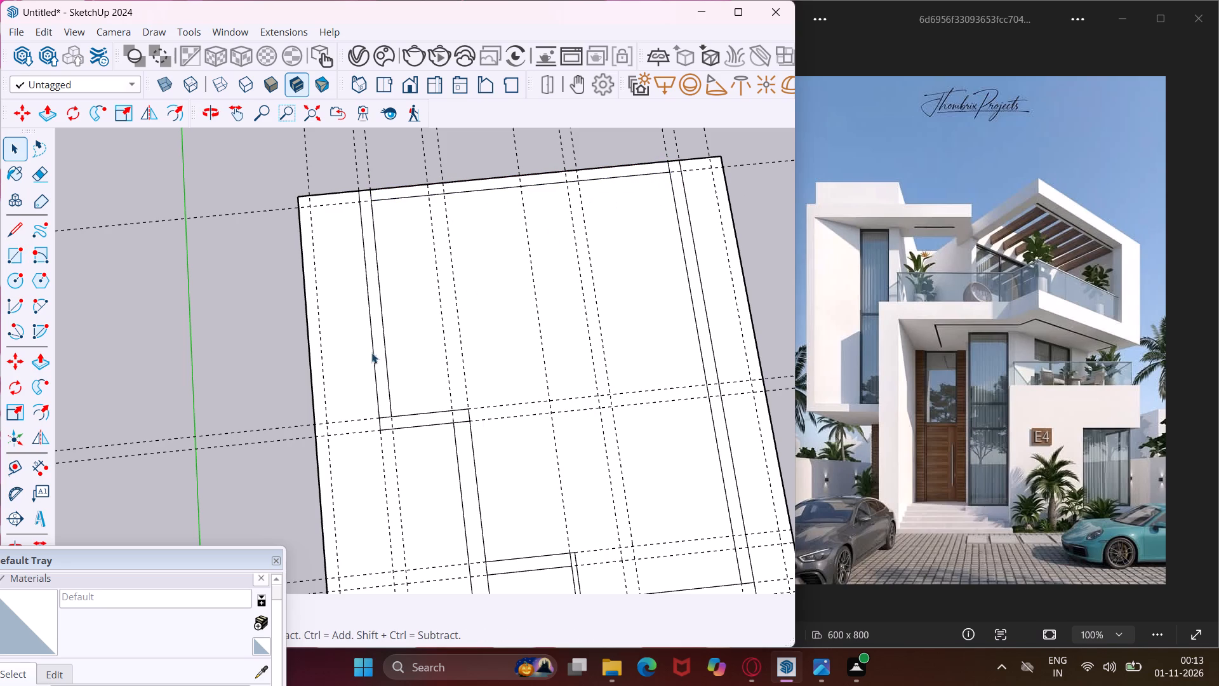
Push/Pull the rear side strip that ends at the deep cross strip up 10'.
scroll(380, 388, "up", 4)
middle_click_drag(385, 387, 376, 272)
scroll(370, 321, "up", 3)
left_click(378, 343)
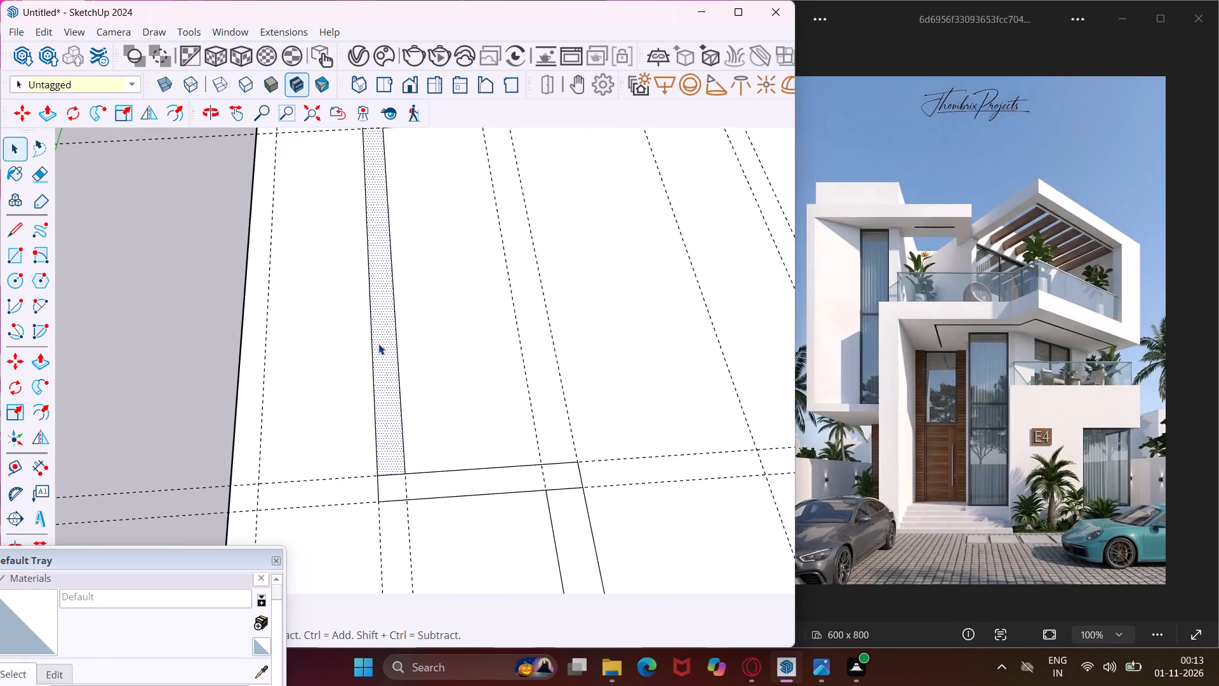
key("p")
left_click(378, 344)
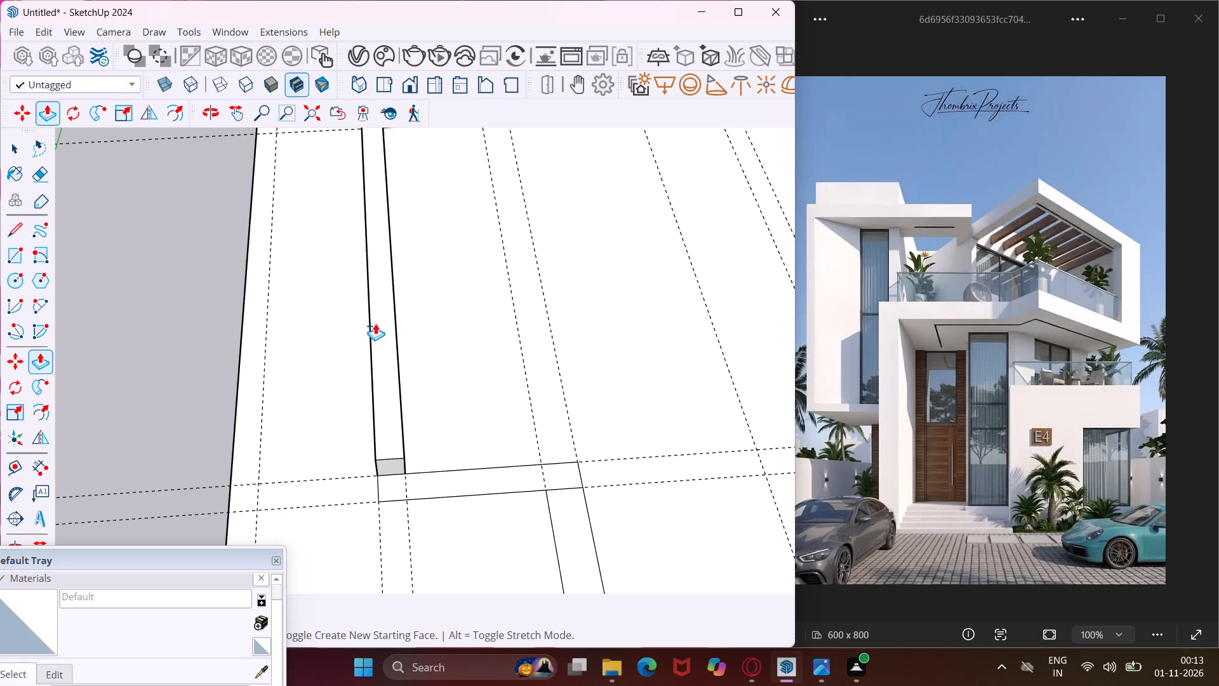
type("10'")
key("Return")
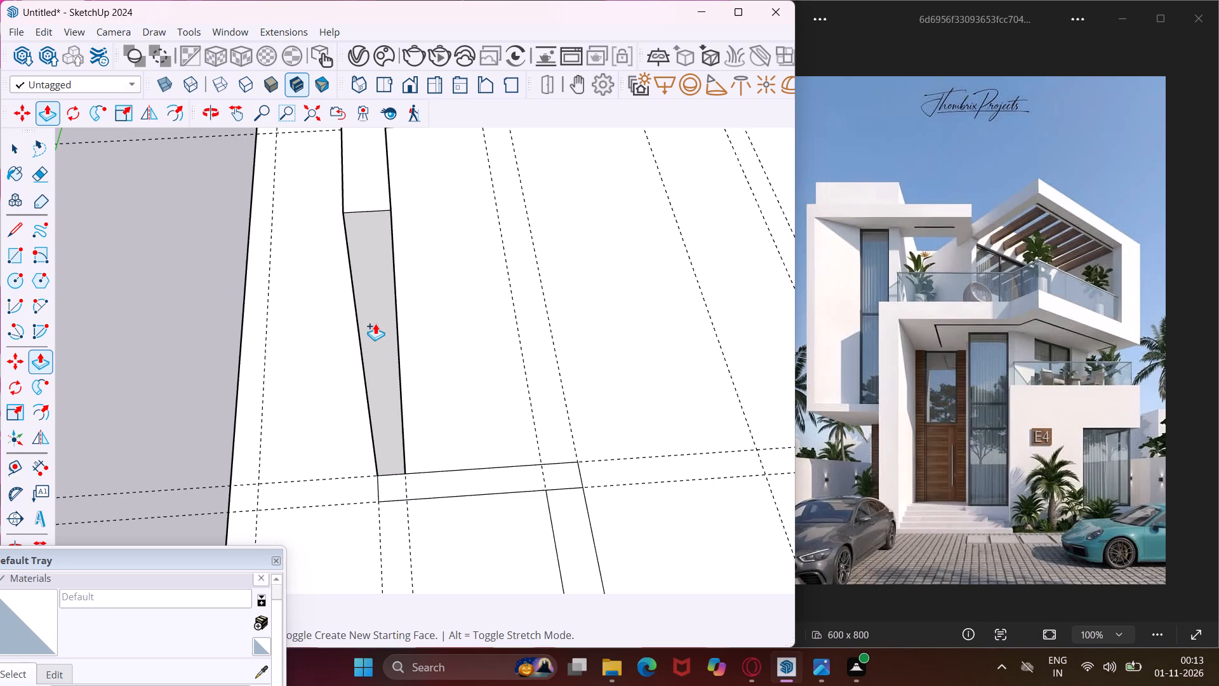
Push/Pull the deep cross strip up to the top of the adjoining 10' side wall.
scroll(391, 497, "up", 4)
left_click(411, 492)
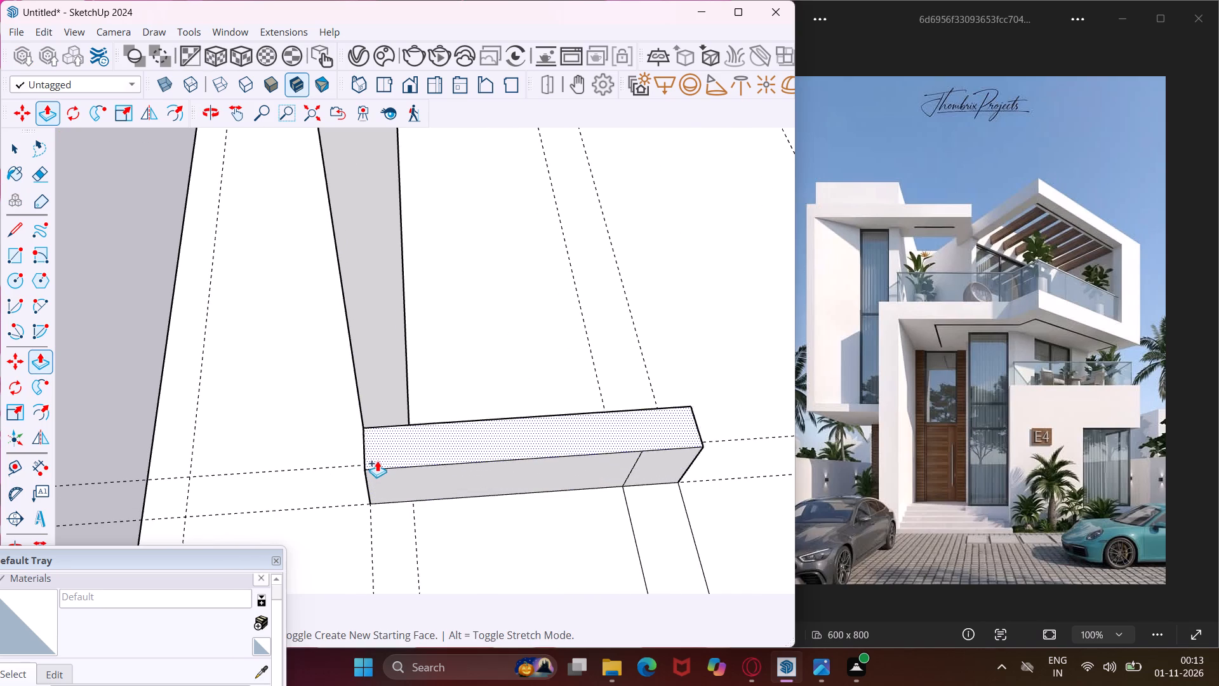
scroll(376, 457, "down", 7)
middle_click_drag(363, 260, 520, 313)
left_click(346, 299)
Push/Pull the long strip running forward from the deep cross wall up to the same height as that wall.
scroll(538, 431, "up", 2)
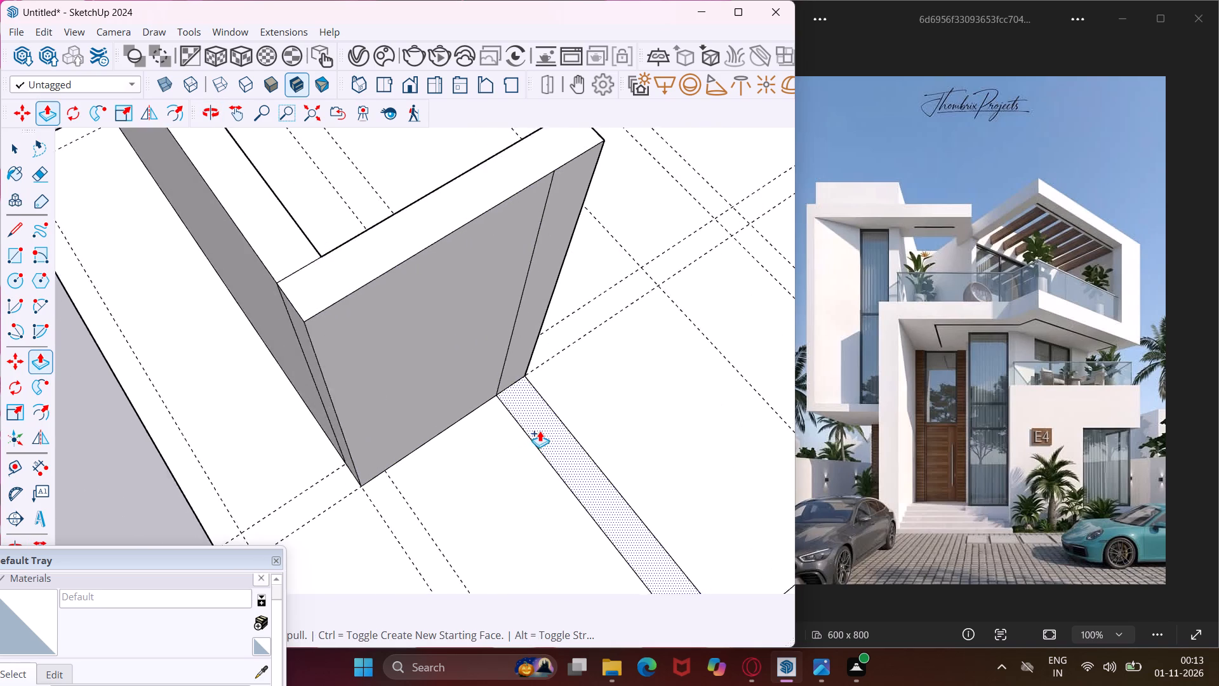
scroll(540, 431, "up", 2)
left_click(540, 431)
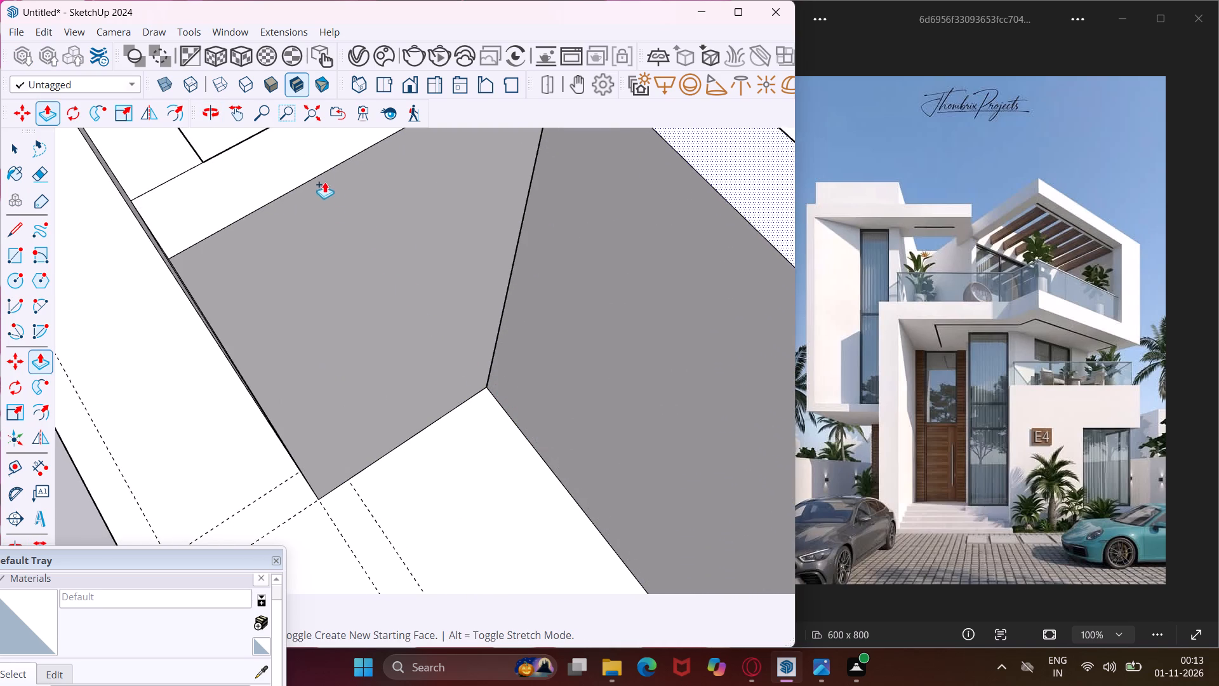
left_click(316, 172)
Push/Pull the short strip beside the long forward wall up to that wall's top.
scroll(283, 180, "down", 12)
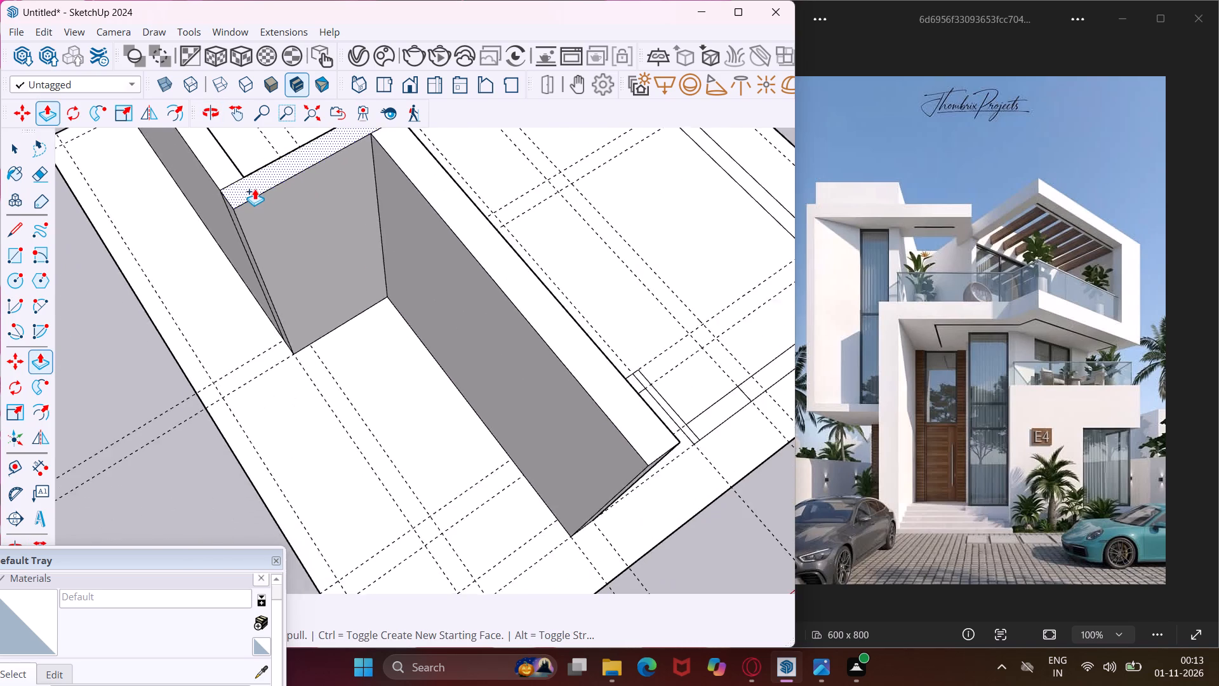
scroll(255, 189, "down", 4)
middle_click_drag(556, 370, 422, 400)
scroll(503, 399, "up", 6)
left_click(503, 399)
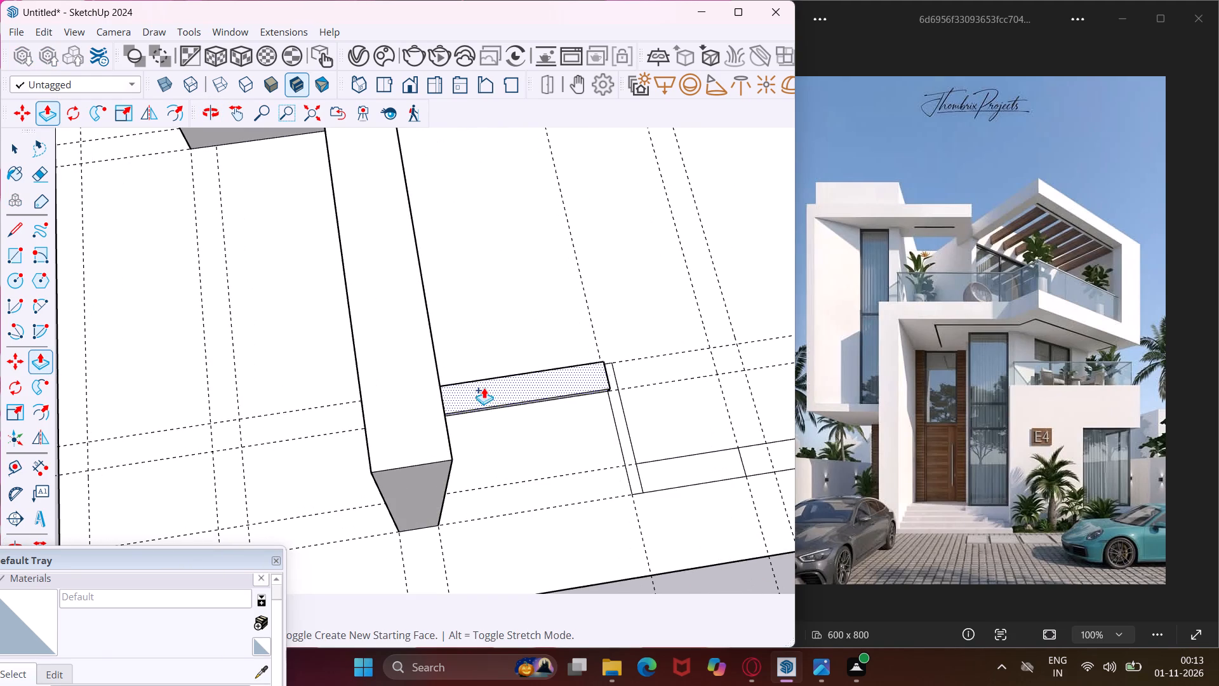
left_click(432, 360)
Push/Pull the thin strip at the short wall's end up to the short wall's top.
scroll(387, 385, "down", 3)
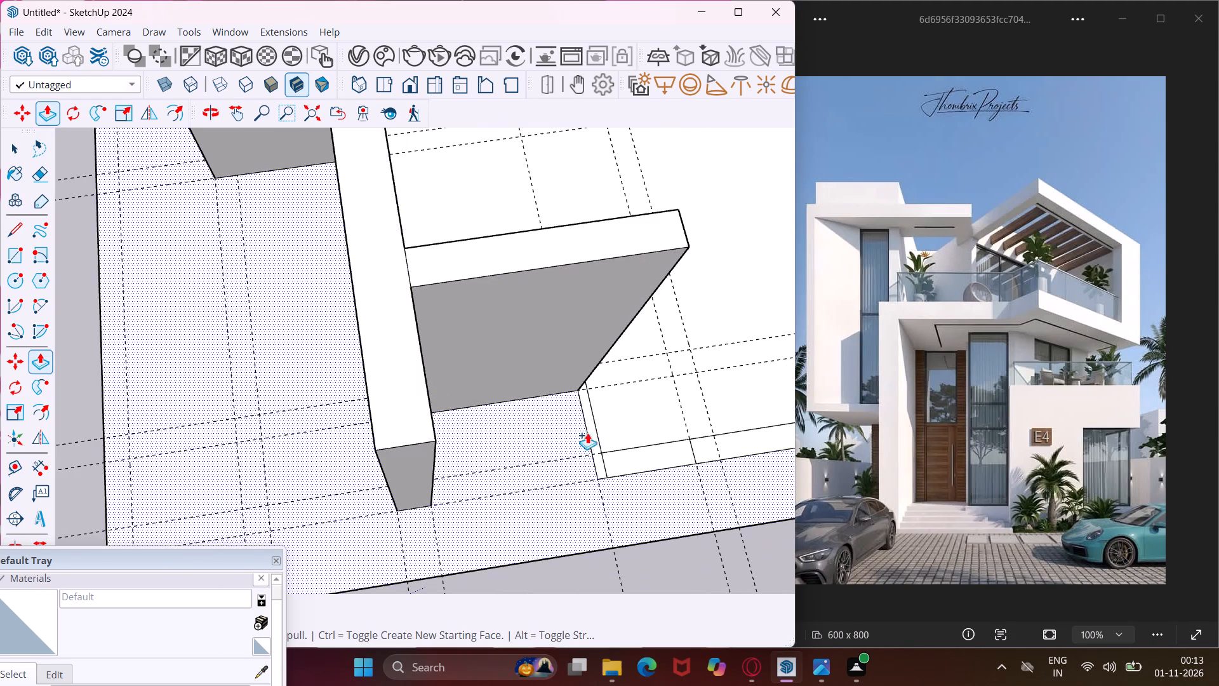
scroll(591, 427, "up", 4)
left_click(591, 426)
scroll(574, 407, "down", 5)
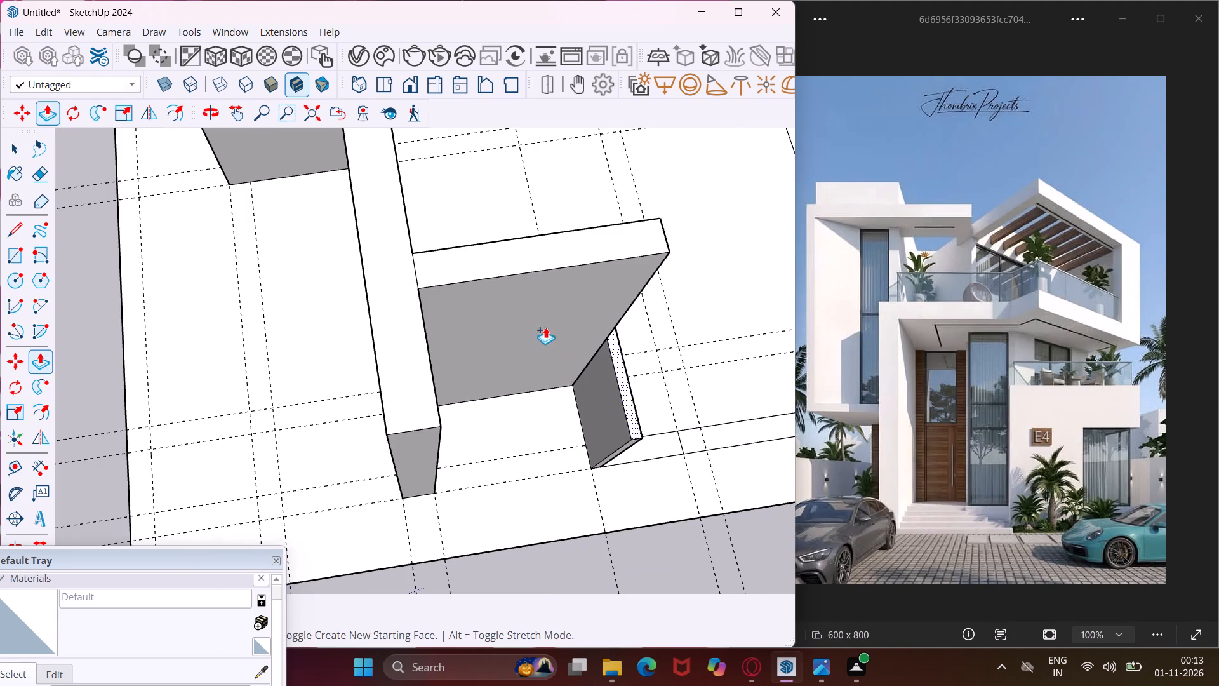
left_click(521, 271)
Push/Pull the short front strip beside the thin end wall up to that wall's top.
scroll(448, 348, "down", 4)
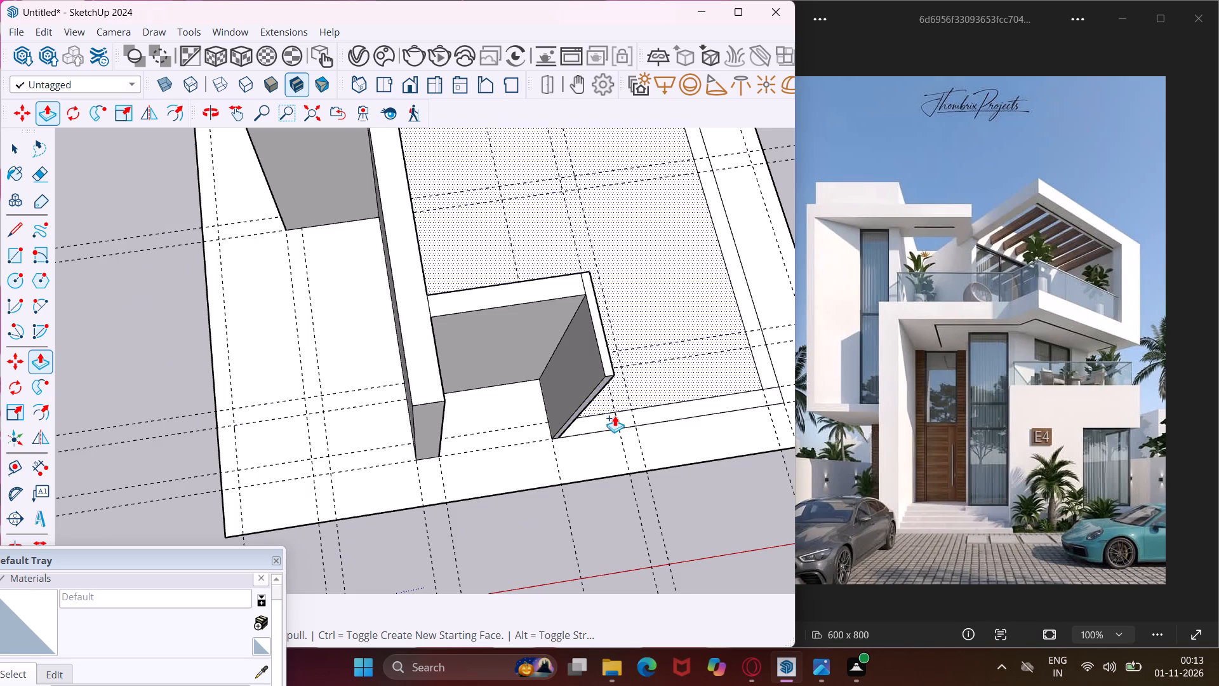
scroll(615, 415, "up", 6)
left_click(615, 417)
scroll(599, 395, "down", 4)
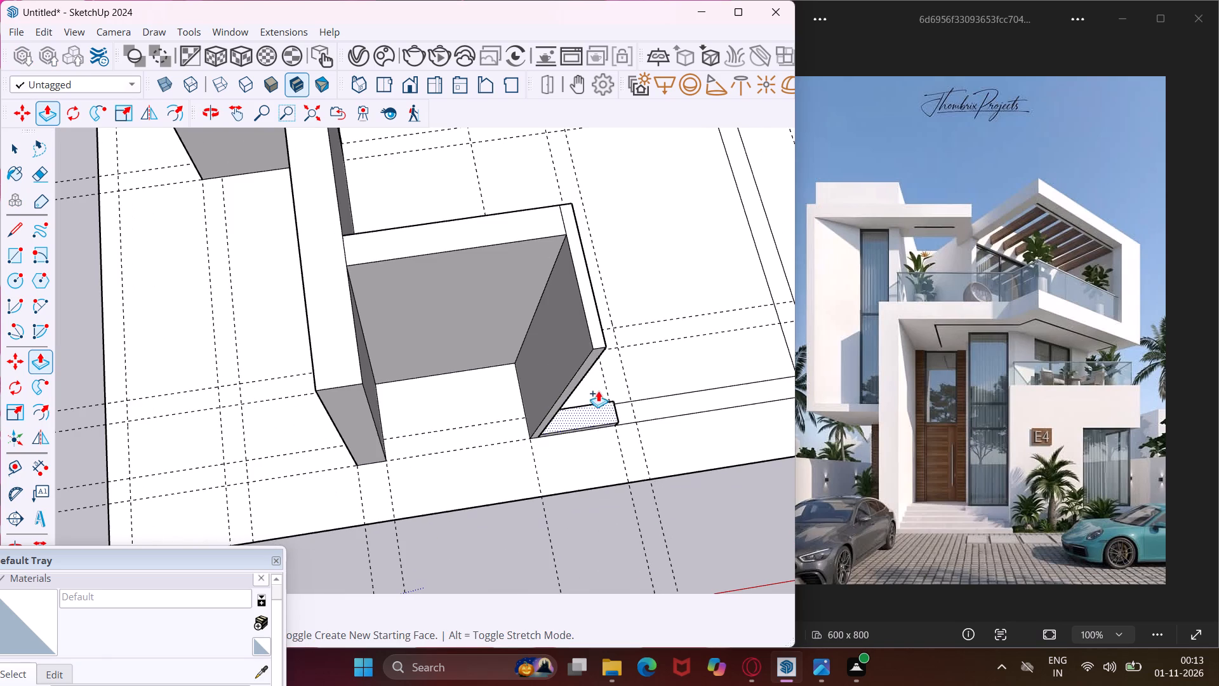
left_click(591, 319)
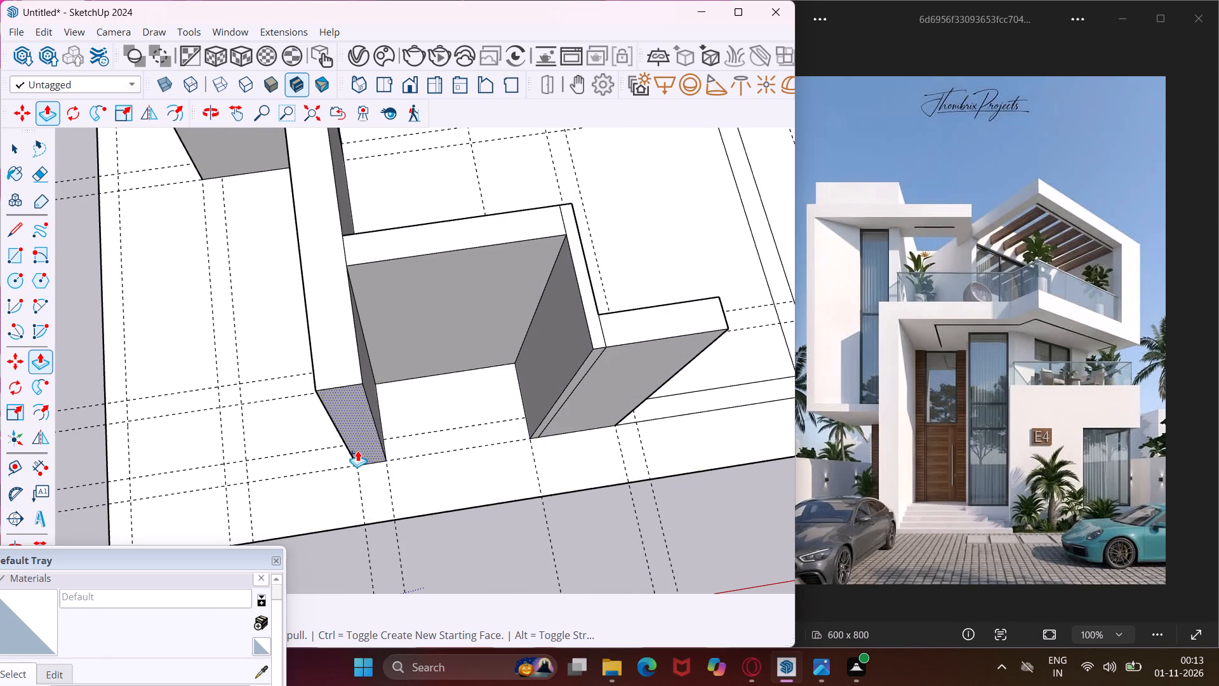
Push/Pull the remaining front strip, running to the footprint's corner, up to the top of the adjoining short front wall.
scroll(348, 450, "down", 5)
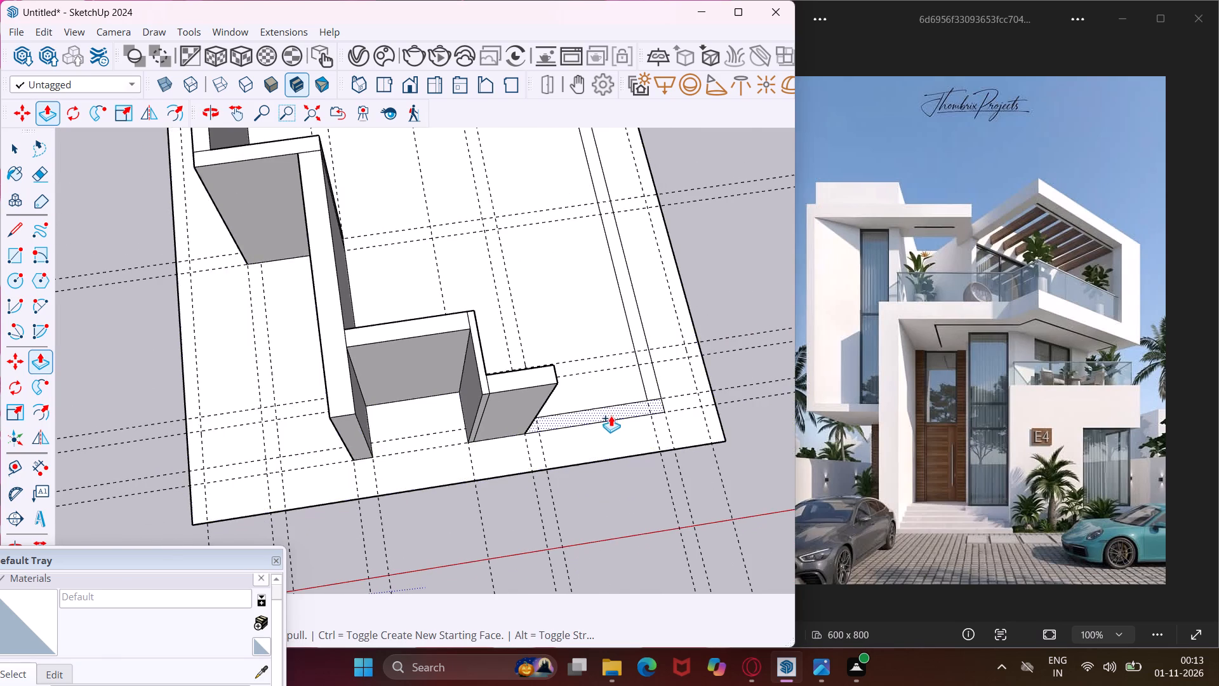
scroll(611, 412, "up", 3)
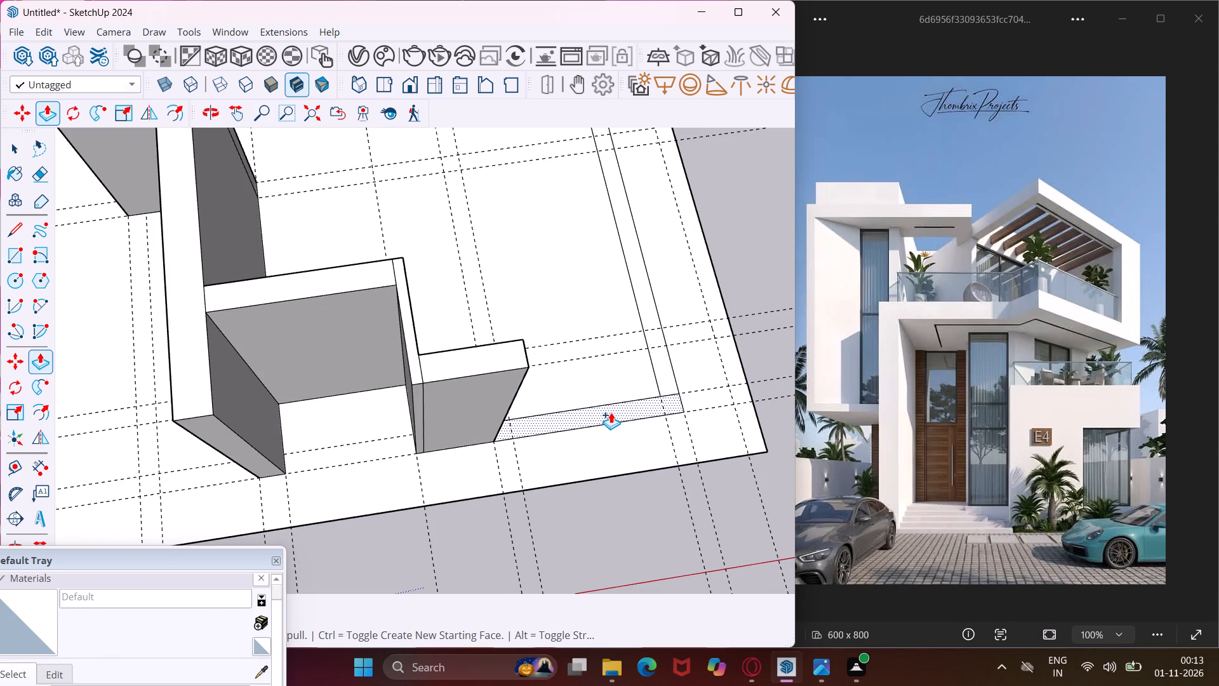
left_click(611, 412)
left_click(514, 363)
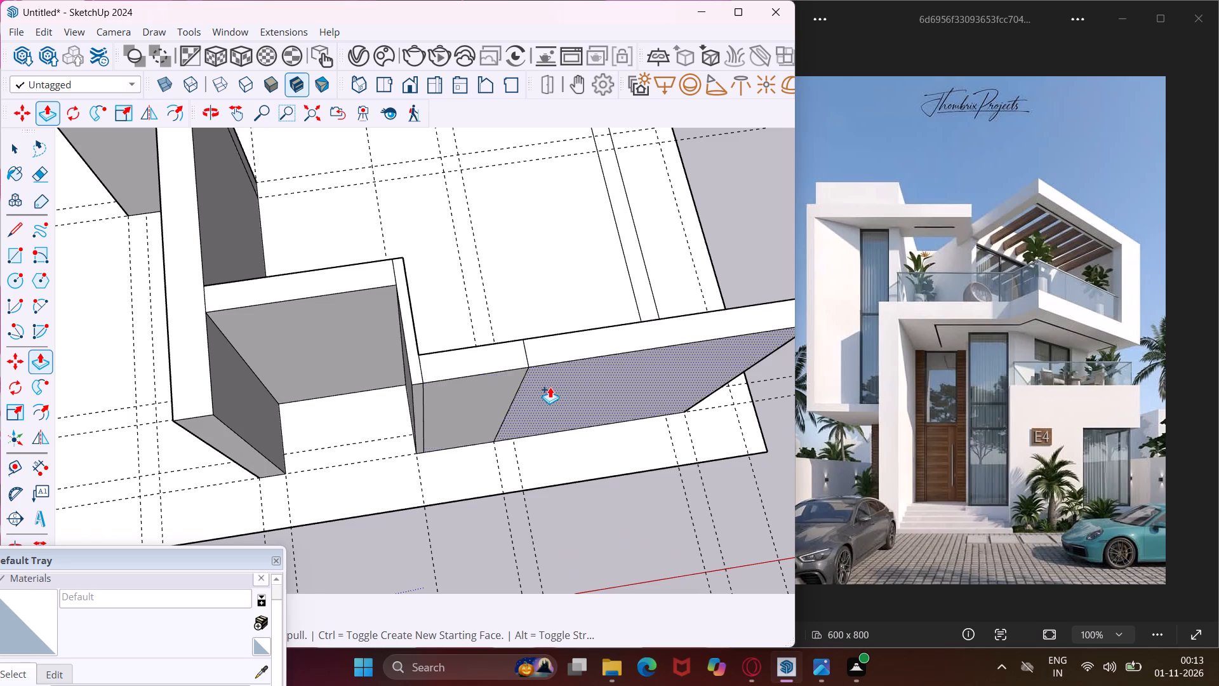
Push/Pull the long side strip running back from the front wall's outer corner up to the front wall's top.
middle_click_drag(538, 387, 182, 366)
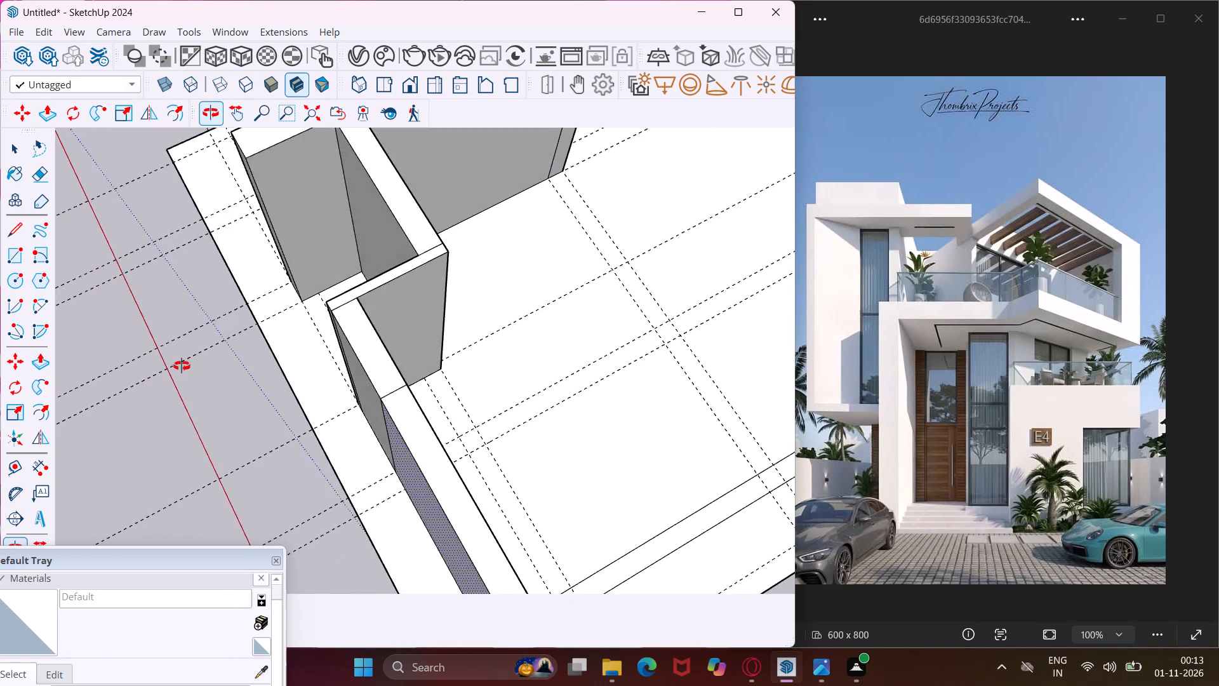
middle_click_drag(182, 366, 188, 305)
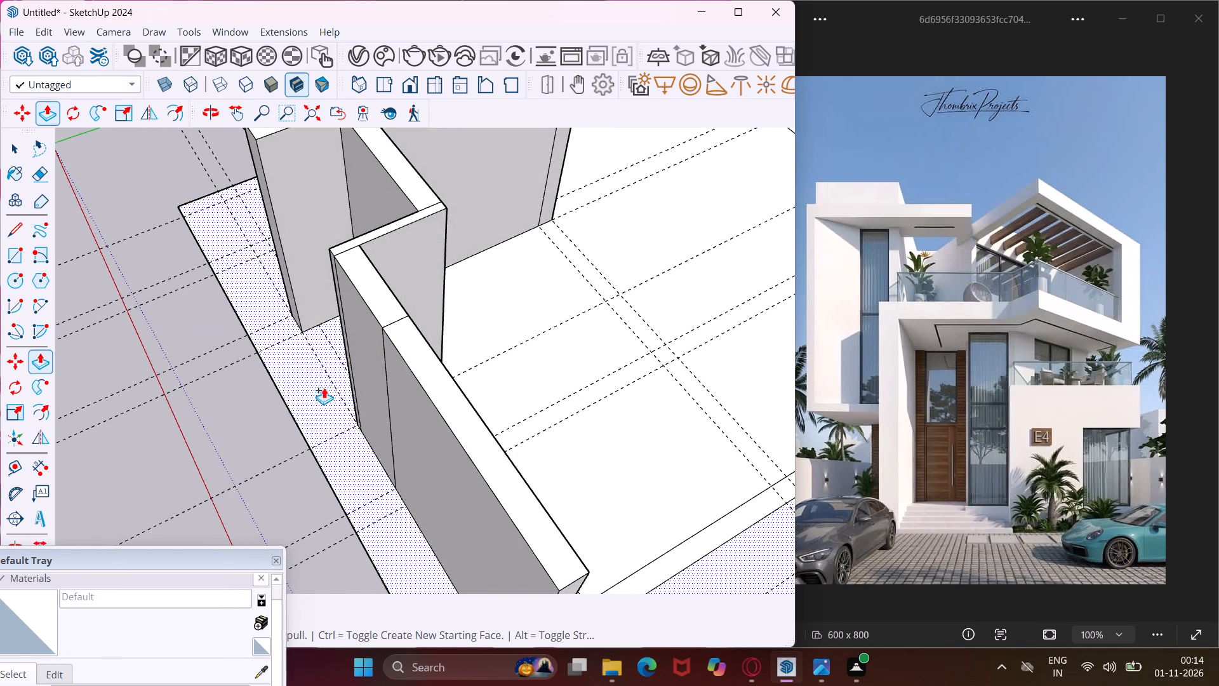
scroll(343, 399, "down", 5)
scroll(465, 542, "up", 3)
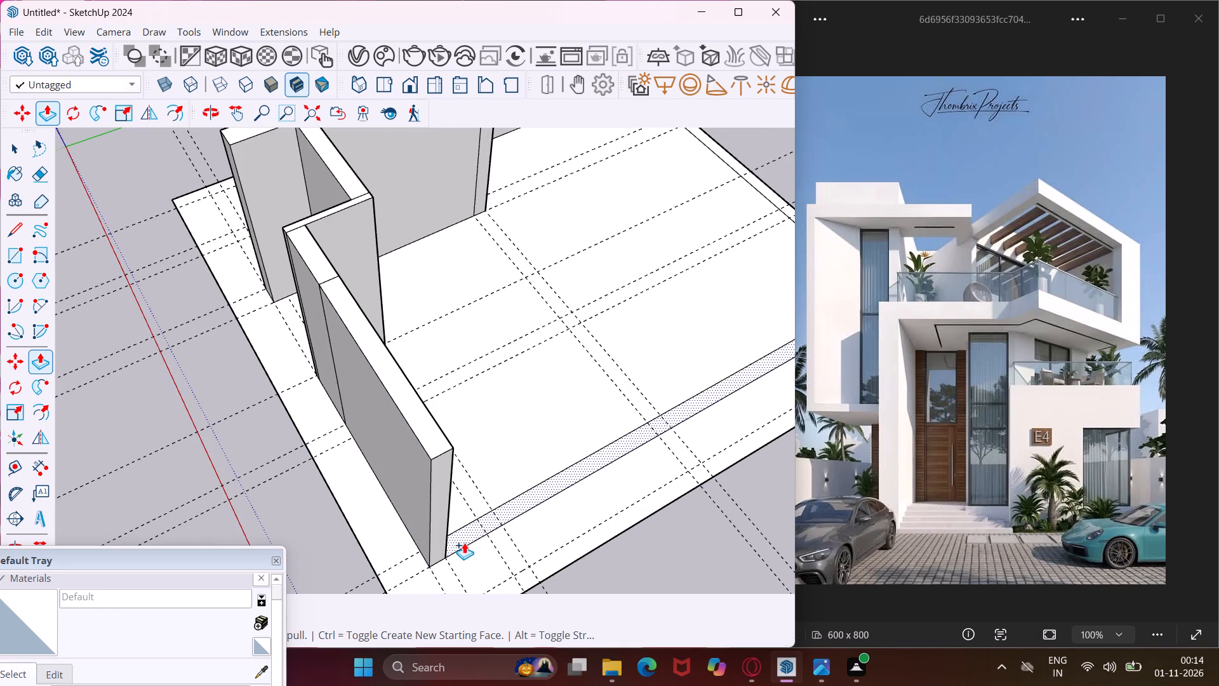
left_click(464, 542)
left_click(421, 438)
Push/Pull the last flat strip, along the rear between the two side walls, up to the long side wall's top.
scroll(323, 457, "down", 9)
scroll(562, 349, "up", 3)
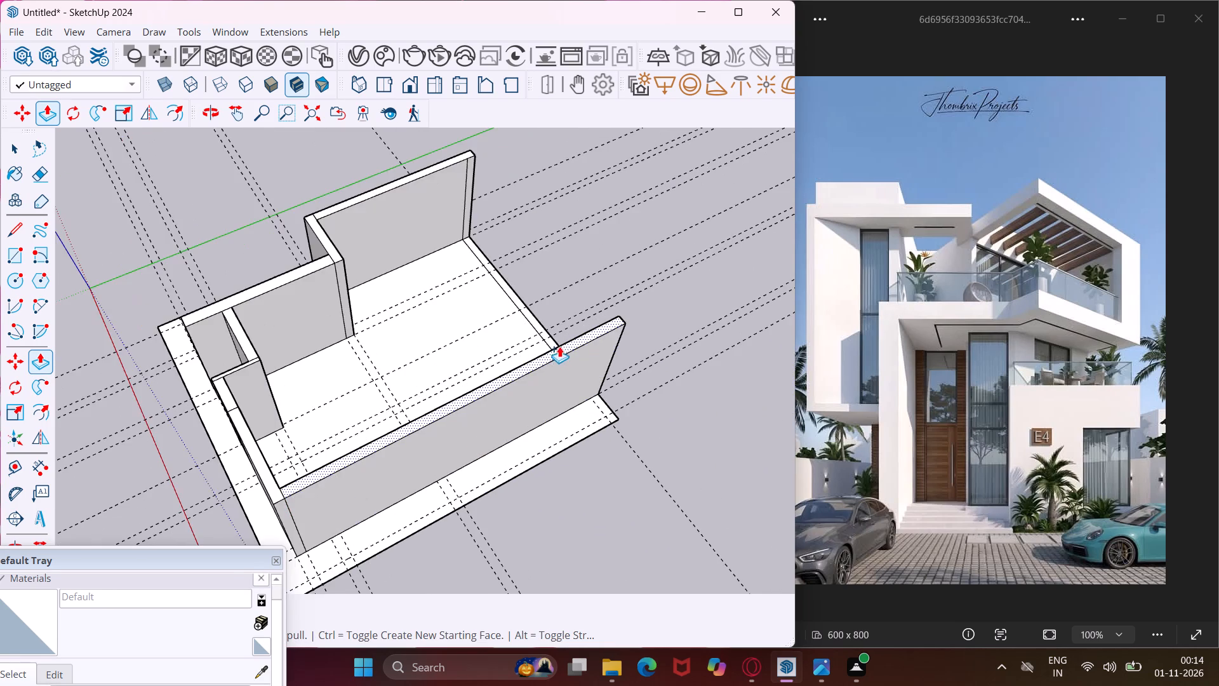
scroll(554, 339, "up", 6)
left_click(554, 344)
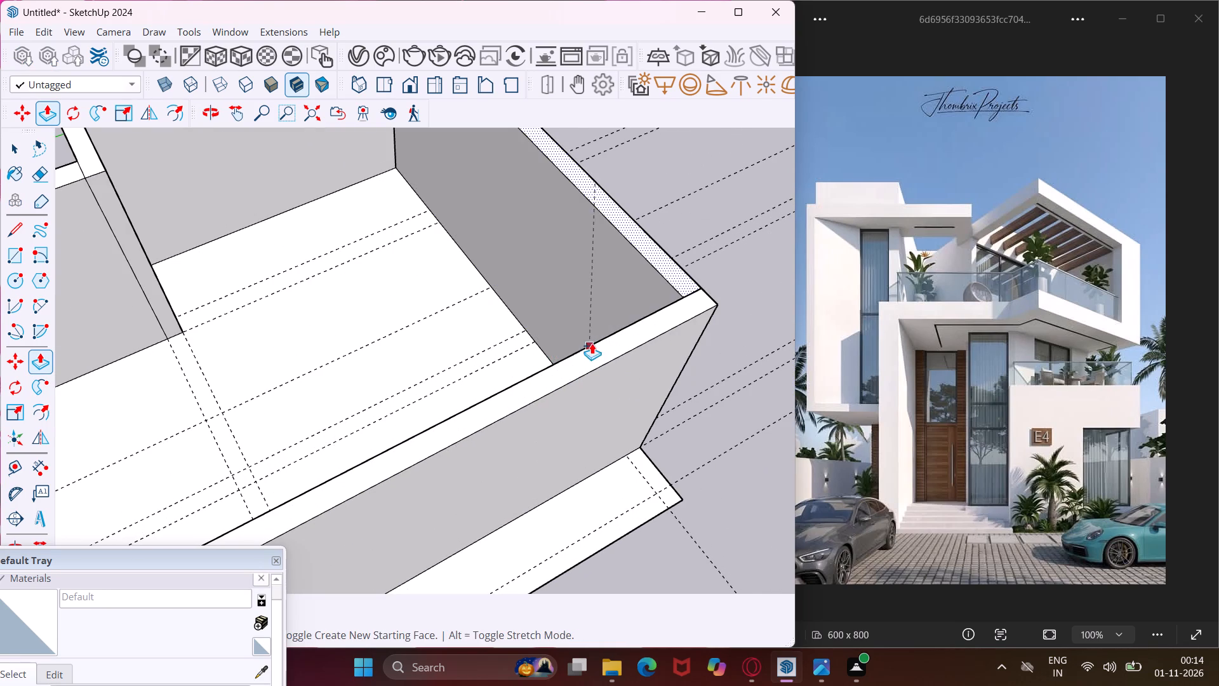
left_click(604, 342)
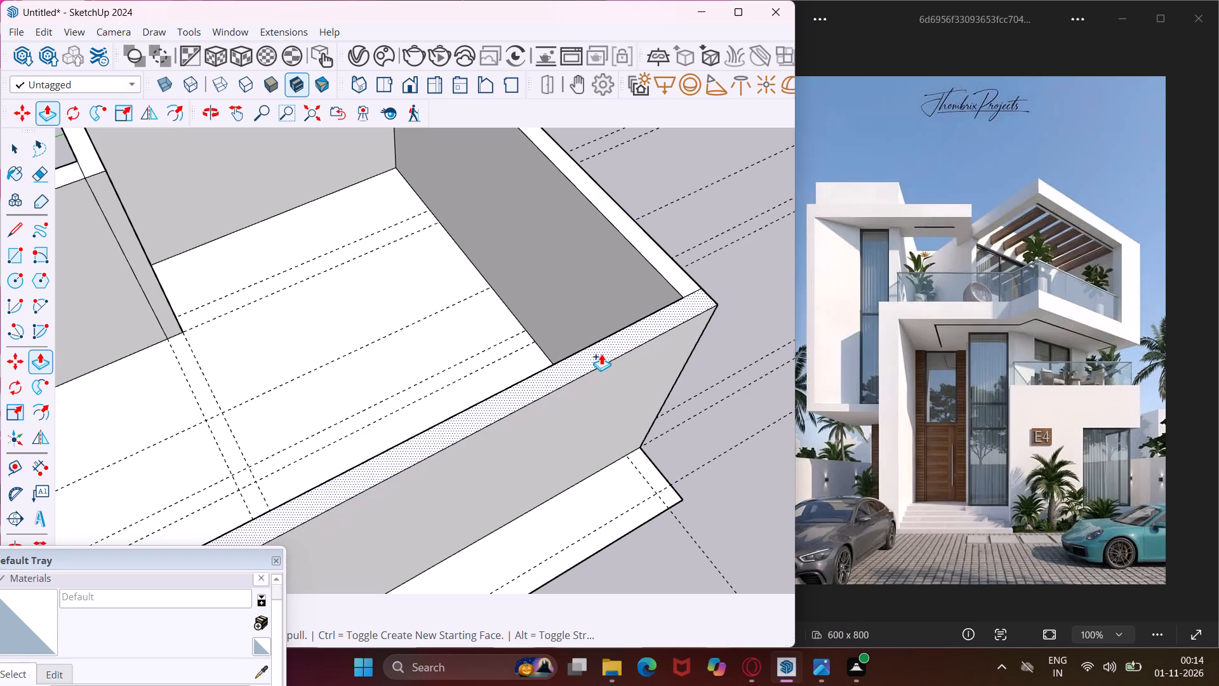
key("Escape")
key("space")
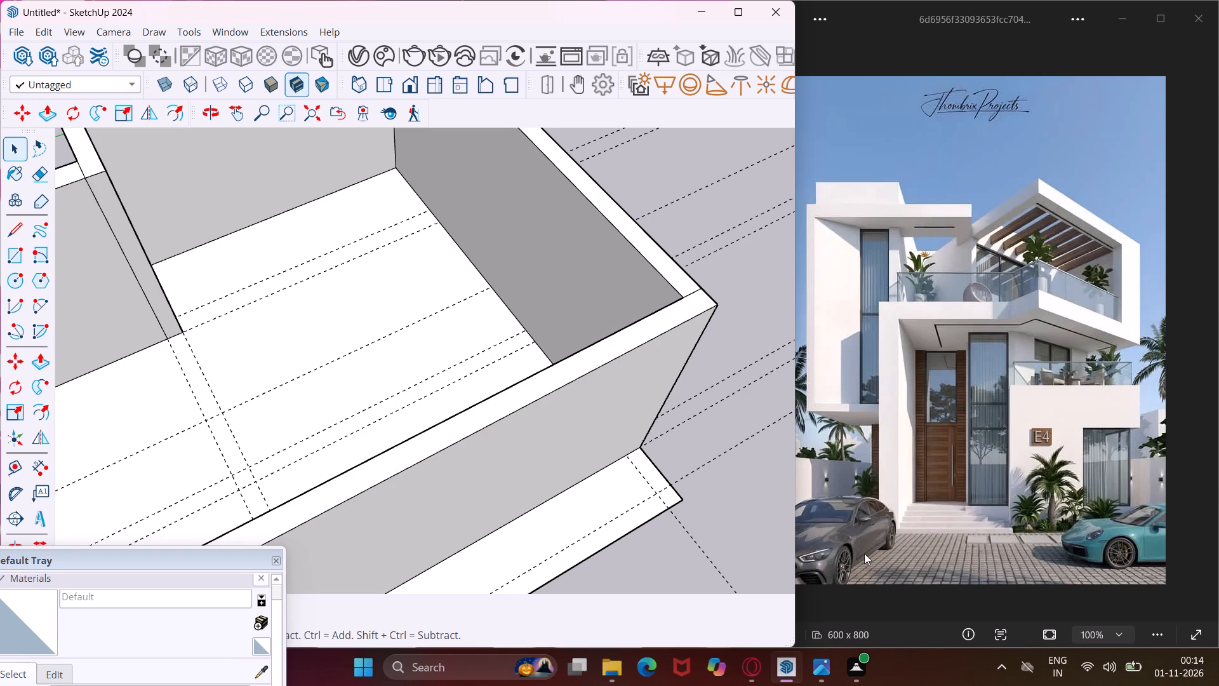
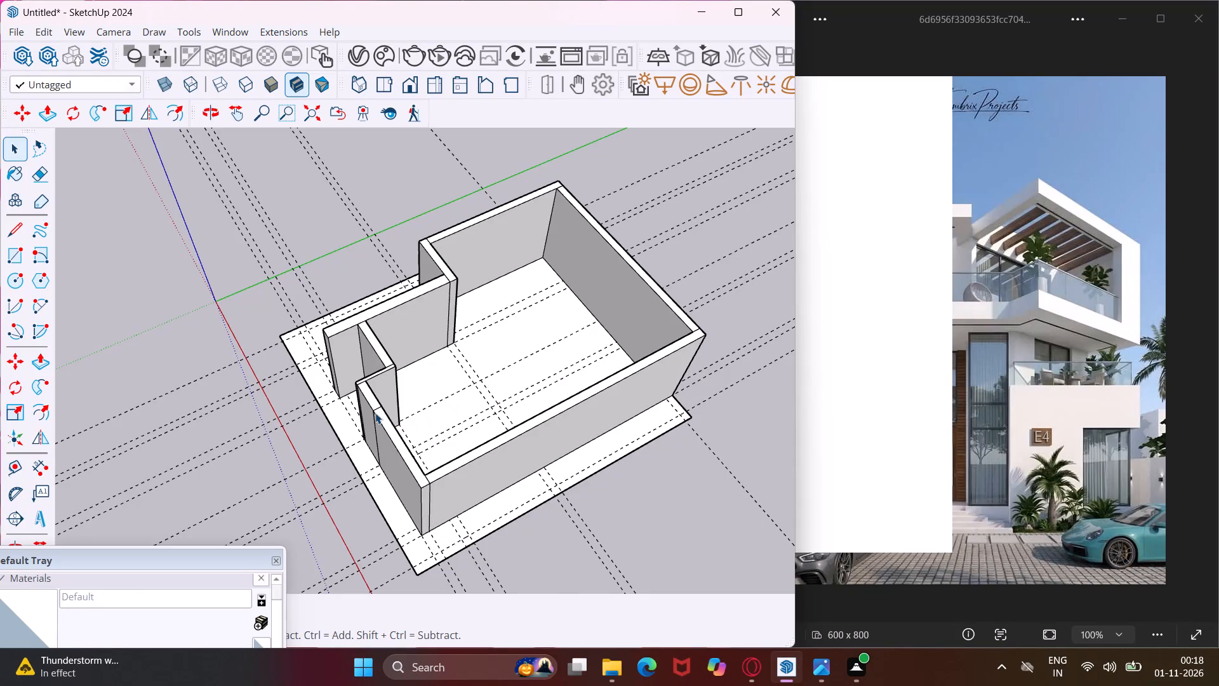
Examine the raised ground-floor walls from several angles and compare their front layout with the reference house image.
middle_click_drag(375, 413, 639, 322)
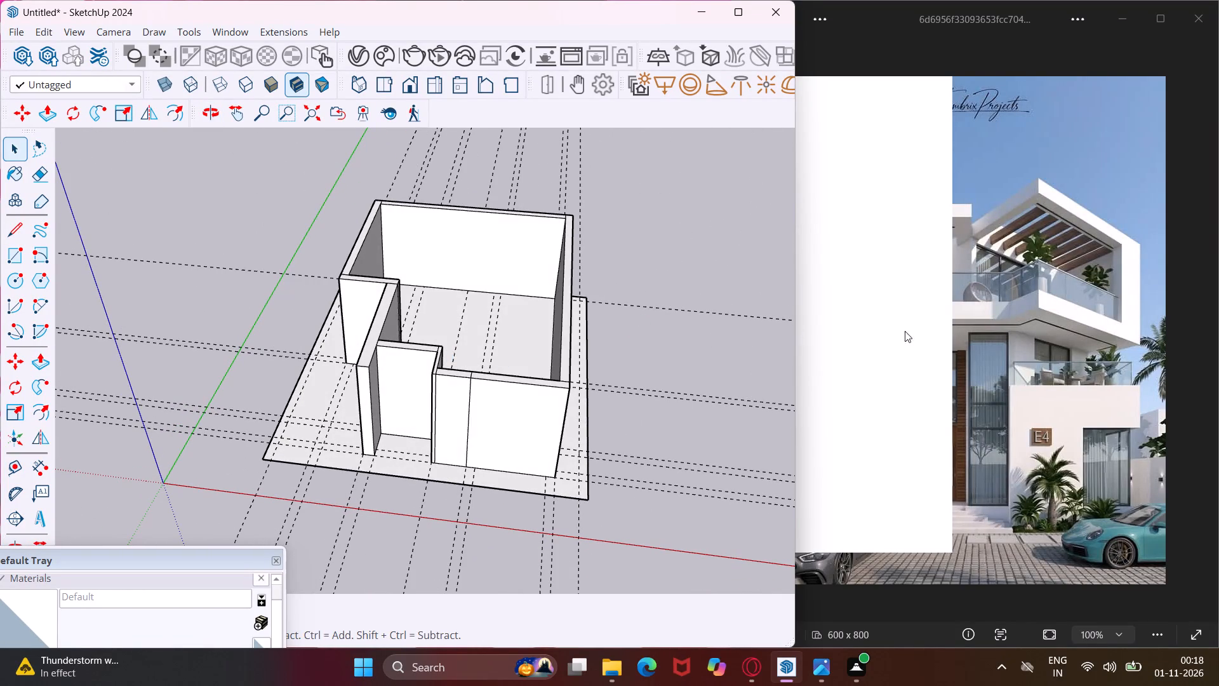
left_click(985, 318)
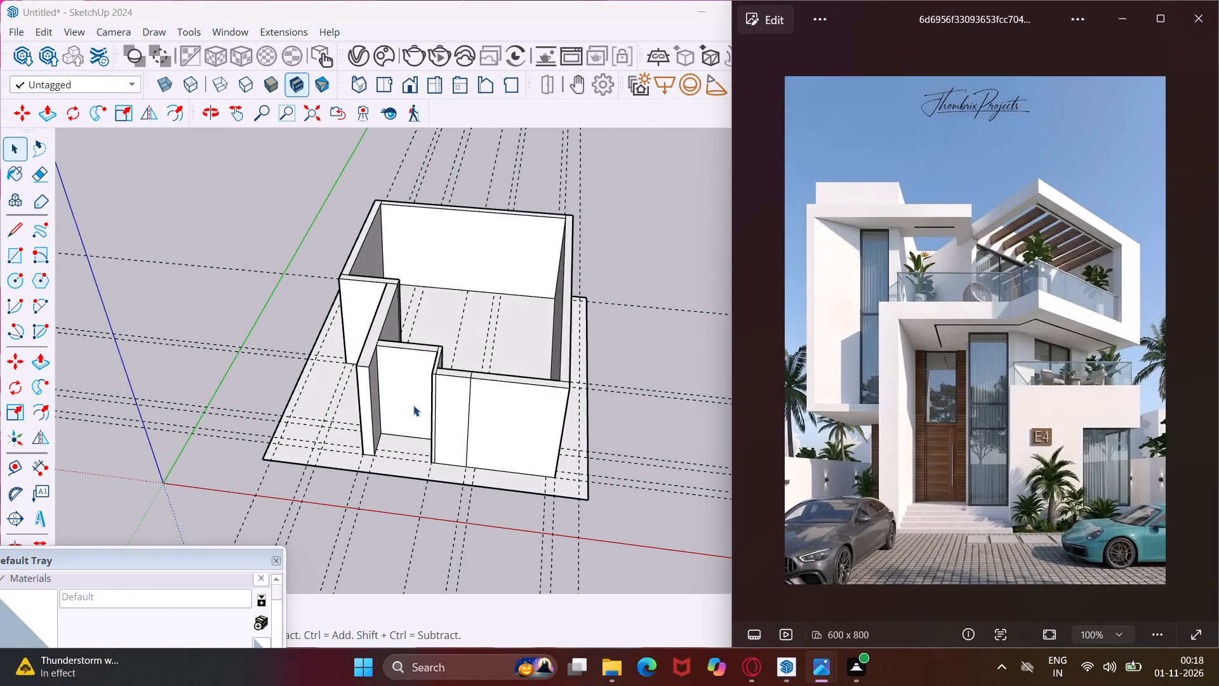
scroll(389, 384, "up", 4)
middle_click_drag(392, 380, 418, 351)
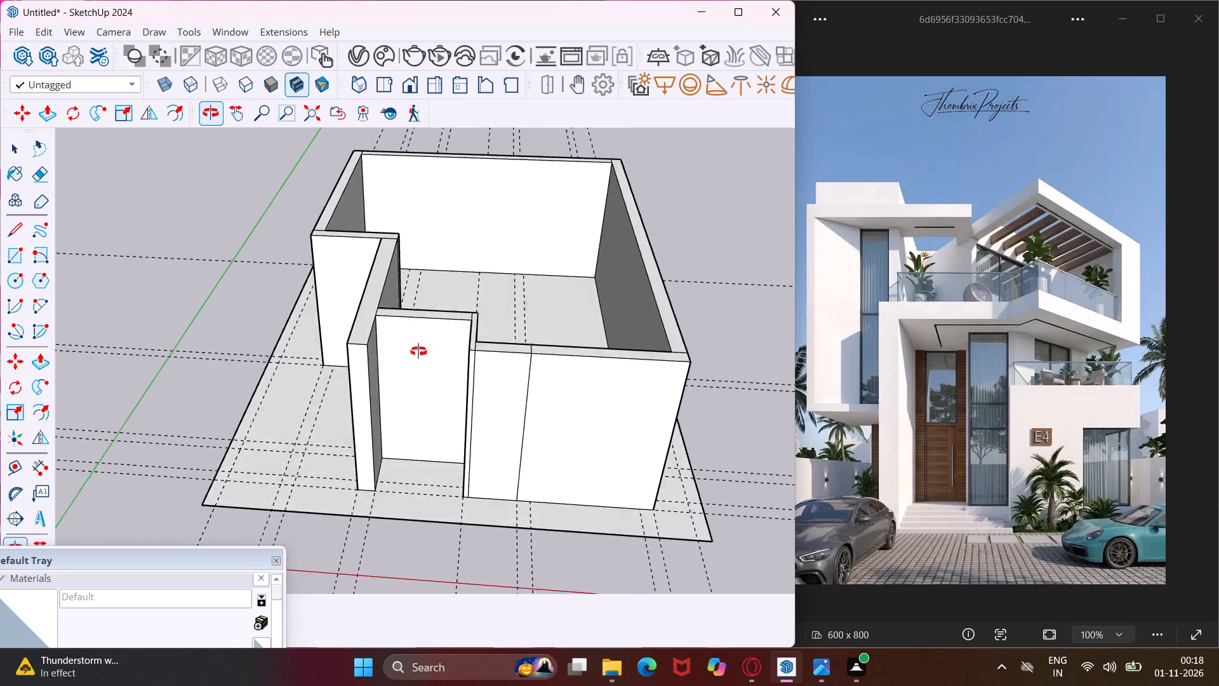
middle_click_drag(418, 351, 440, 321)
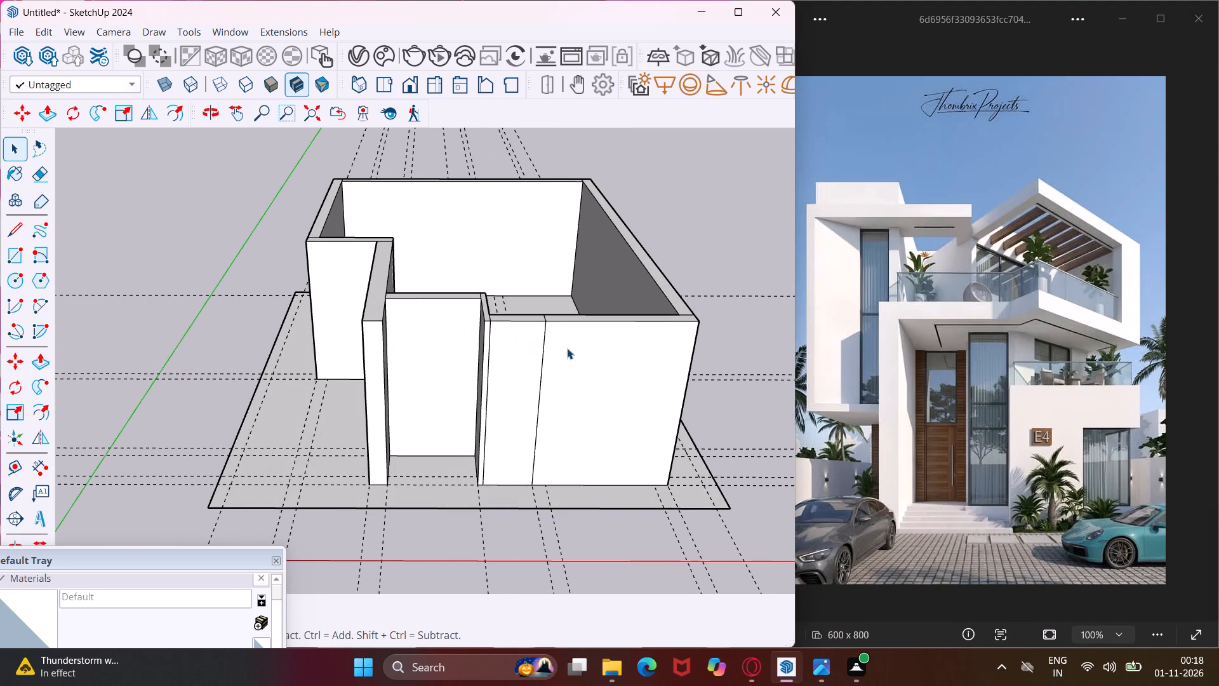
scroll(625, 353, "up", 2)
middle_click_drag(625, 353, 410, 432)
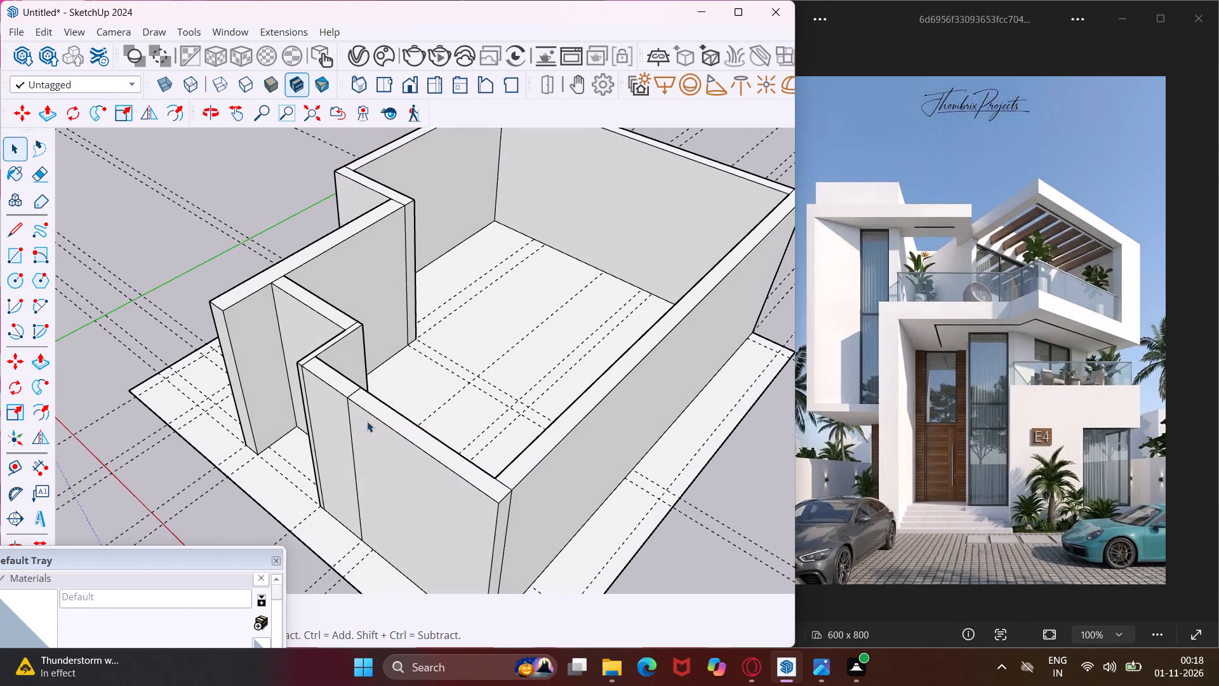
scroll(334, 412, "down", 4)
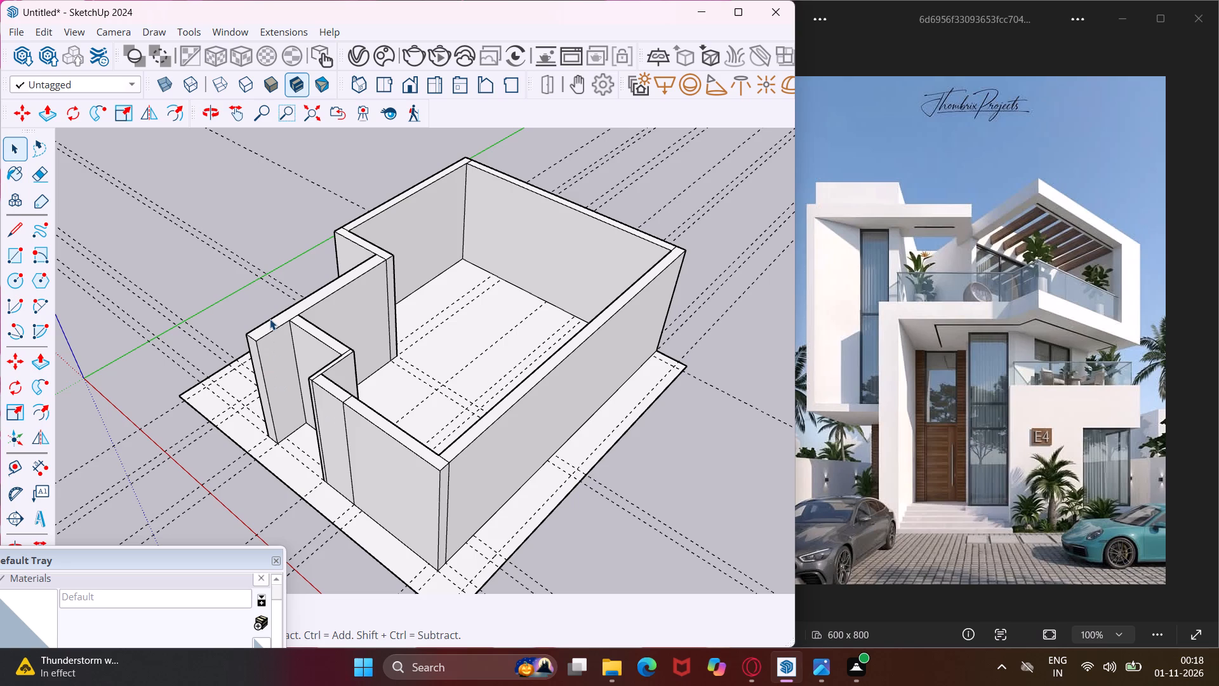
scroll(270, 318, "up", 2)
middle_click_drag(270, 318, 401, 325)
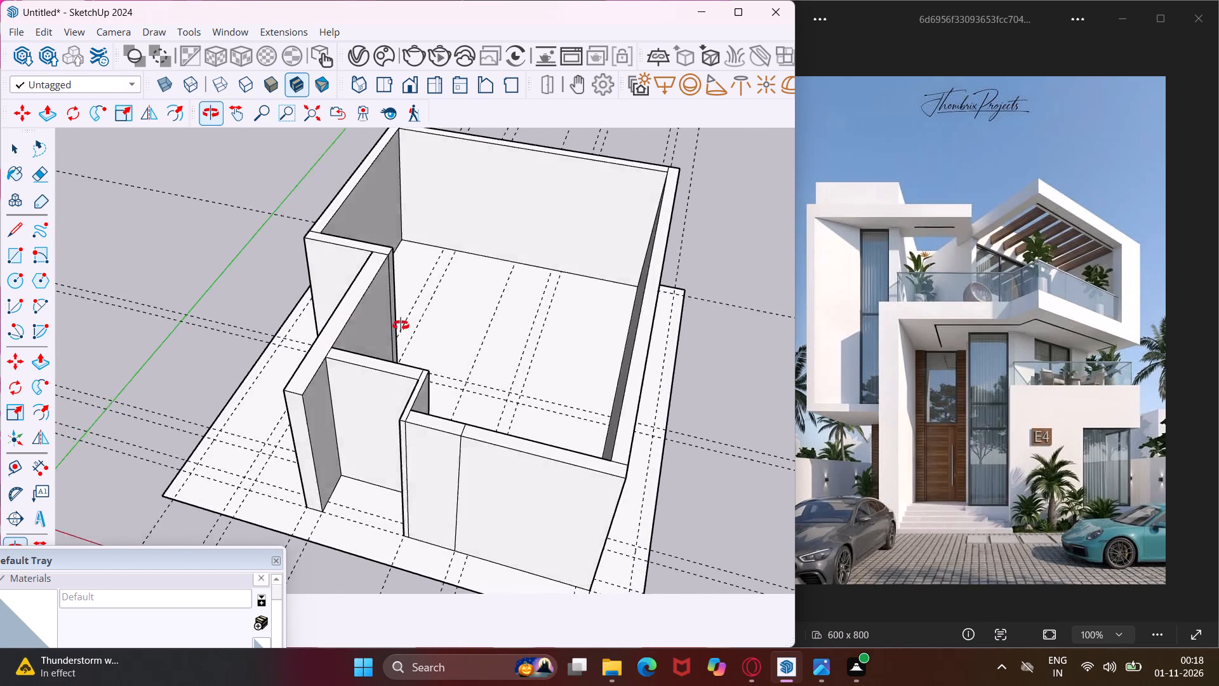
middle_click_drag(401, 325, 442, 325)
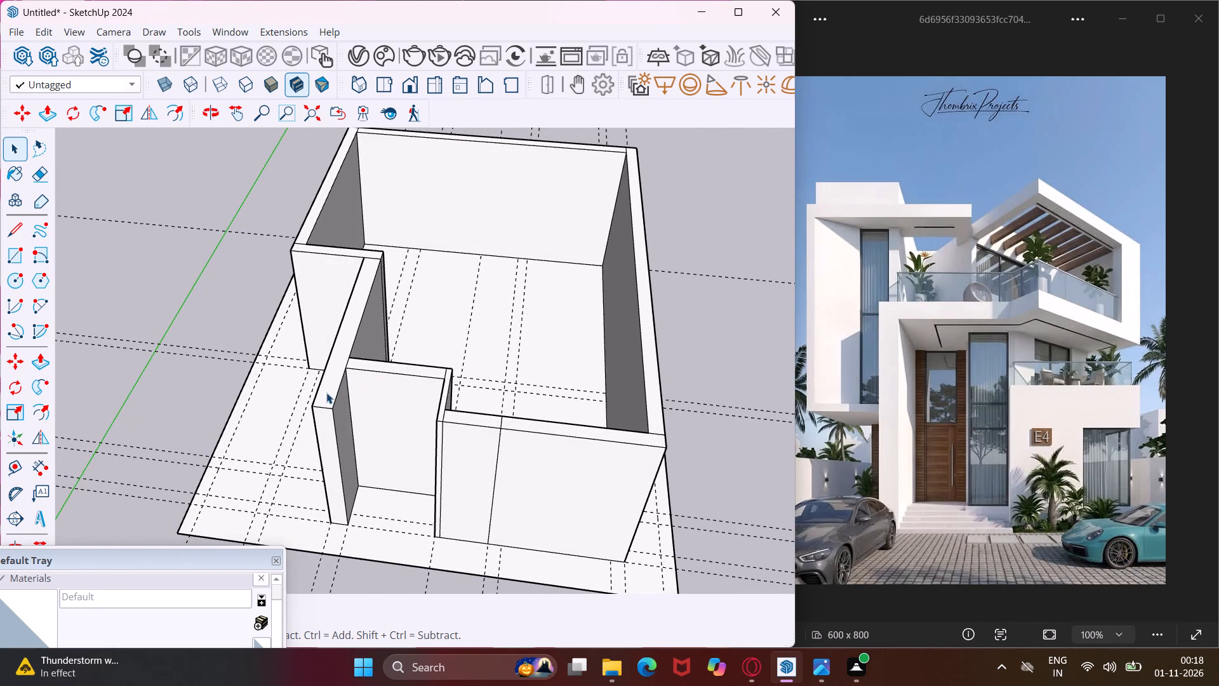
middle_click_drag(326, 393, 461, 356)
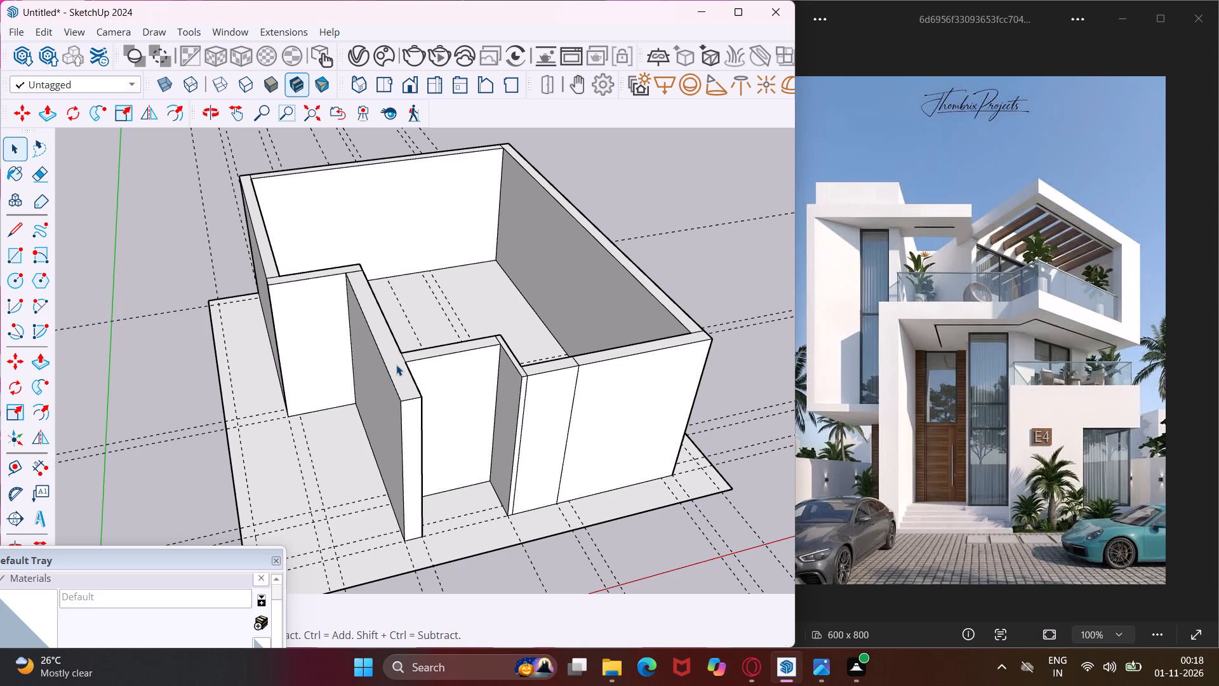
middle_click_drag(389, 368, 196, 393)
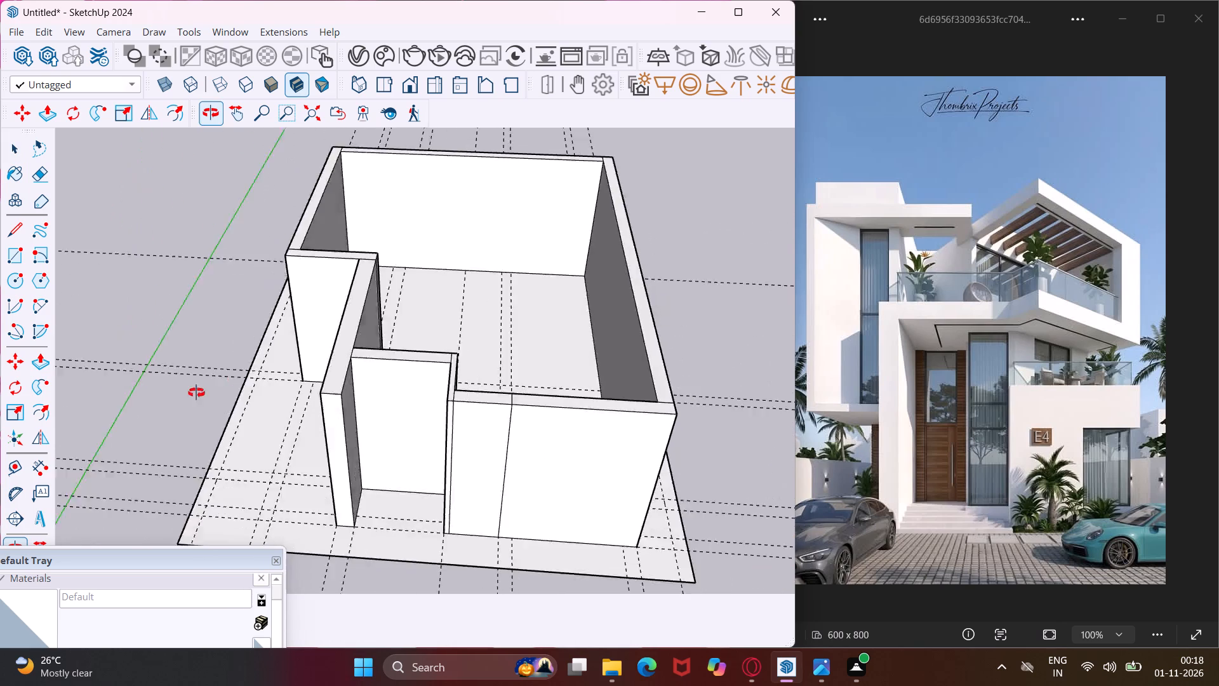
middle_click_drag(196, 393, 156, 396)
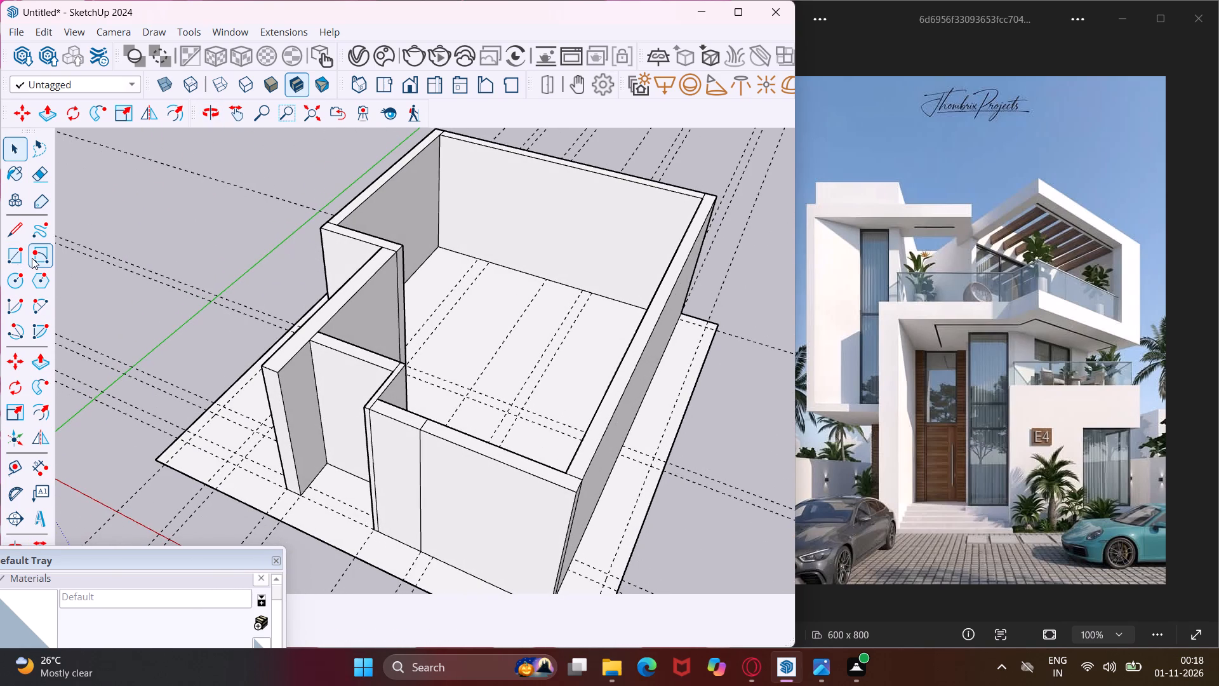
Draw a 1' high upright Rotated Rectangle along the full outer top edge of the rear wall.
left_click(32, 258)
scroll(401, 231, "down", 5)
middle_click_drag(444, 271, 240, 285)
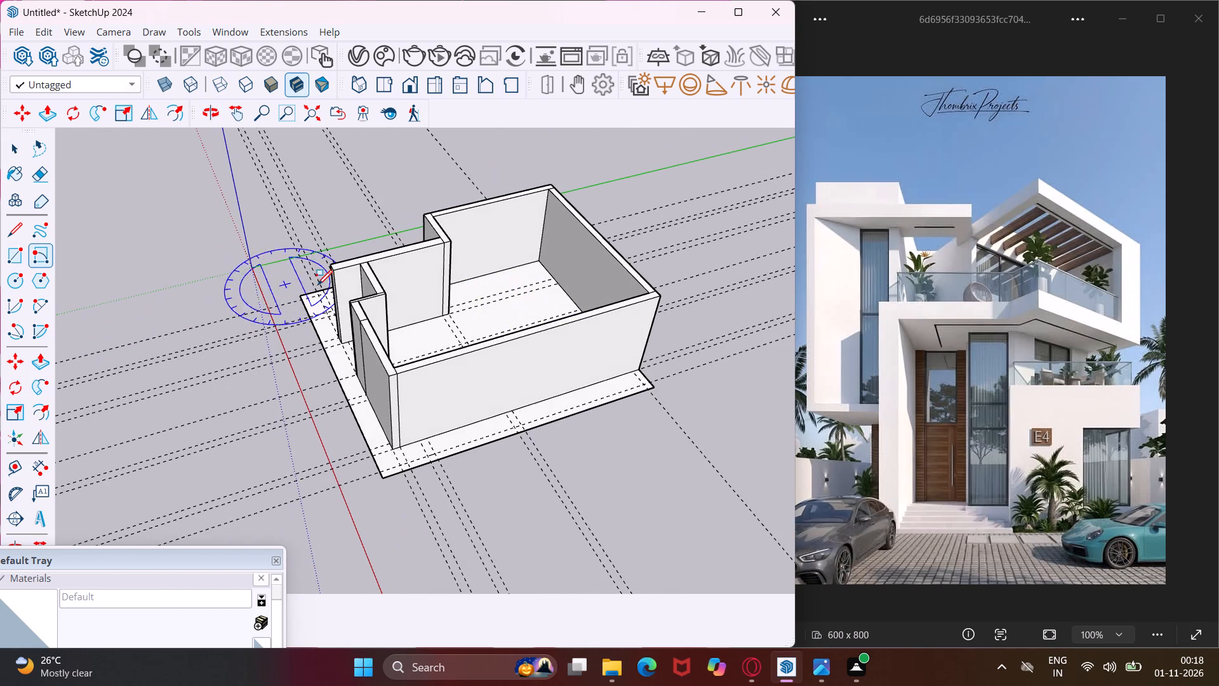
scroll(533, 195, "up", 3)
left_click(557, 178)
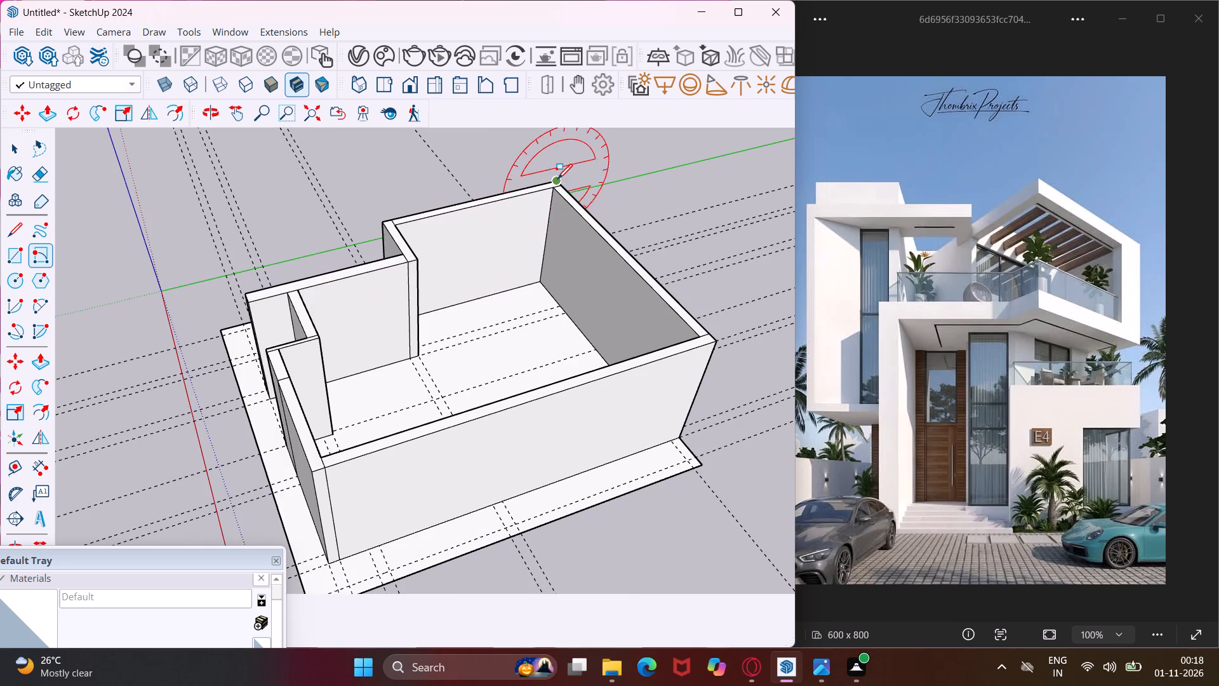
left_click(715, 342)
middle_click_drag(715, 339, 615, 193)
middle_click_drag(706, 318, 692, 278)
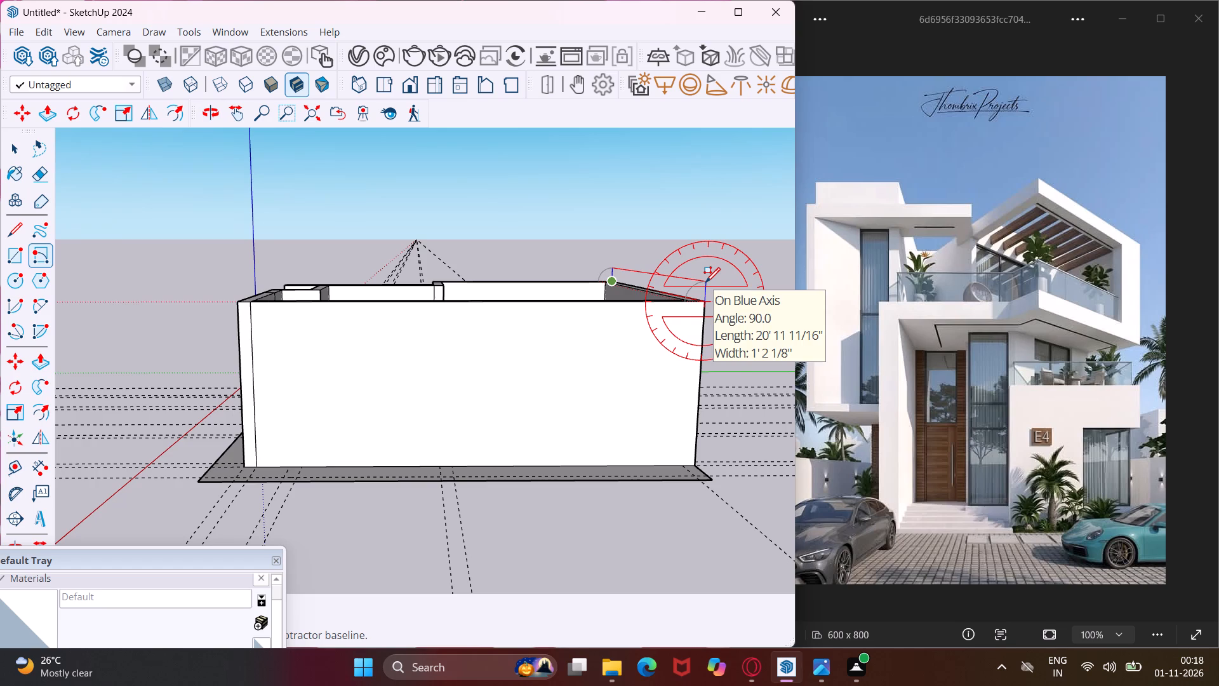
type("1'")
key("Return")
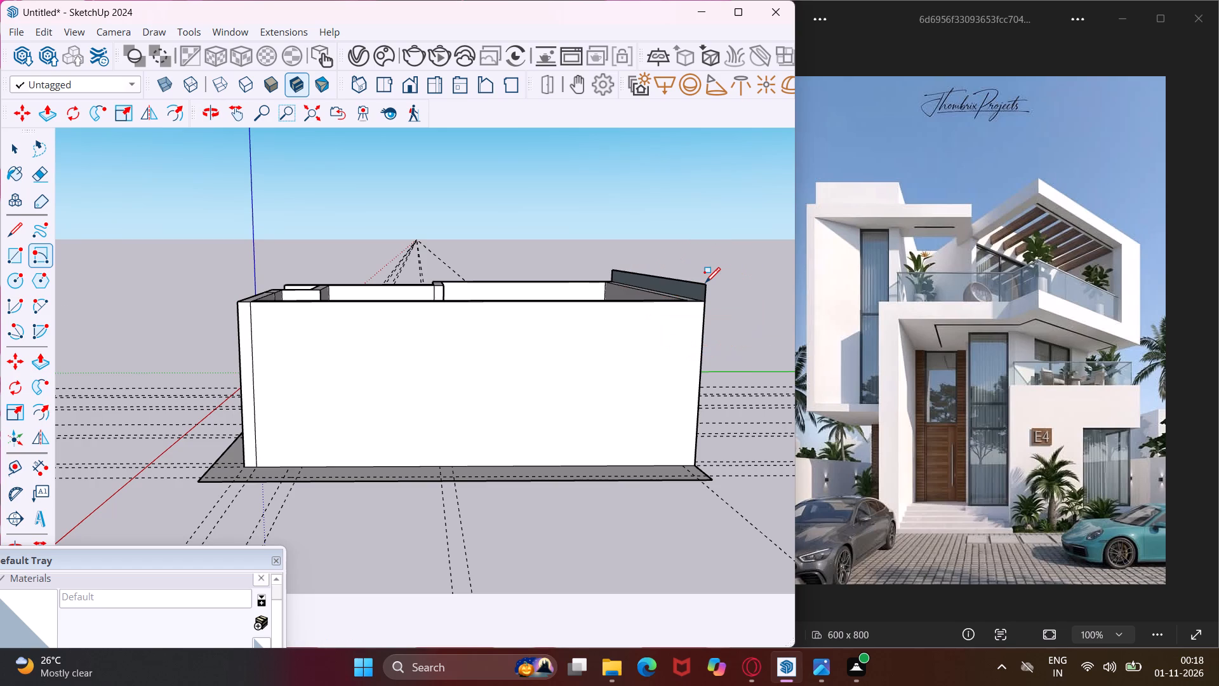
key("Escape")
key("space")
Push/Pull the upright strip on the rear wall across the building to the front wall's outer face, forming the roof slab.
middle_click_drag(705, 282, 770, 345)
scroll(725, 312, "up", 3)
left_click(710, 311)
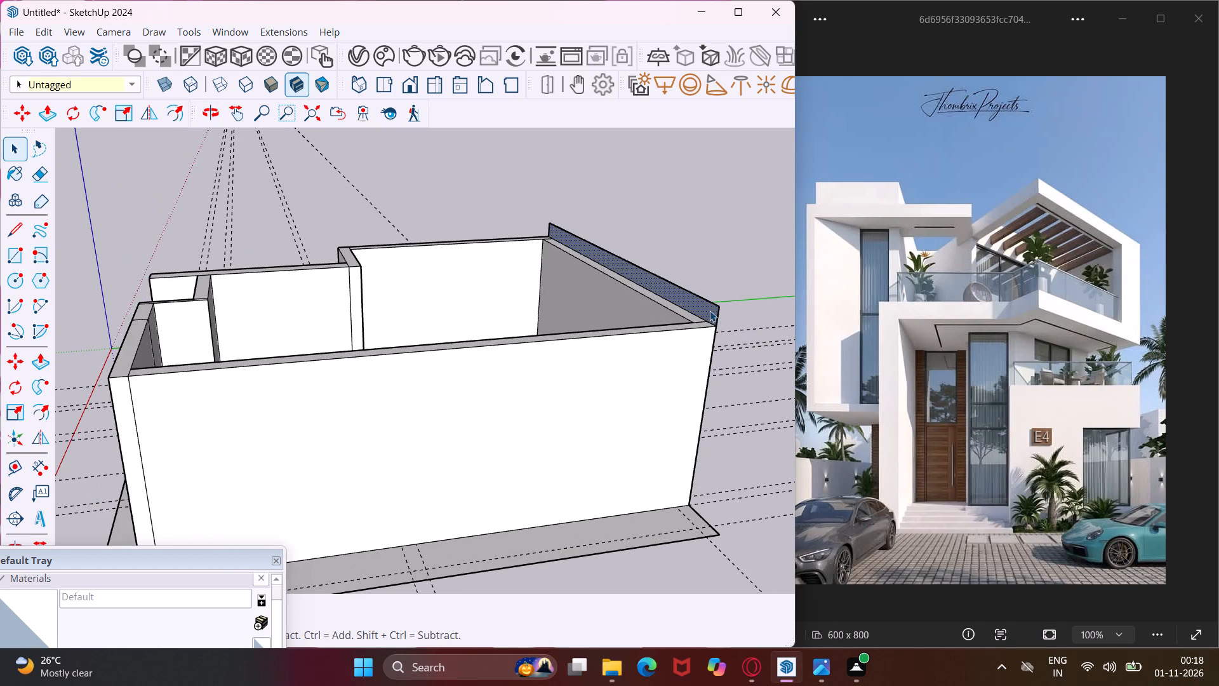
key("l")
key("Escape")
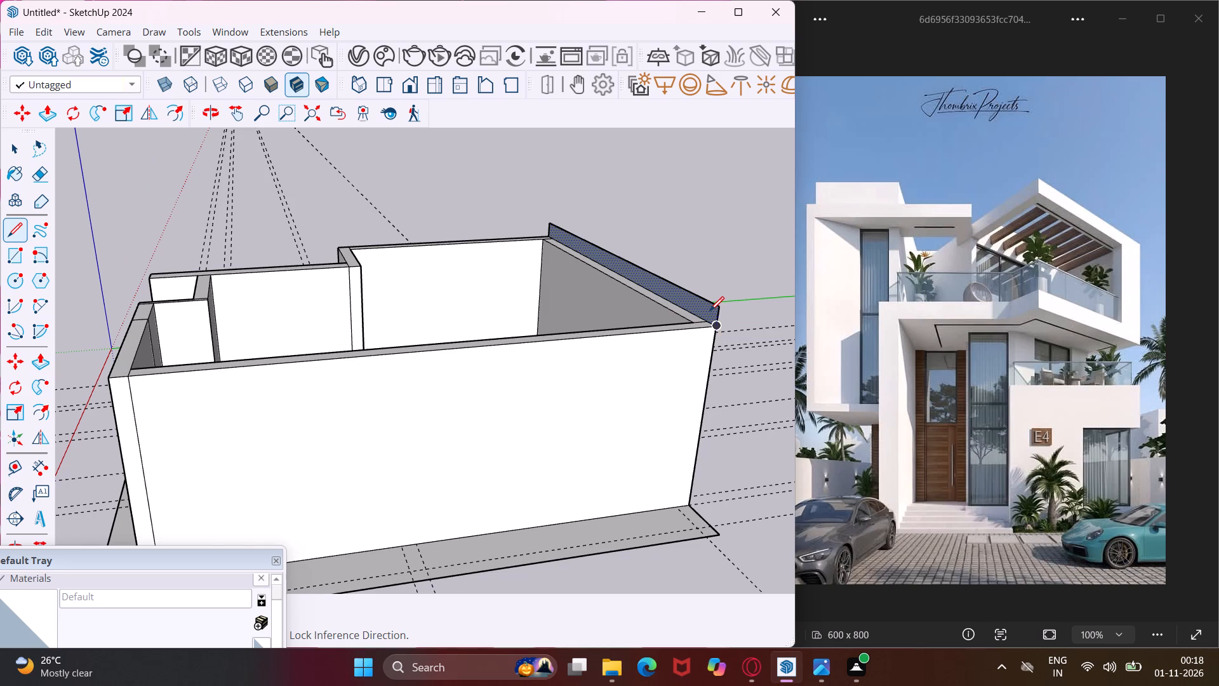
key("space")
key("p")
left_click(710, 311)
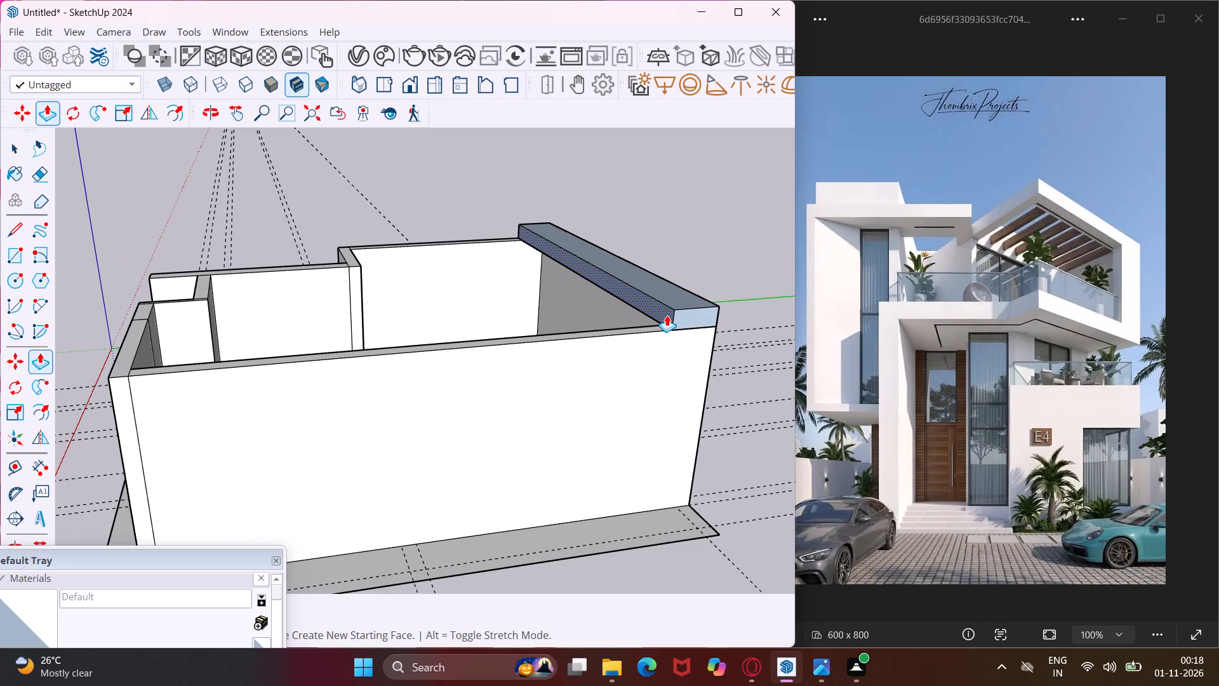
scroll(665, 315, "down", 5)
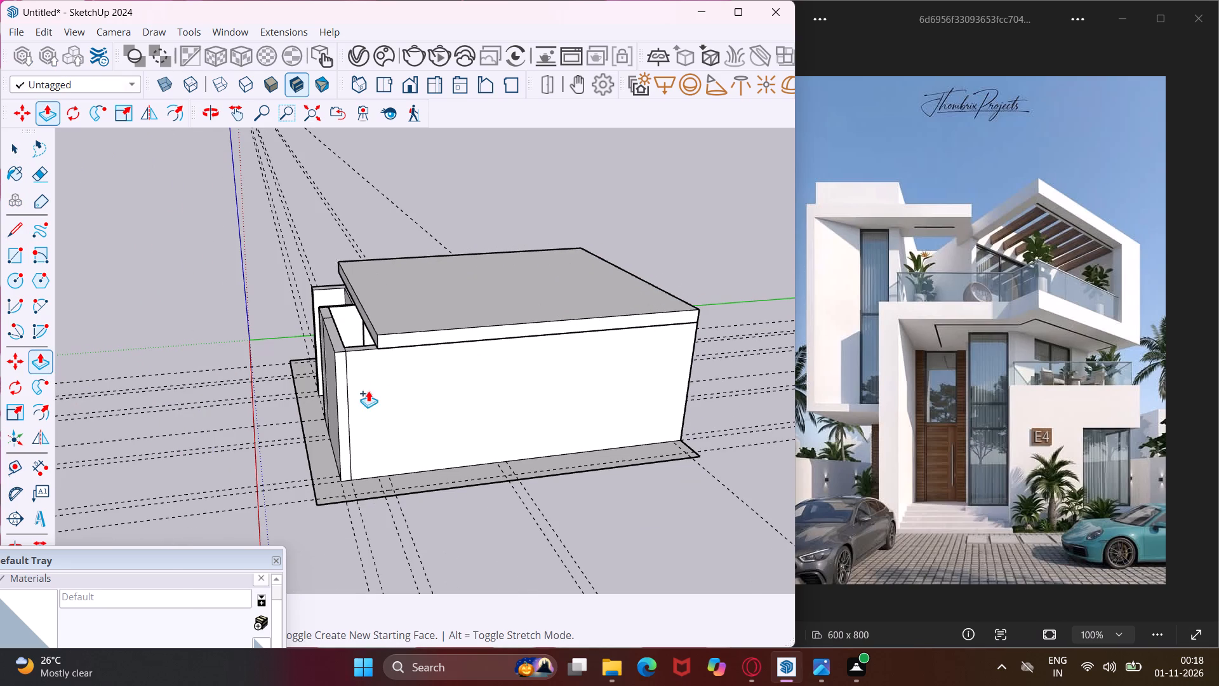
left_click(340, 405)
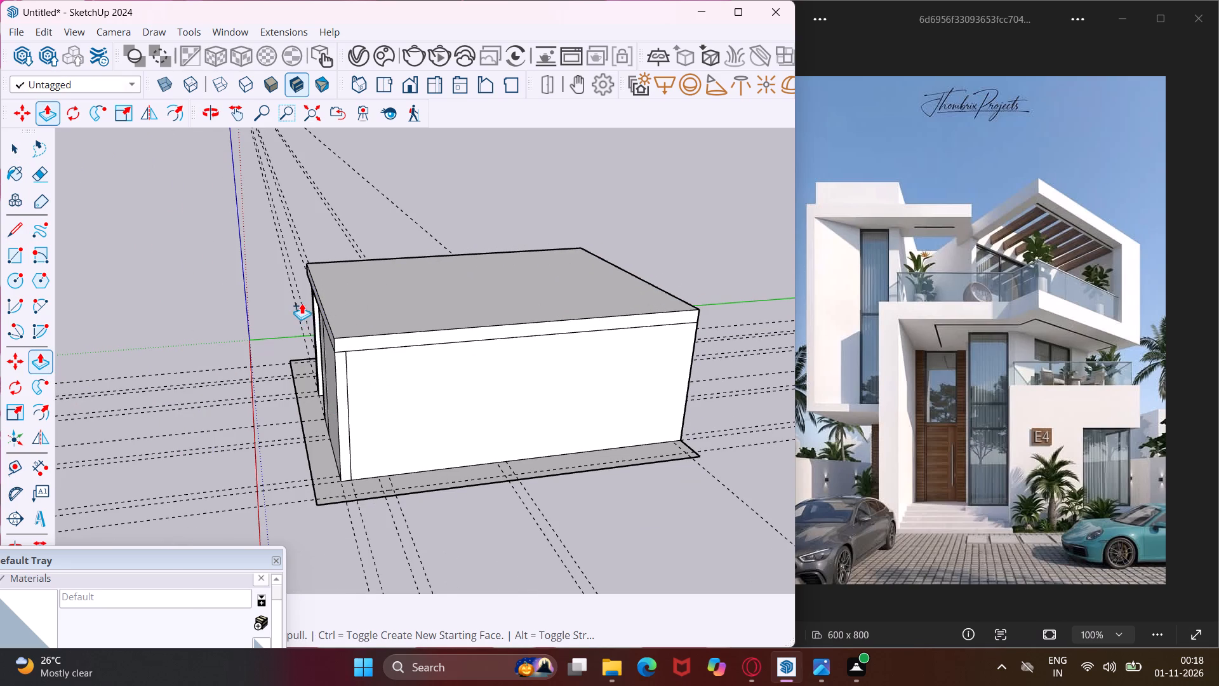
middle_click_drag(302, 303, 636, 345)
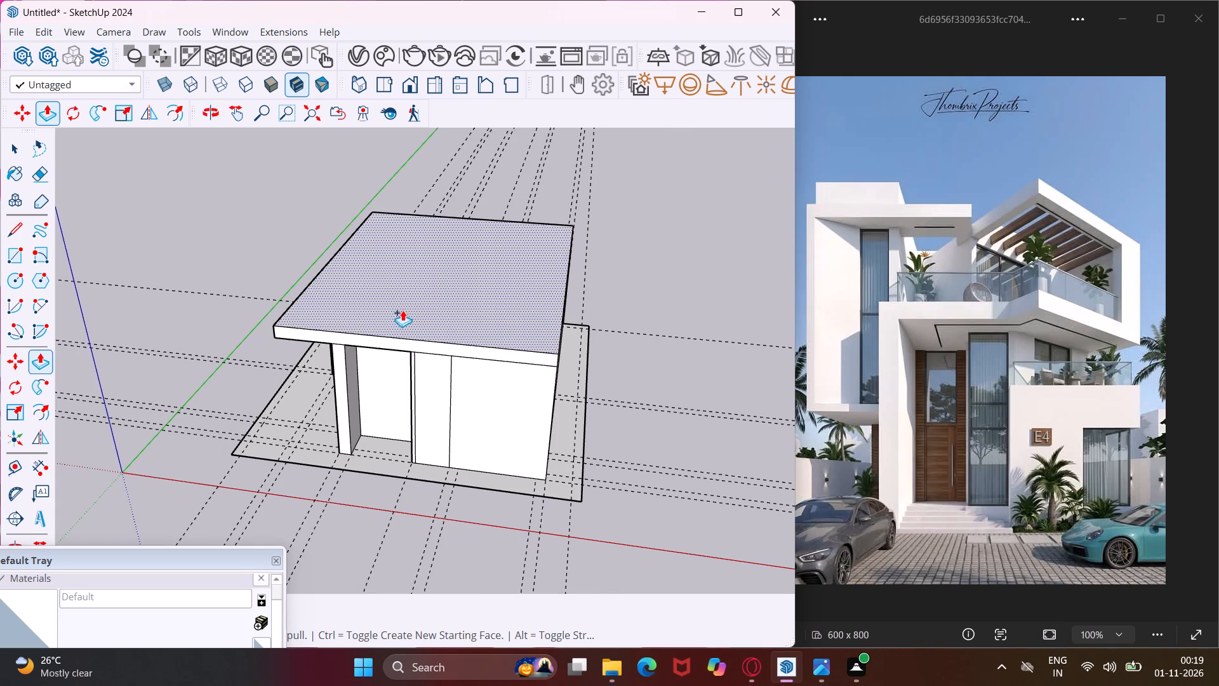
key("Escape")
key("space")
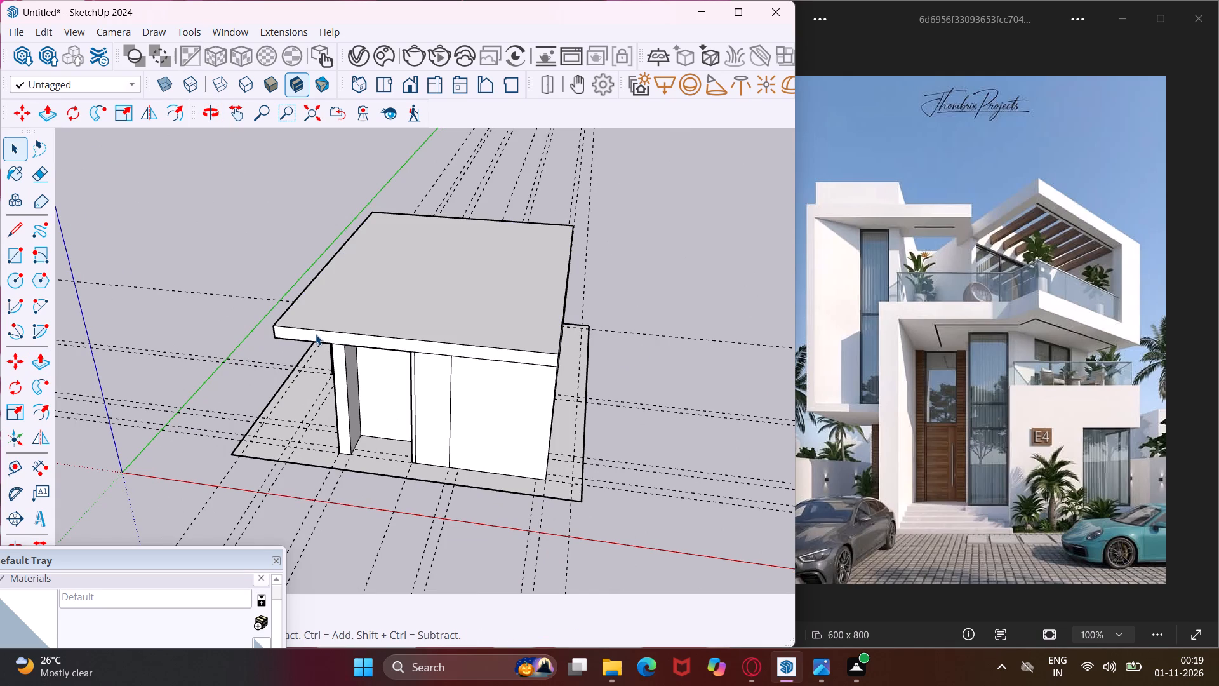
Draw a vertical line across the slab's front edge face, from the top of the front wall's seam to the slab's top edge.
middle_click_drag(316, 334, 526, 292)
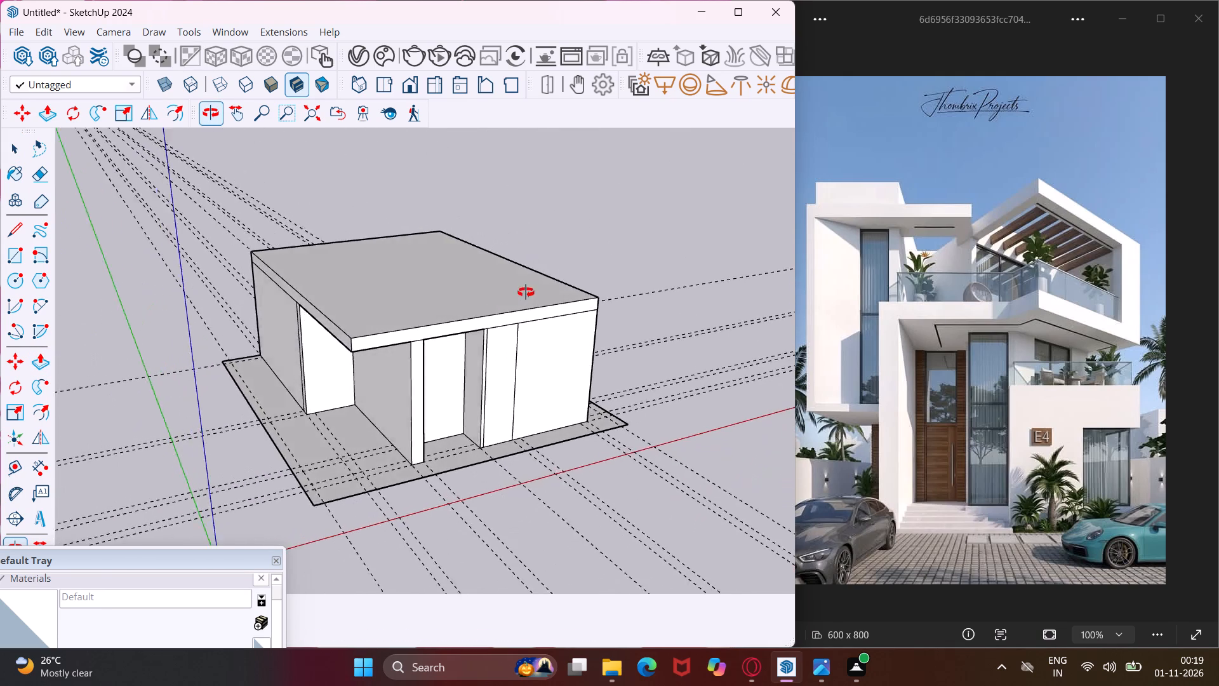
middle_click_drag(526, 292, 546, 282)
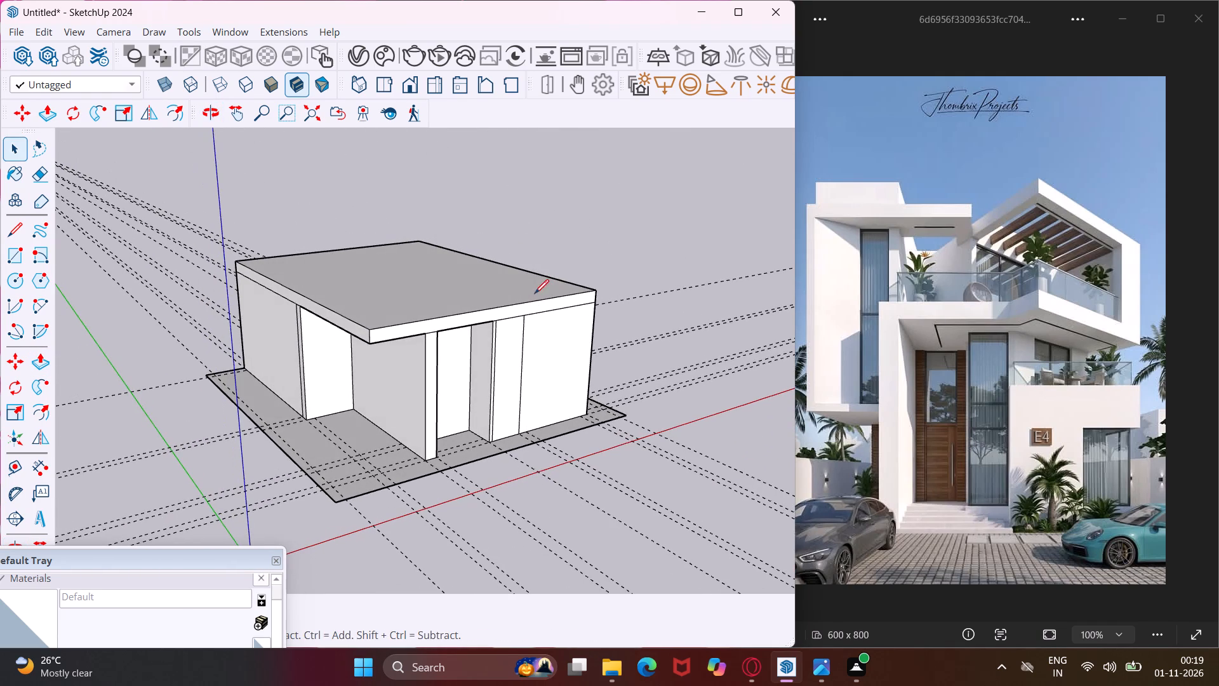
key("l")
scroll(493, 323, "up", 7)
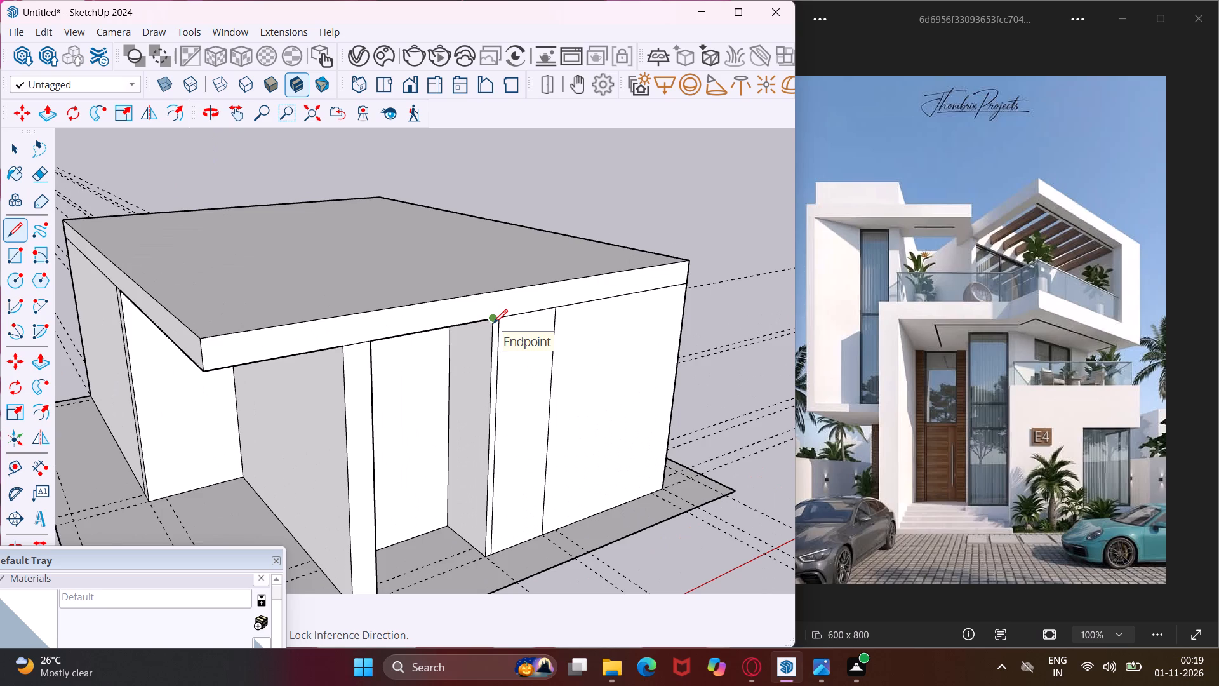
scroll(493, 323, "up", 9)
scroll(441, 306, "down", 5)
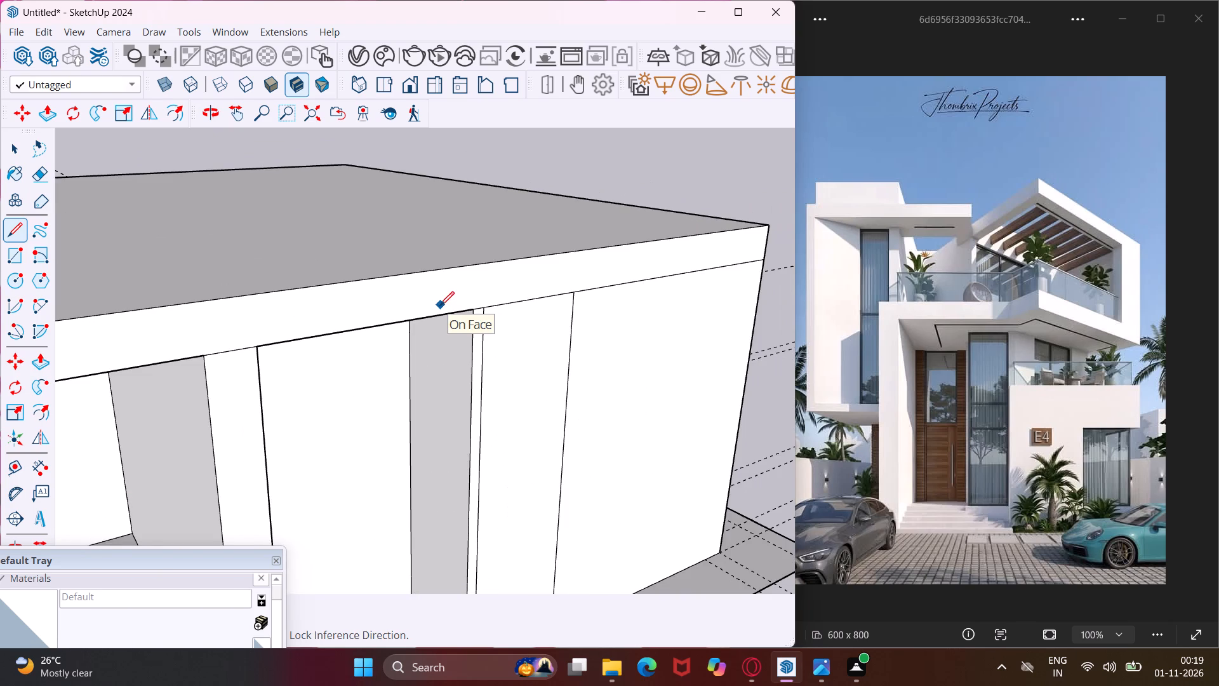
scroll(440, 306, "down", 3)
scroll(542, 301, "up", 2)
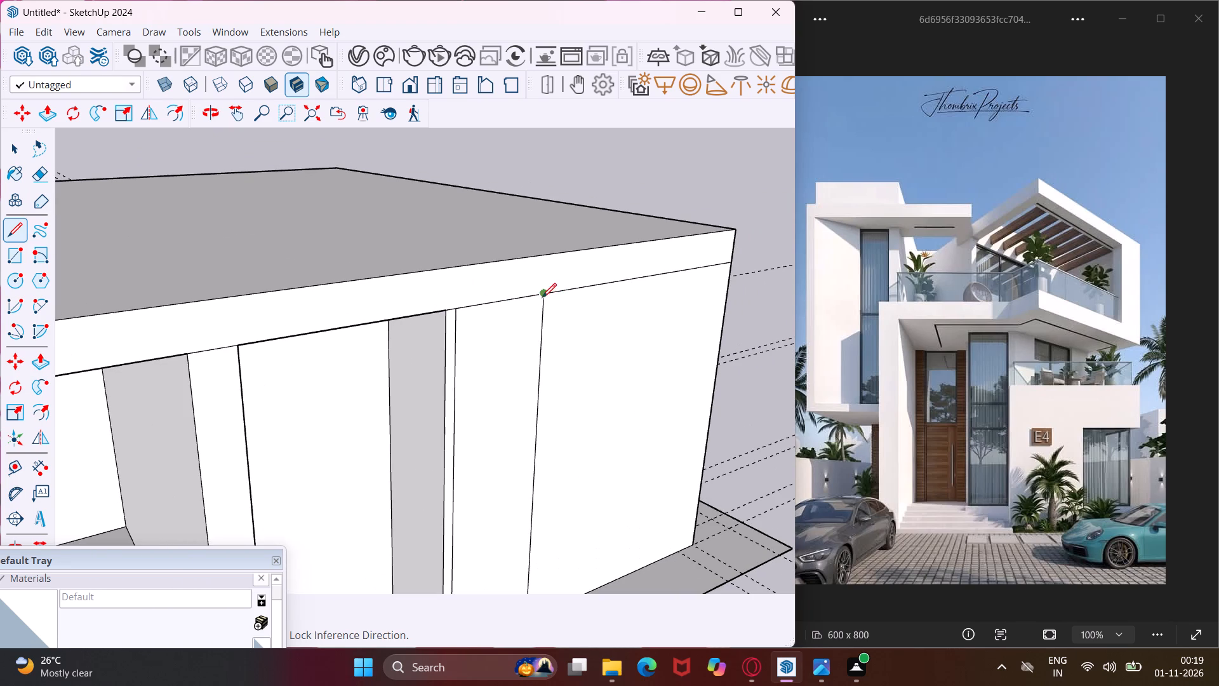
left_click(542, 296)
left_click(544, 257)
key("Escape")
key("space")
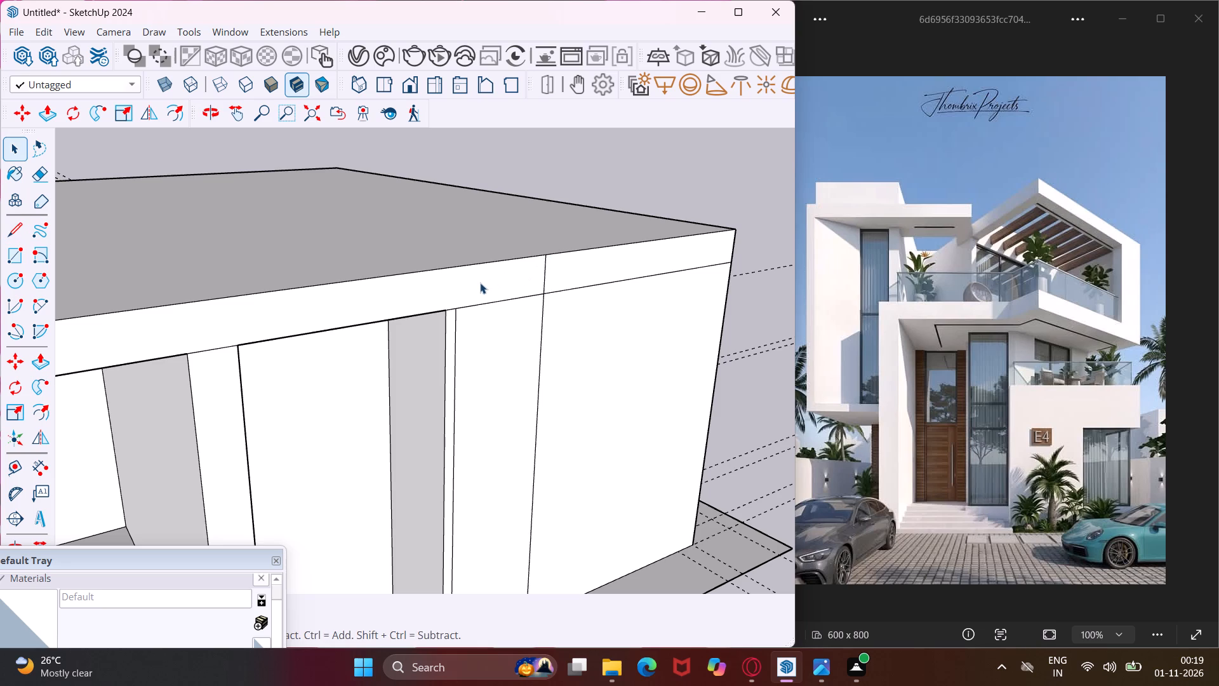
Push/Pull the longer part of the slab's split front edge, on the entrance side of the line, back by 2' 9".
left_click(480, 283)
key("p")
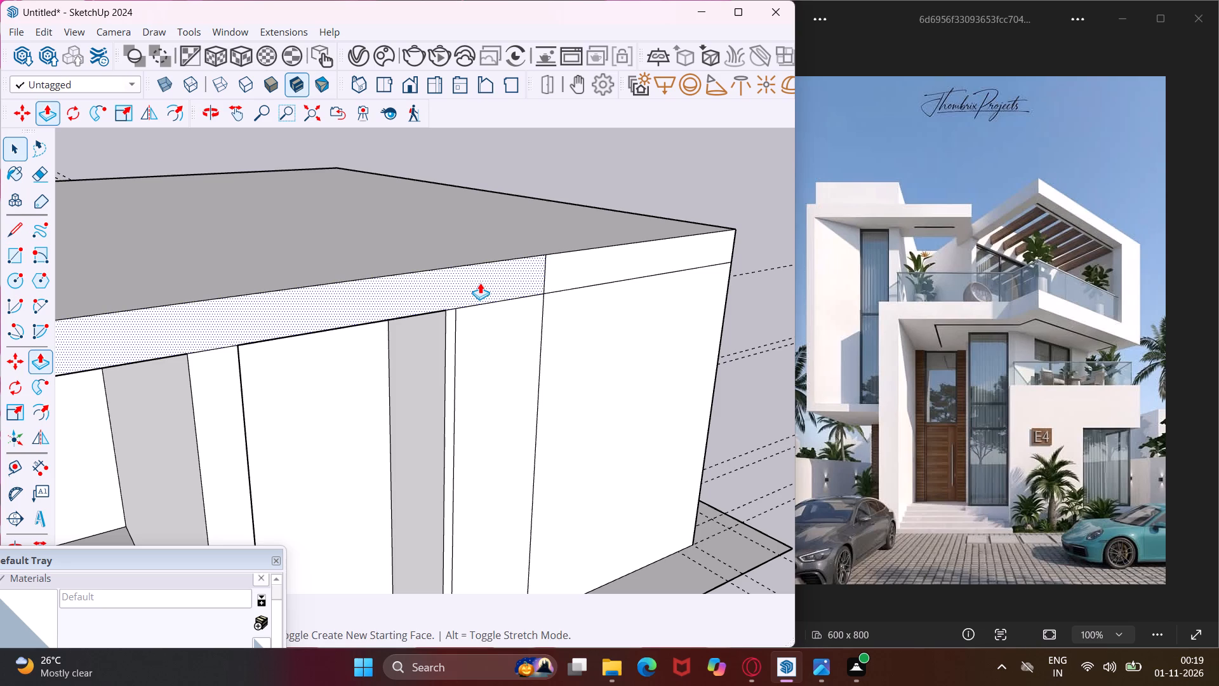
left_click(480, 283)
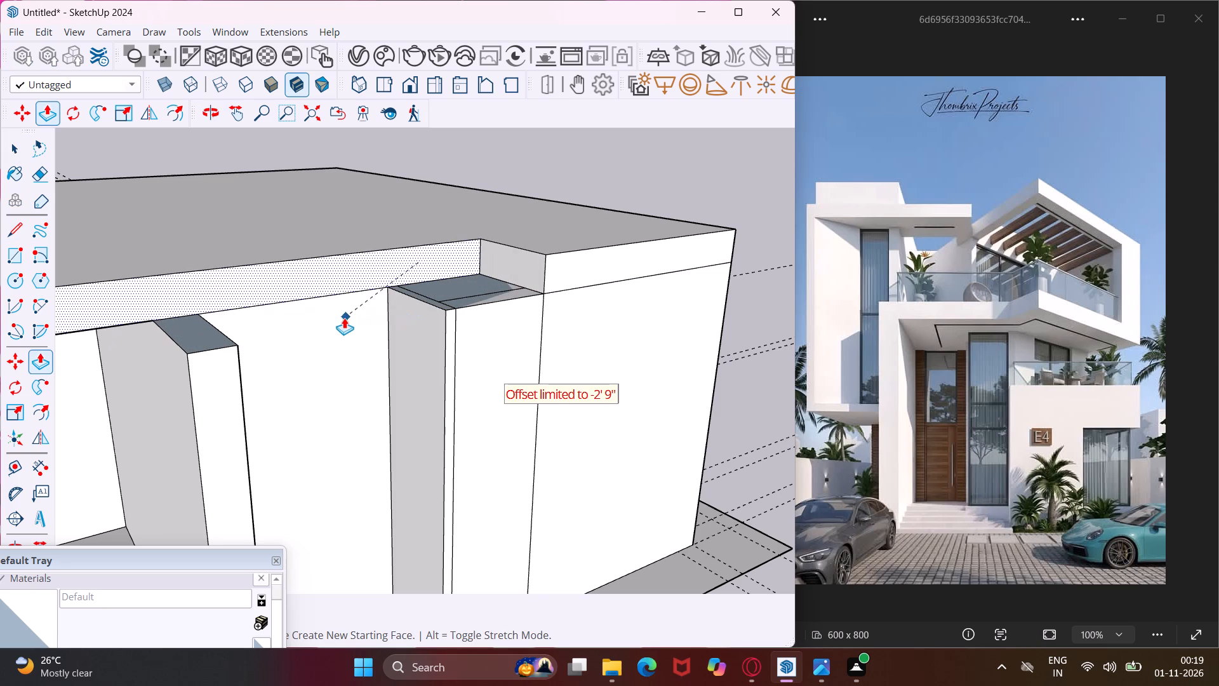
left_click(330, 318)
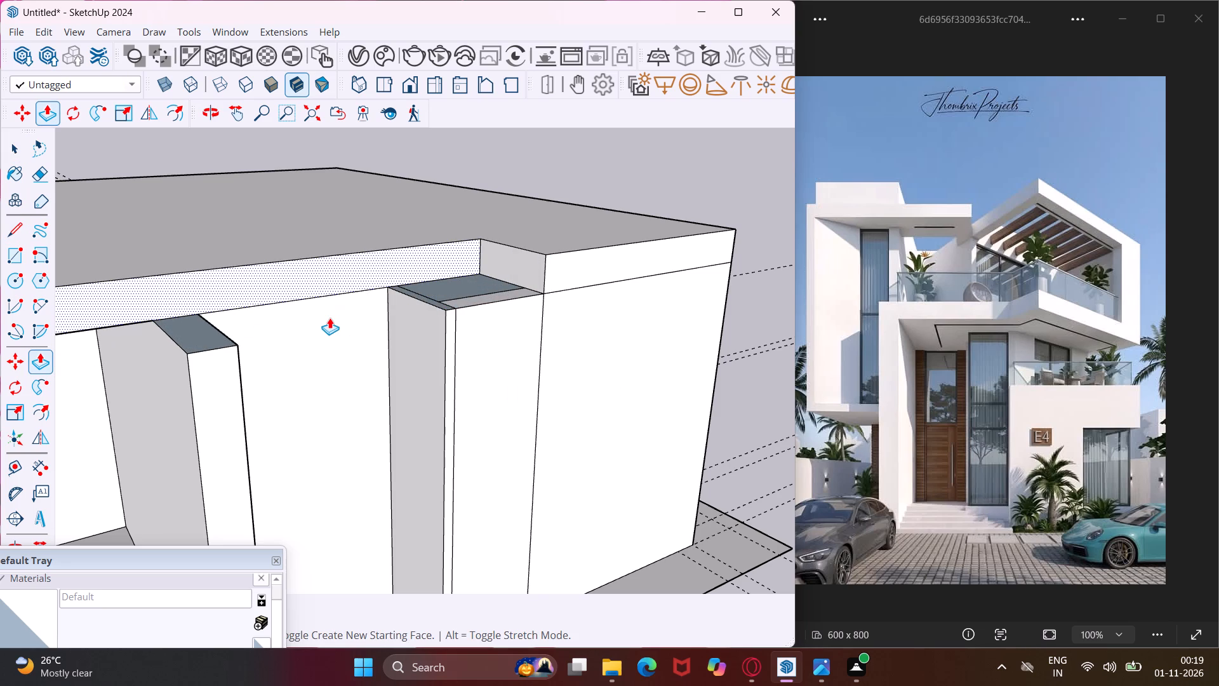
middle_click_drag(330, 318, 471, 317)
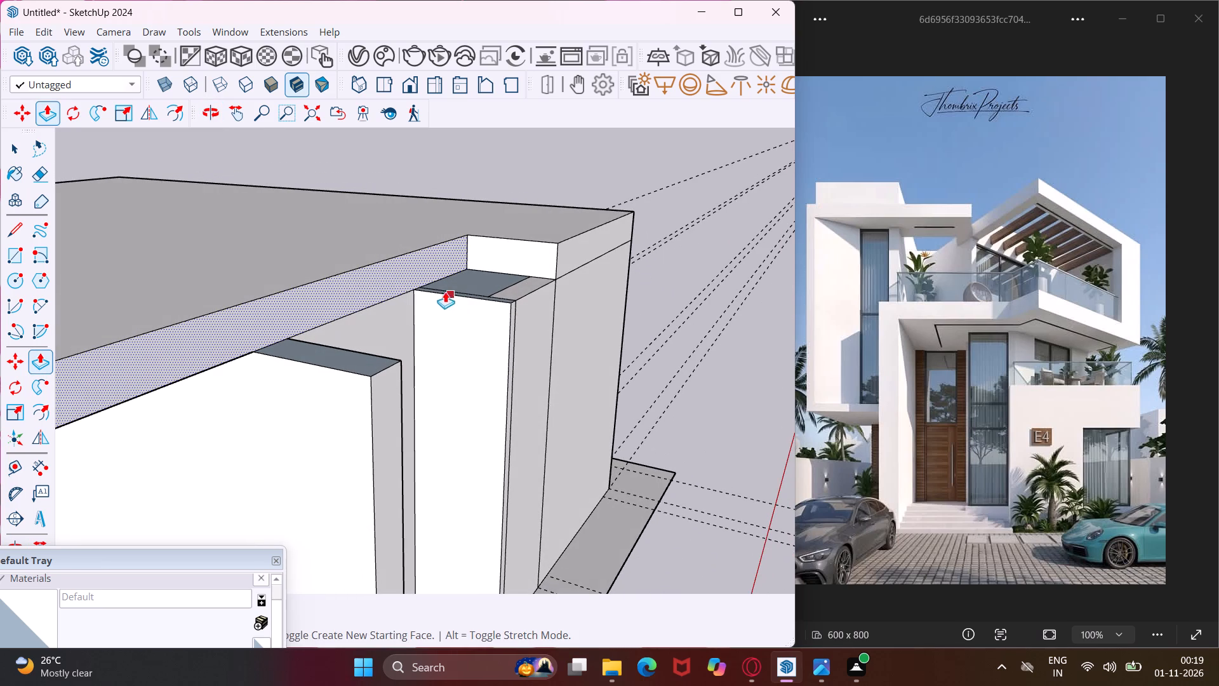
key("Escape")
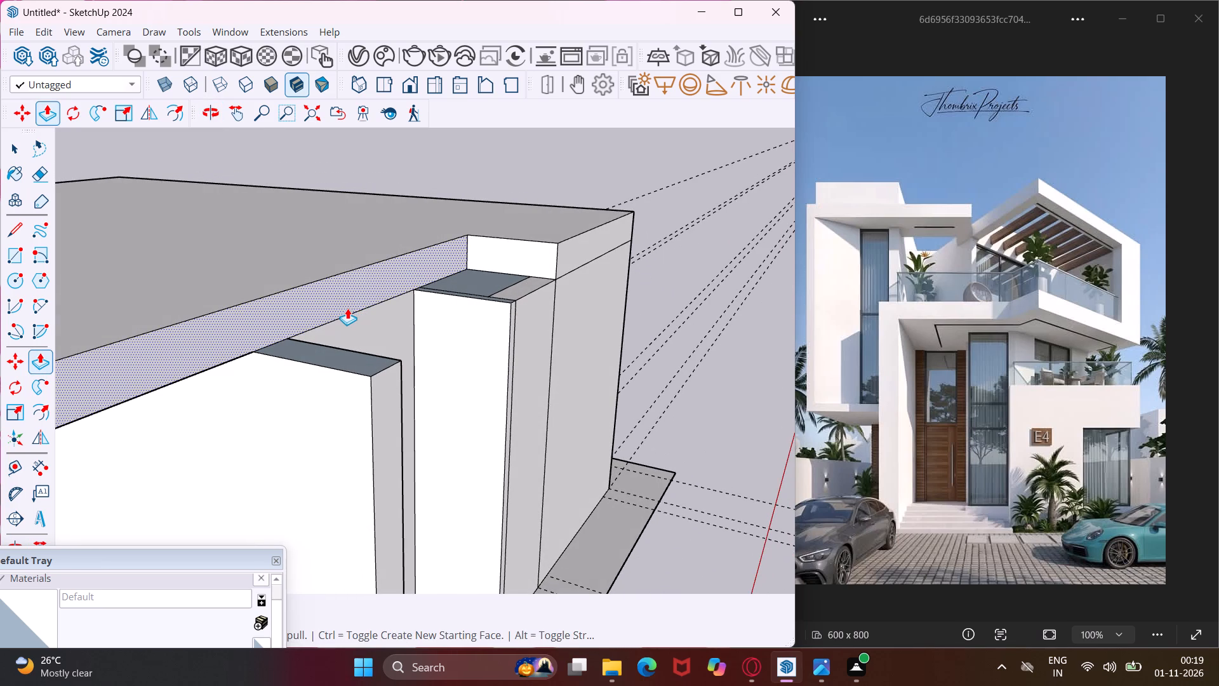
Push/Pull the recessed longer part of the slab's front edge back a further 9".
left_click(347, 308)
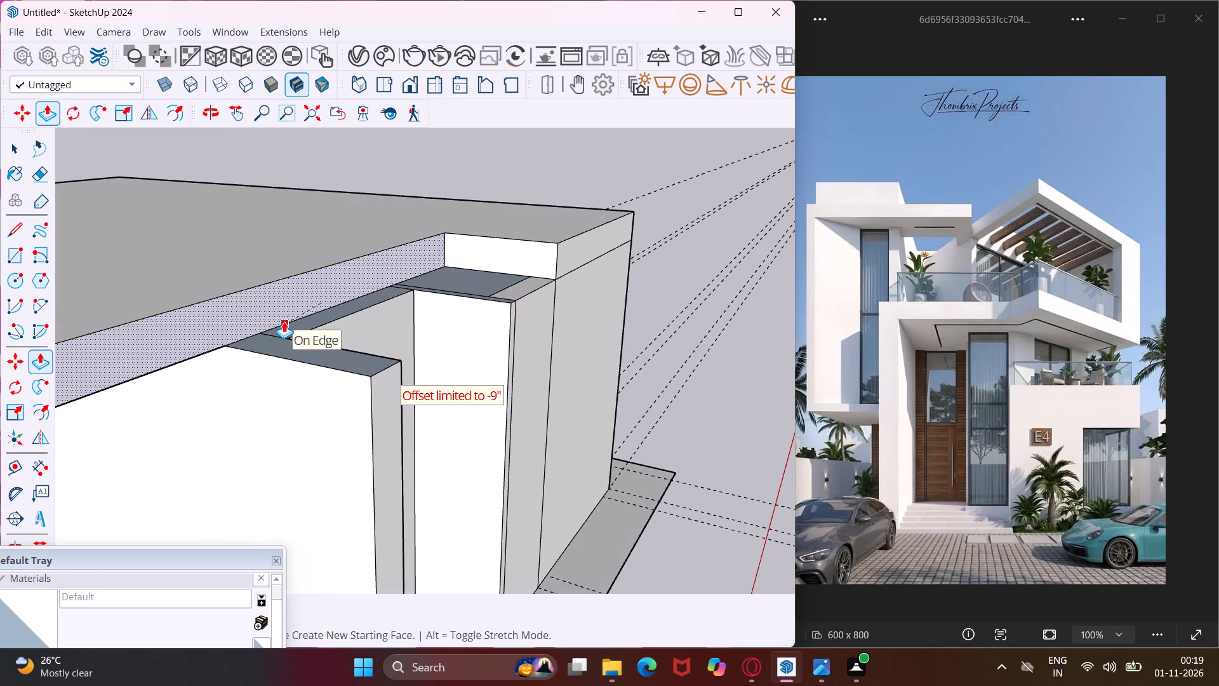
left_click(284, 321)
scroll(312, 276, "down", 4)
middle_click_drag(183, 325, 184, 325)
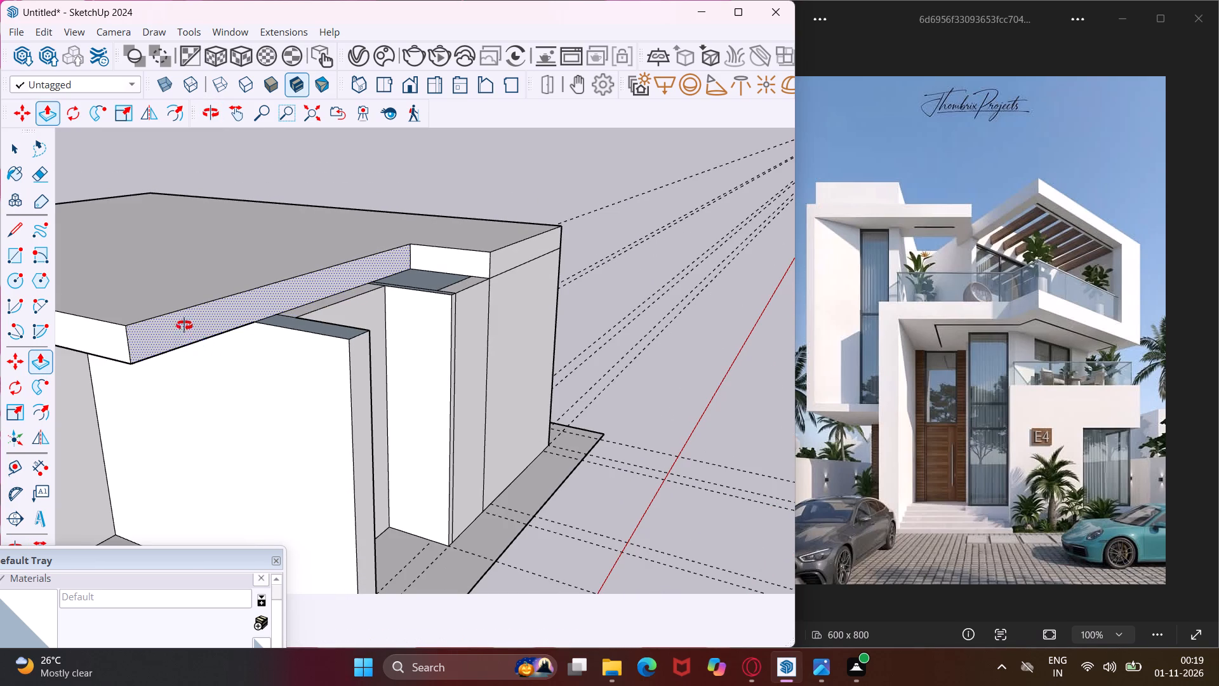
middle_click_drag(184, 325, 307, 300)
scroll(322, 267, "down", 5)
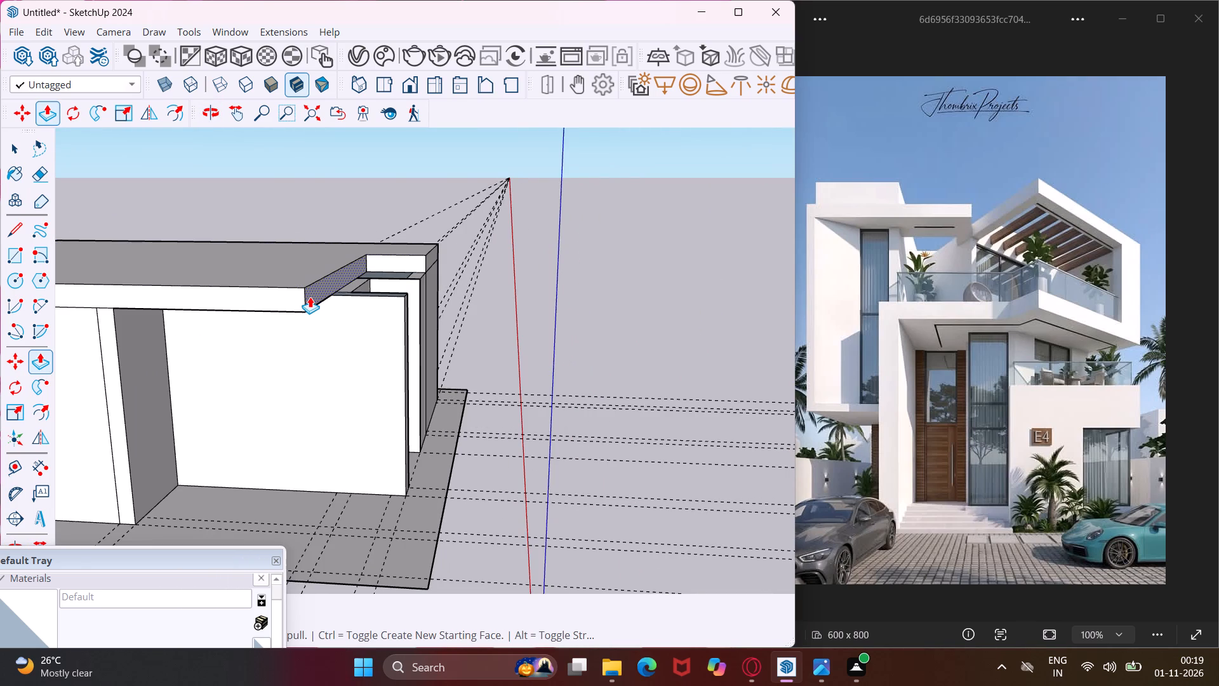
middle_click_drag(310, 297, 248, 327)
key("Escape")
key("space")
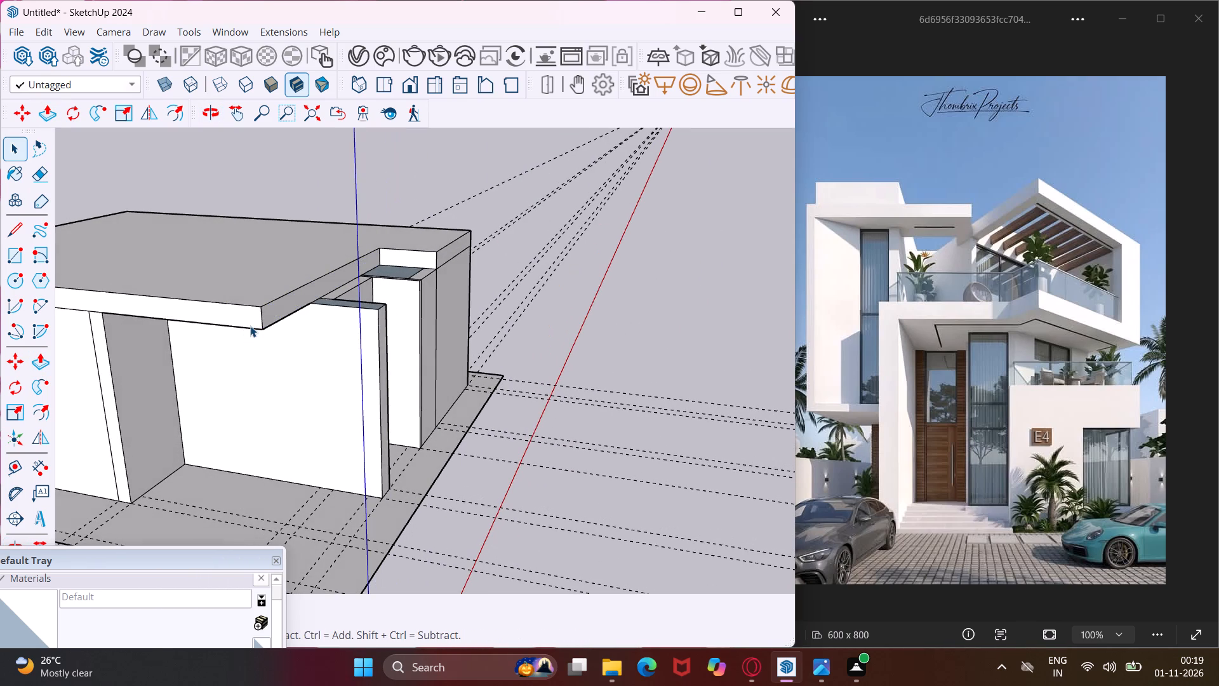
Draw a vertical line across the recessed slab edge, from the outer side of the projecting wall's top to the slab's top edge.
left_click(25, 238)
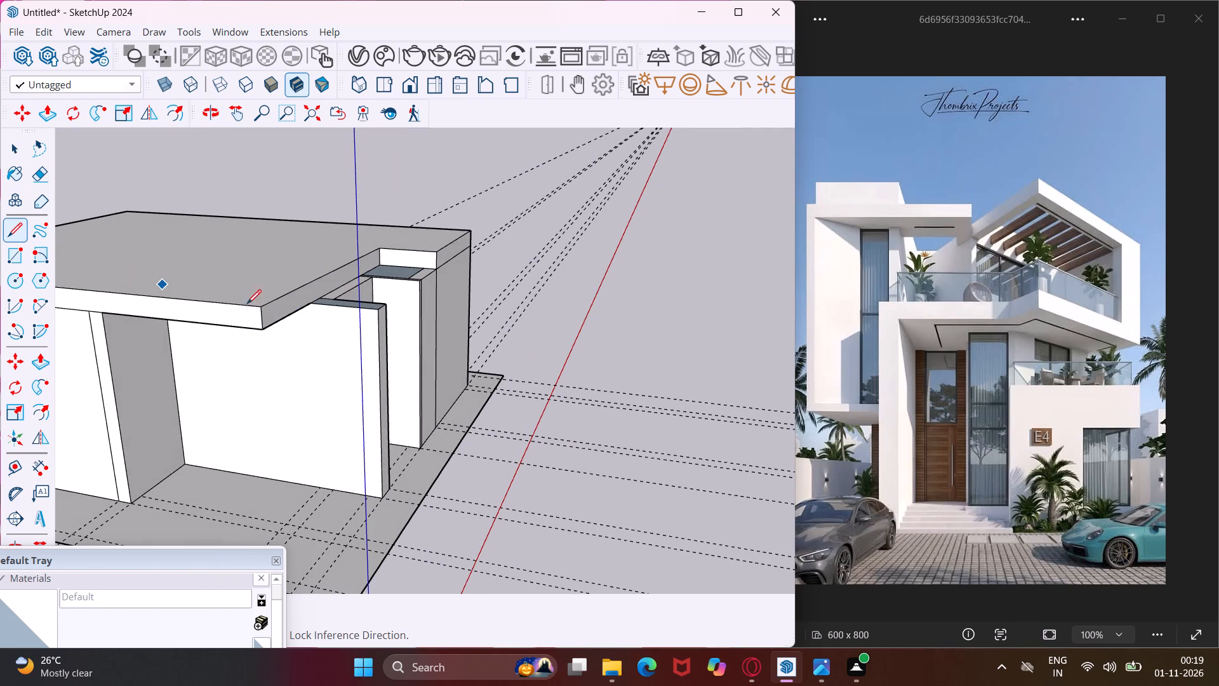
middle_click_drag(307, 305, 90, 371)
scroll(246, 279, "up", 7)
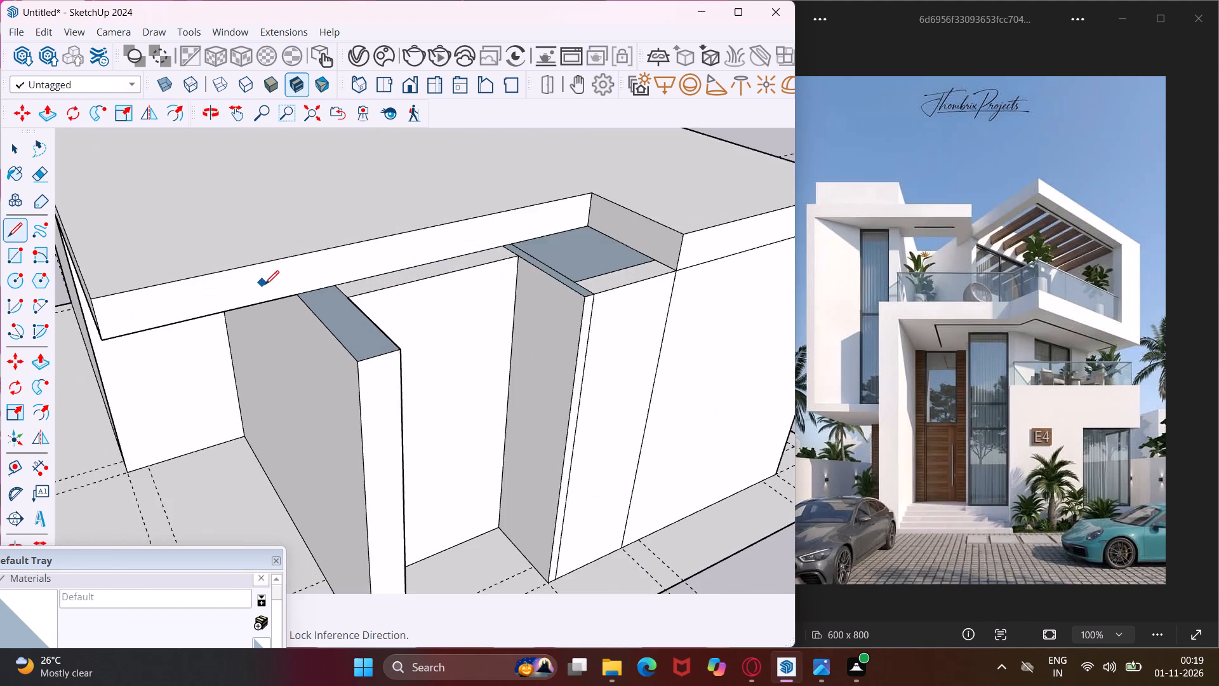
scroll(265, 285, "up", 5)
left_click(314, 297)
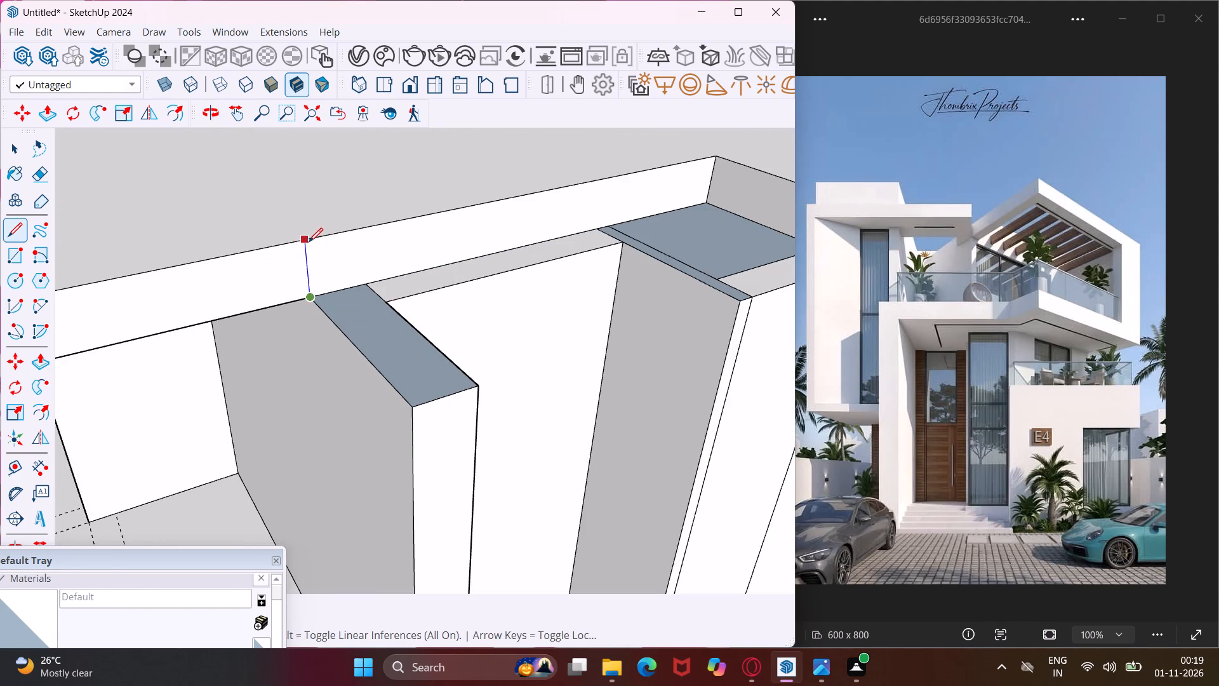
left_click(308, 241)
key("Escape")
key("space")
Push/Pull the slab-edge section beyond the new line back in two moves, stepping the slab inward above the recessed wall.
middle_click_drag(291, 268, 336, 254)
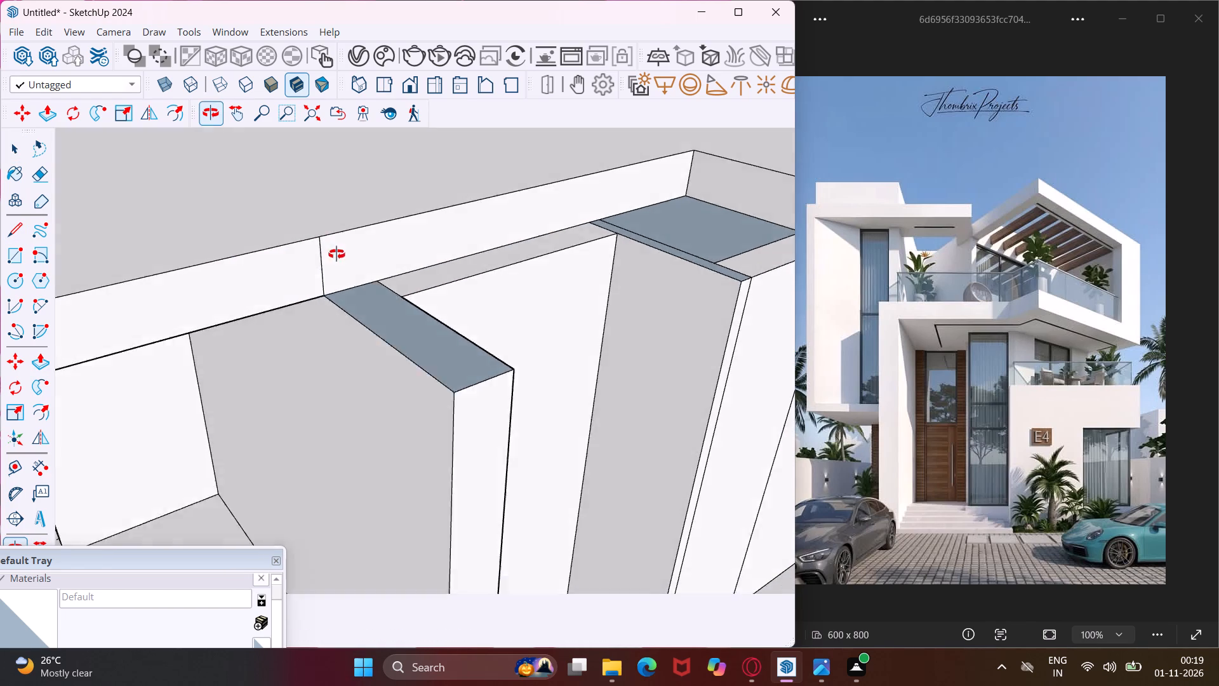
middle_click_drag(336, 254, 374, 249)
left_click(279, 286)
key("p")
left_click(279, 286)
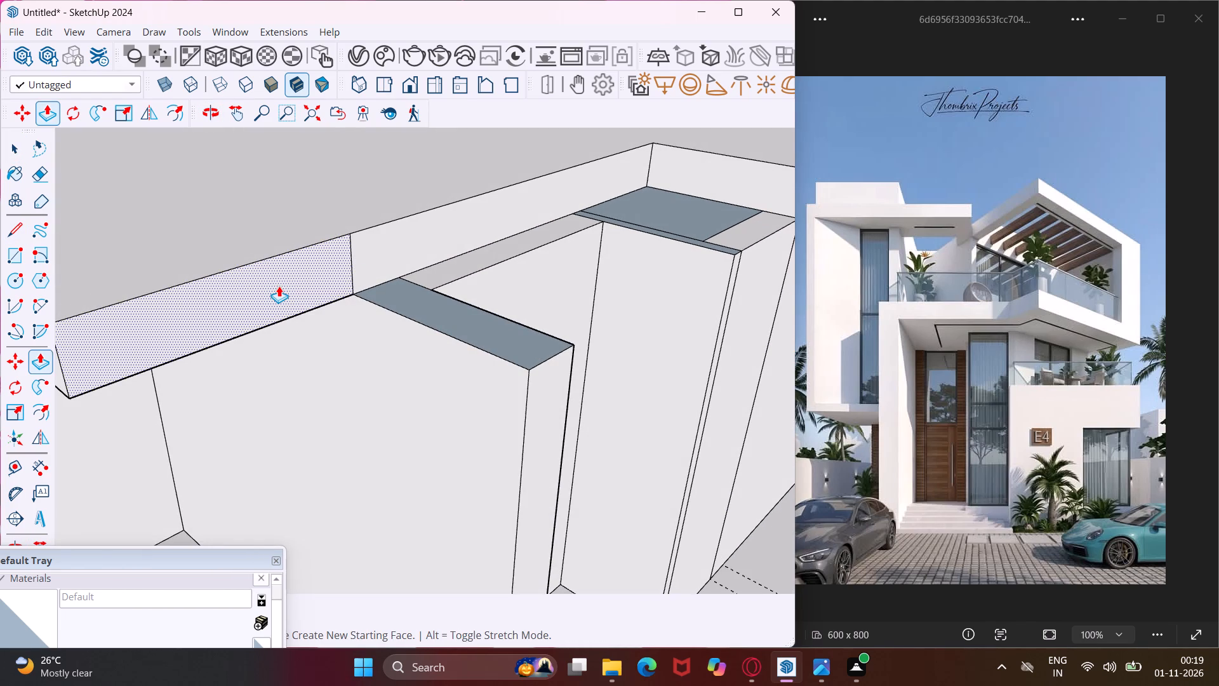
left_click(169, 310)
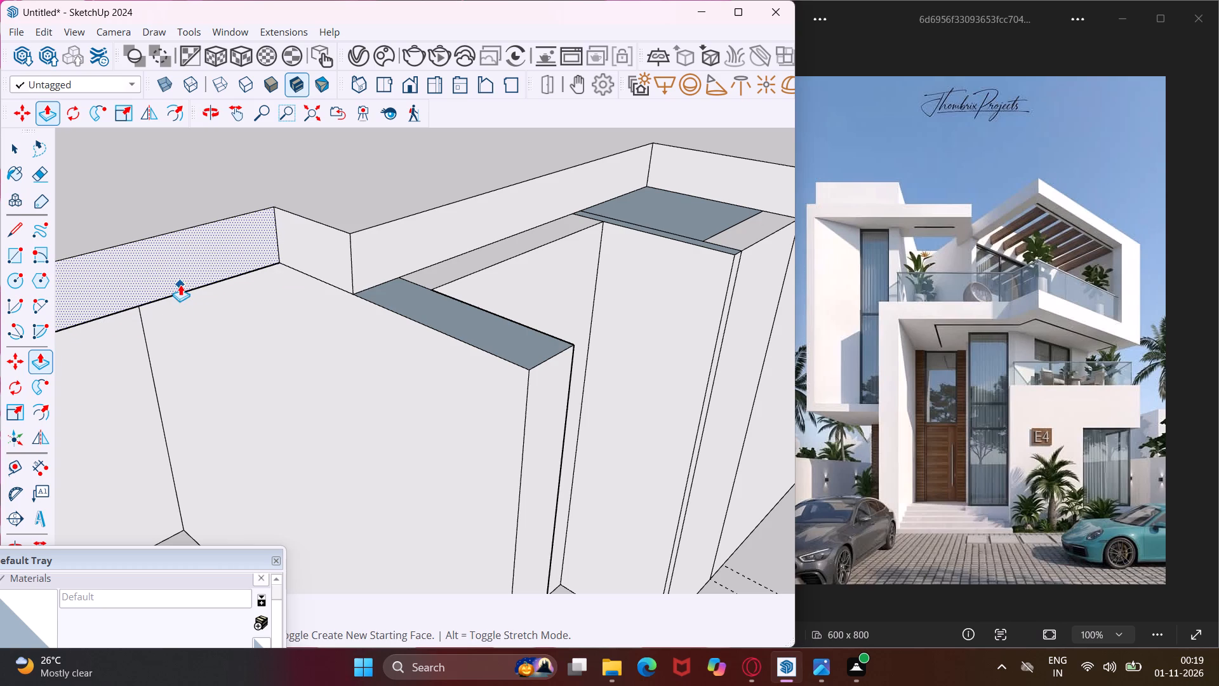
middle_click_drag(183, 280, 335, 175)
scroll(329, 176, "down", 4)
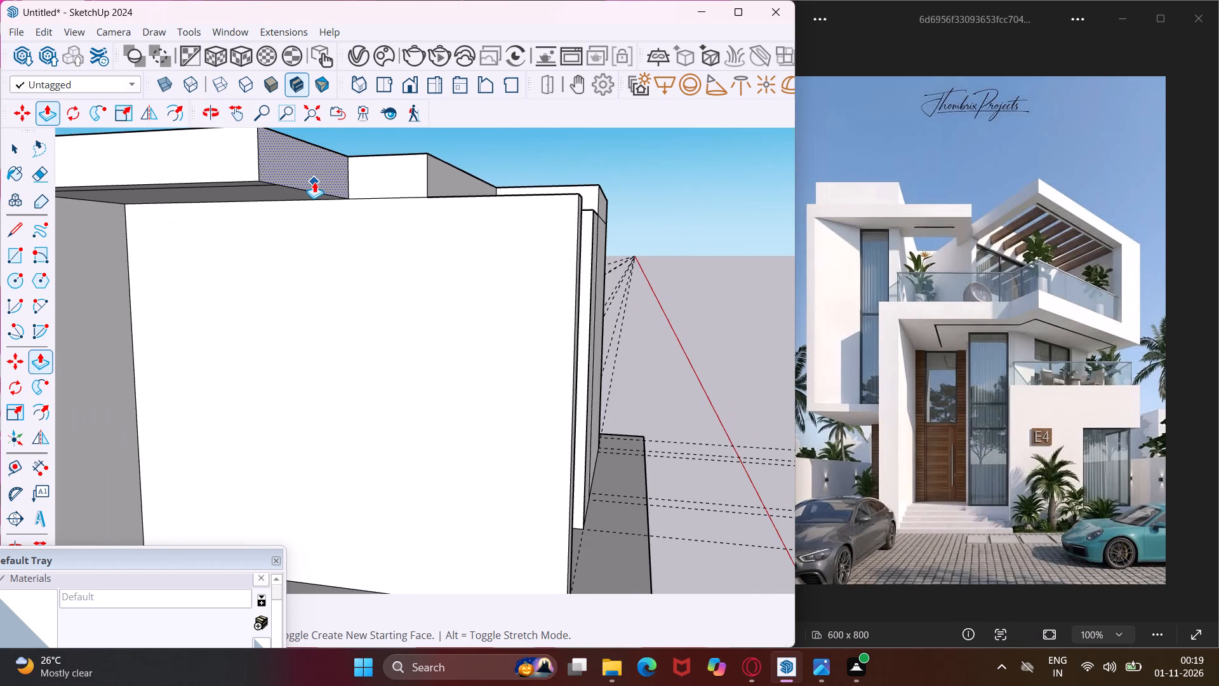
key("Escape")
left_click(297, 173)
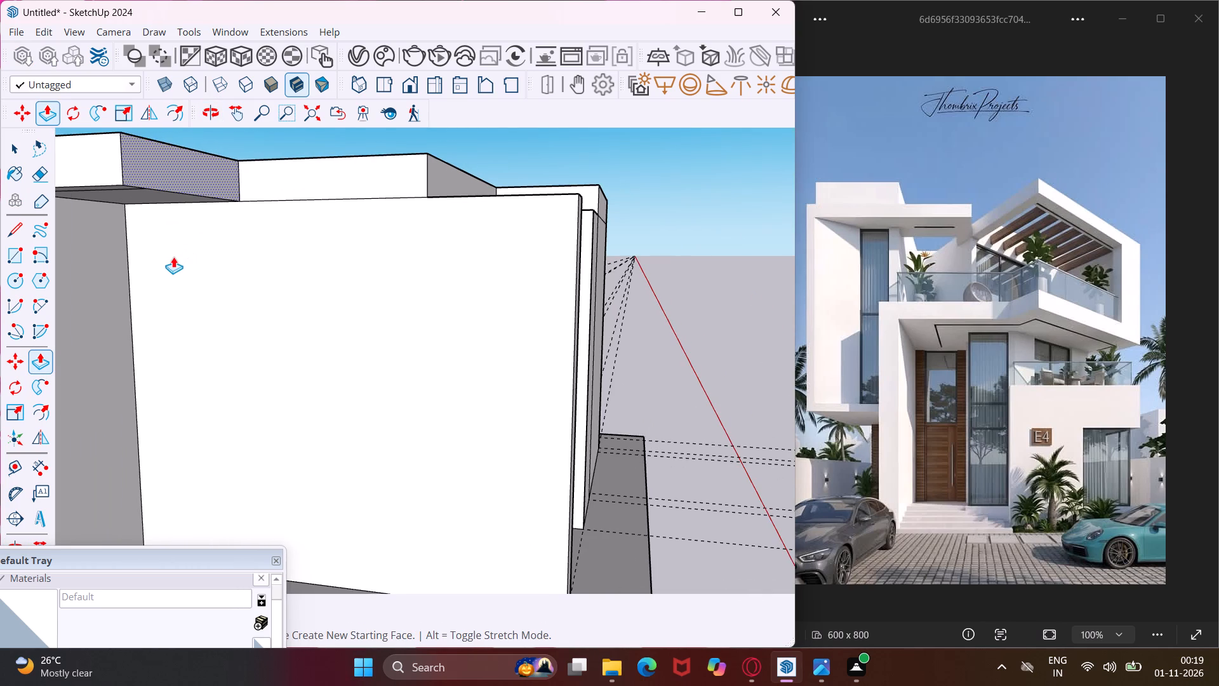
left_click(166, 267)
middle_click_drag(266, 248, 207, 386)
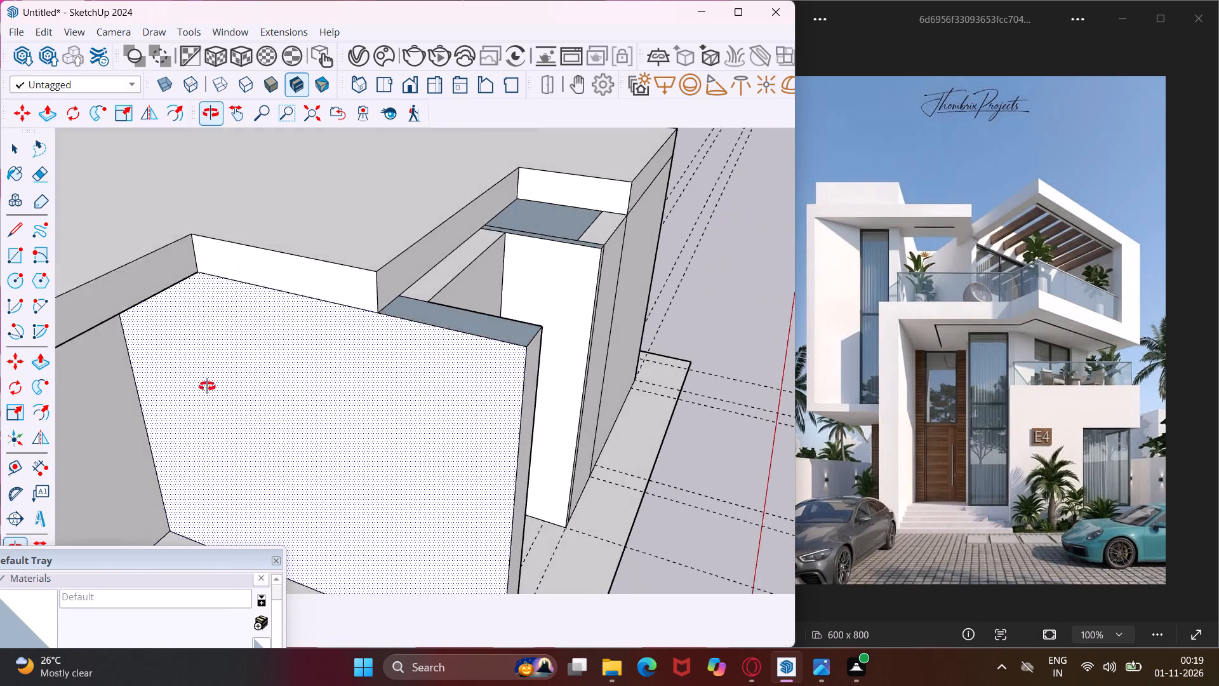
middle_click_drag(207, 386, 204, 396)
key("Escape")
key("space")
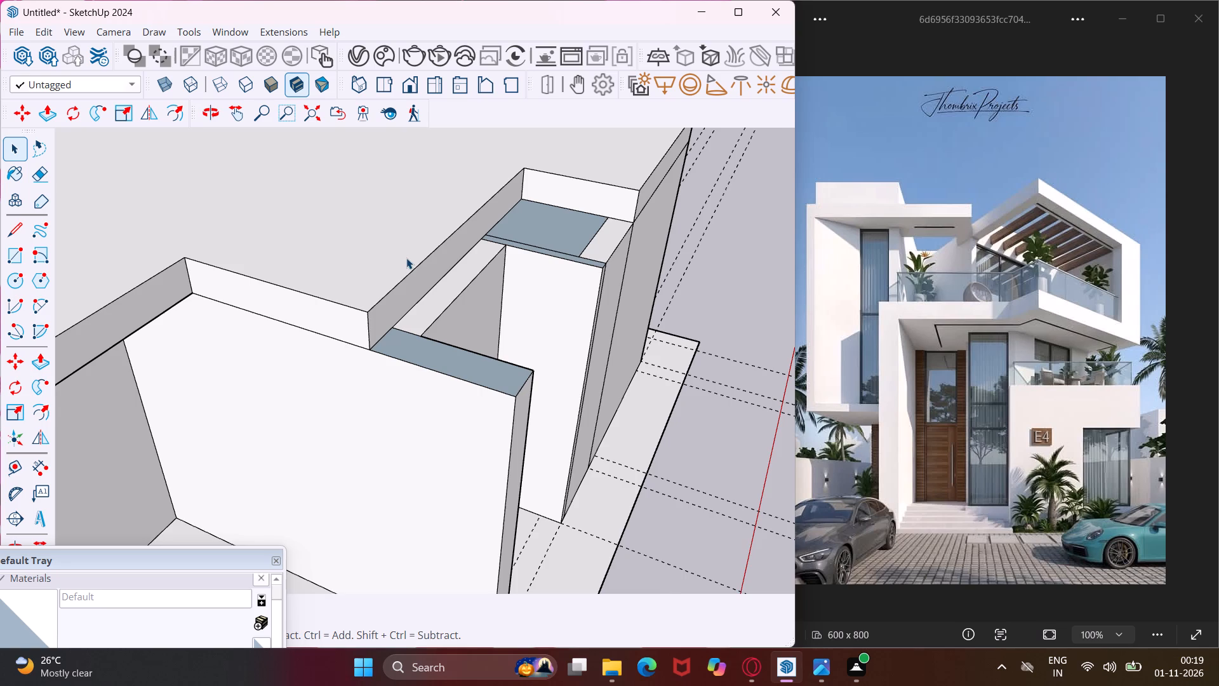
Push/Pull the exposed top of the projecting wall beside the slab notch upward by 10'.
scroll(406, 258, "up", 3)
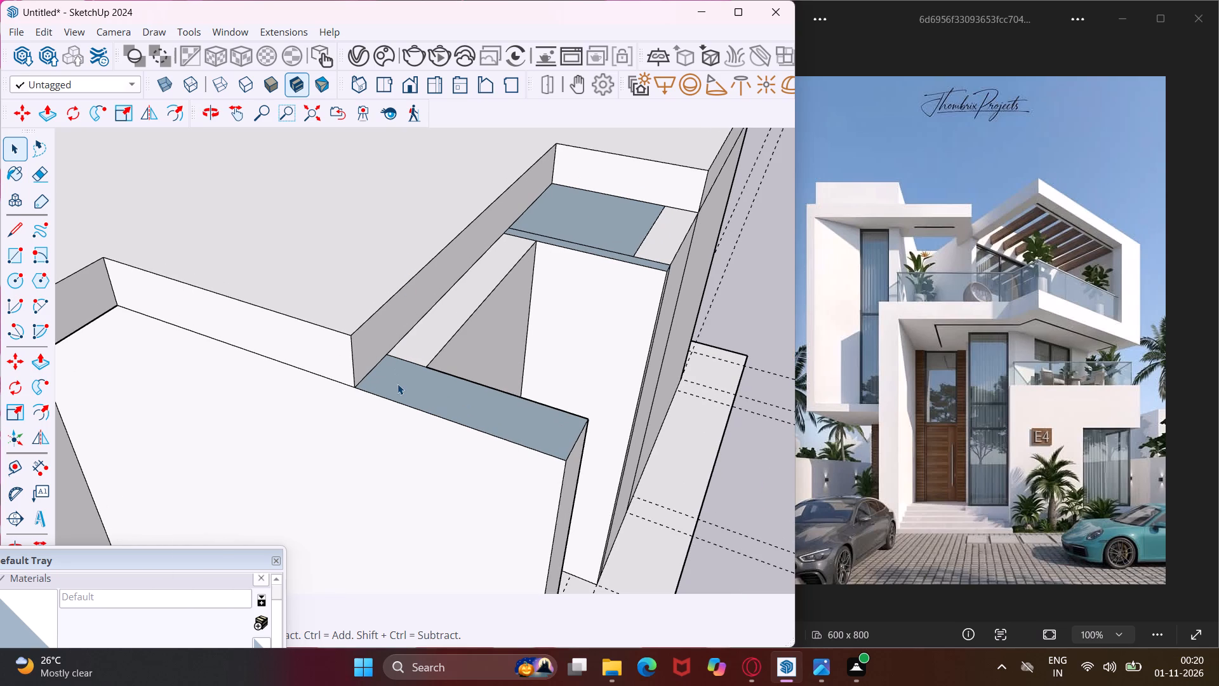
left_click(397, 384)
key("p")
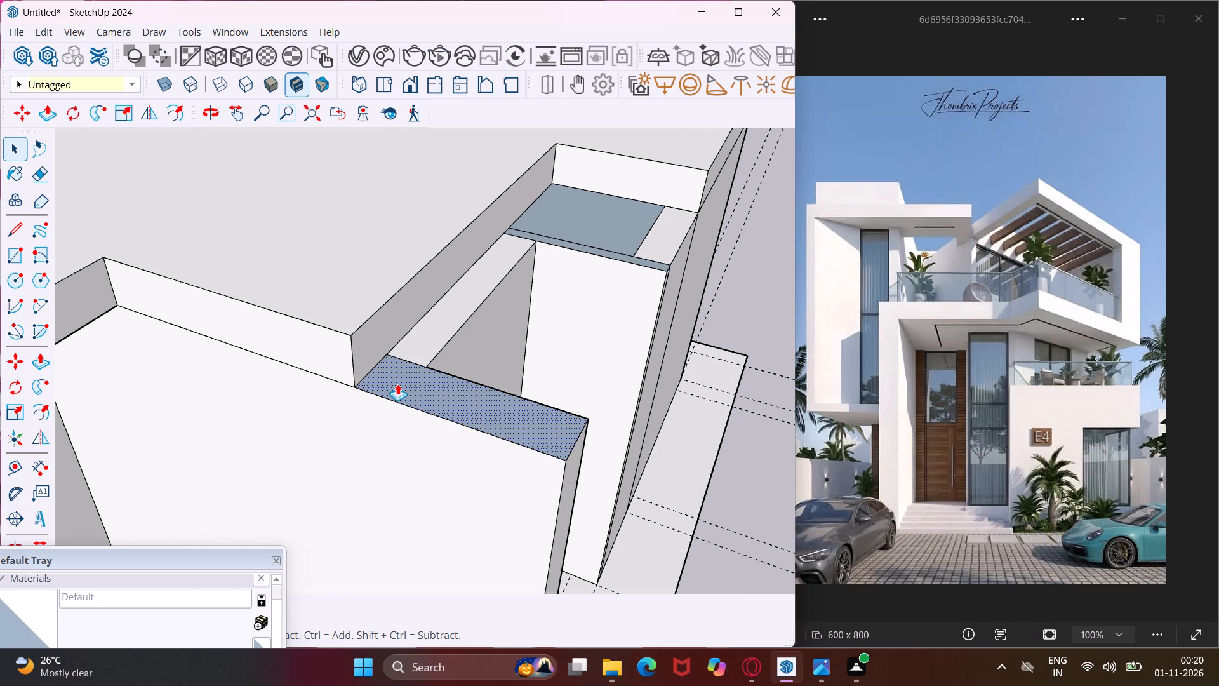
left_click(397, 384)
scroll(383, 311, "down", 4)
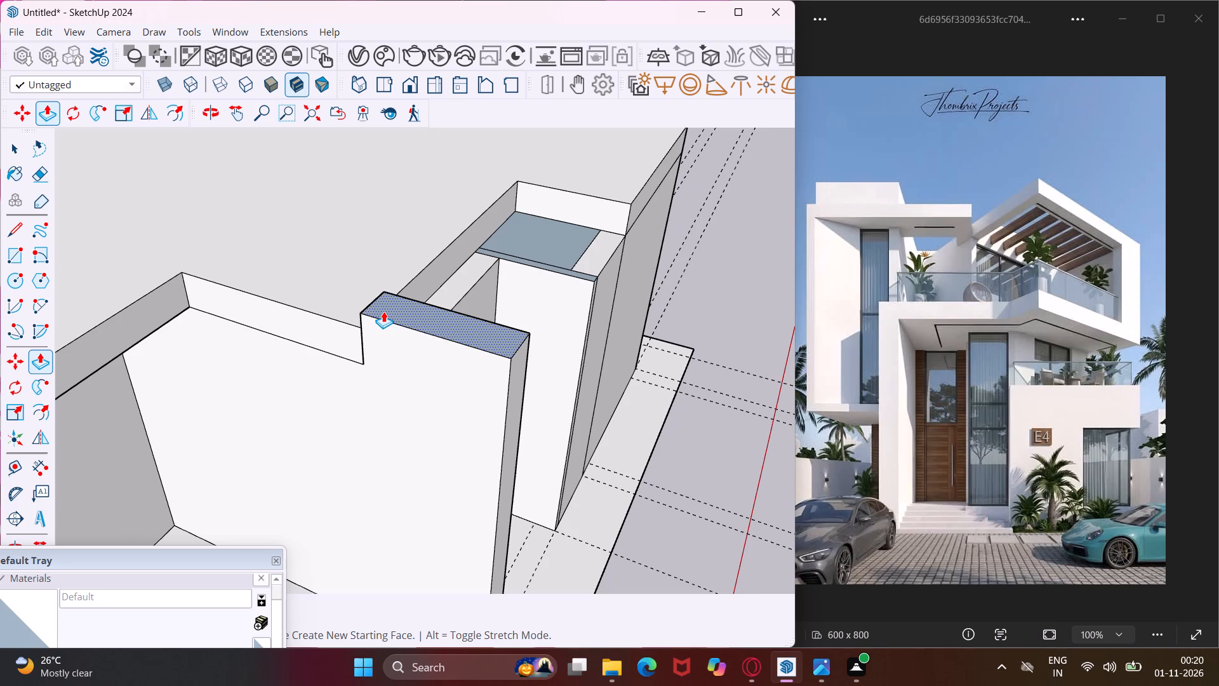
type("10'")
key("Return")
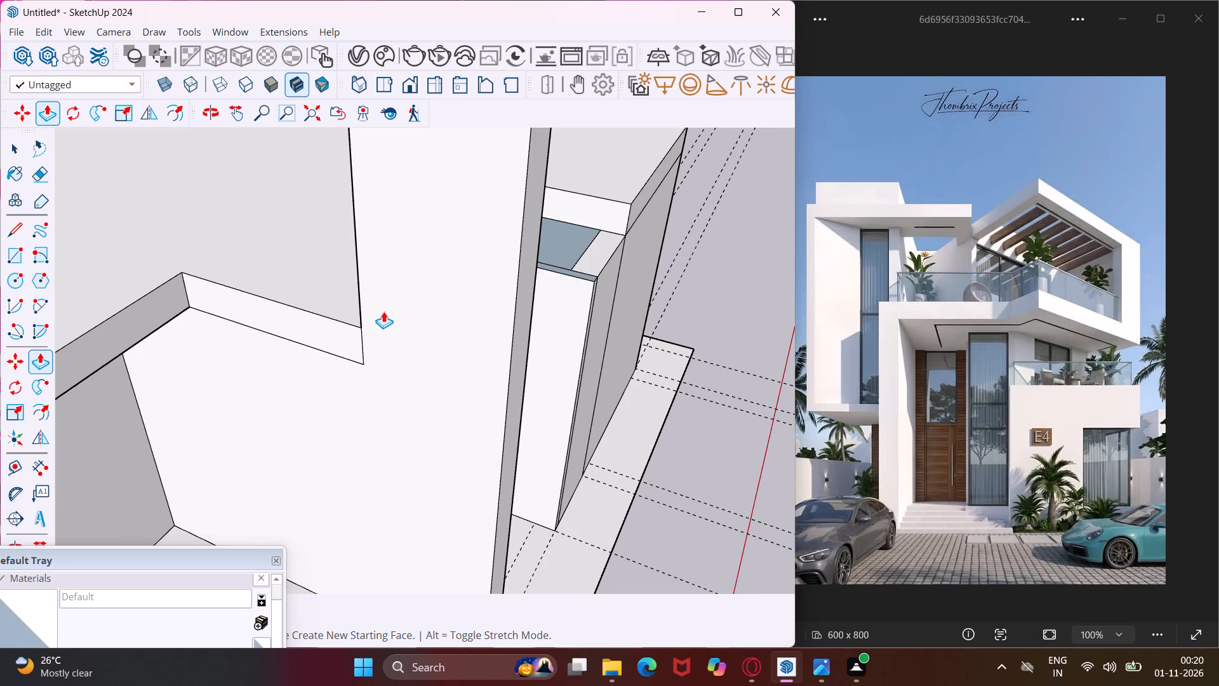
Push/Pull the tall wall's top face down 1' with a new starting face, marking off a 1' band.
scroll(383, 311, "down", 9)
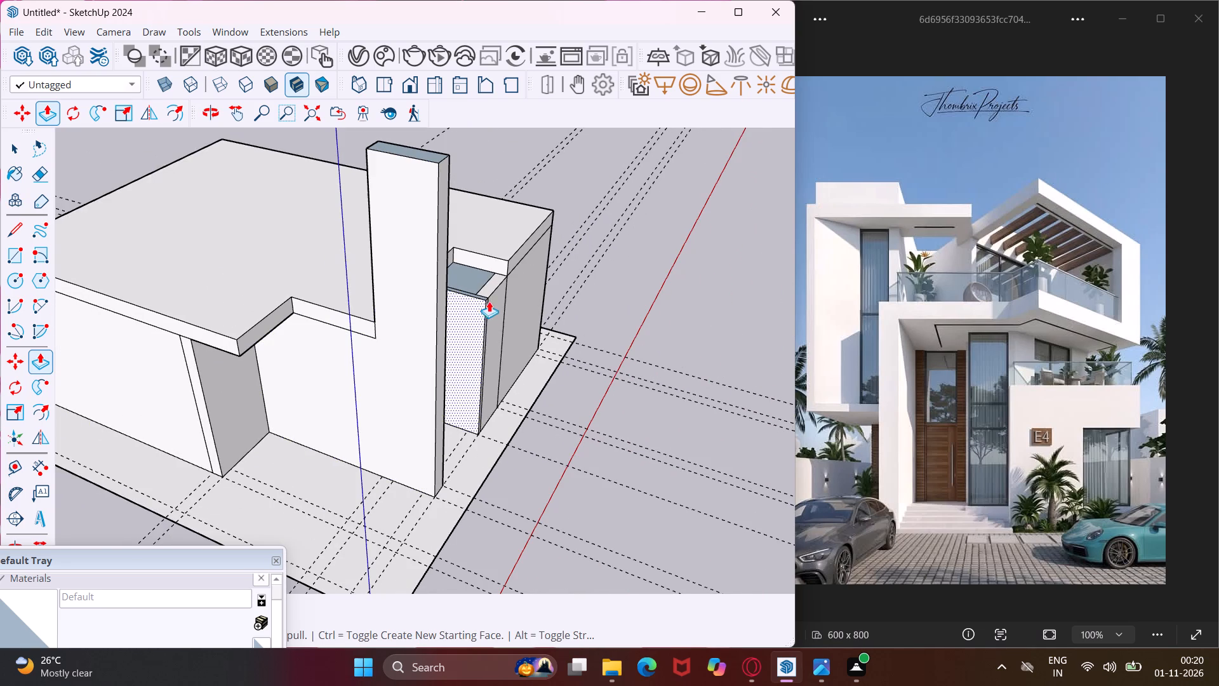
middle_click_drag(514, 285, 406, 334)
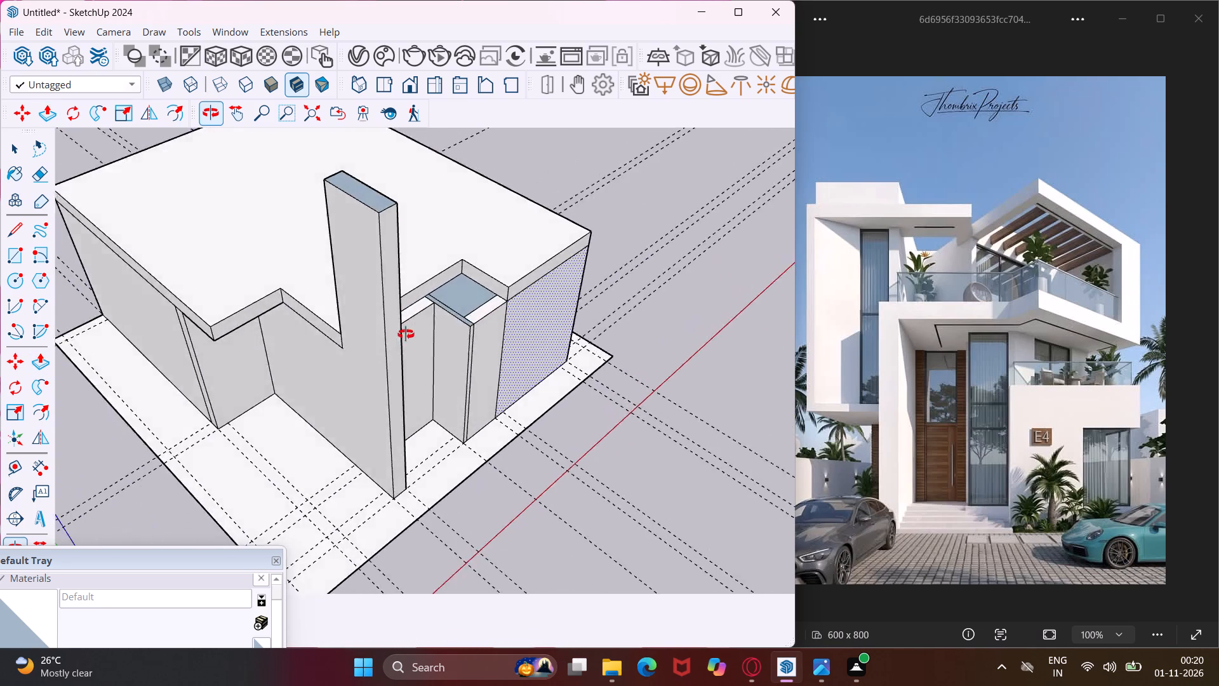
middle_click_drag(406, 334, 57, 364)
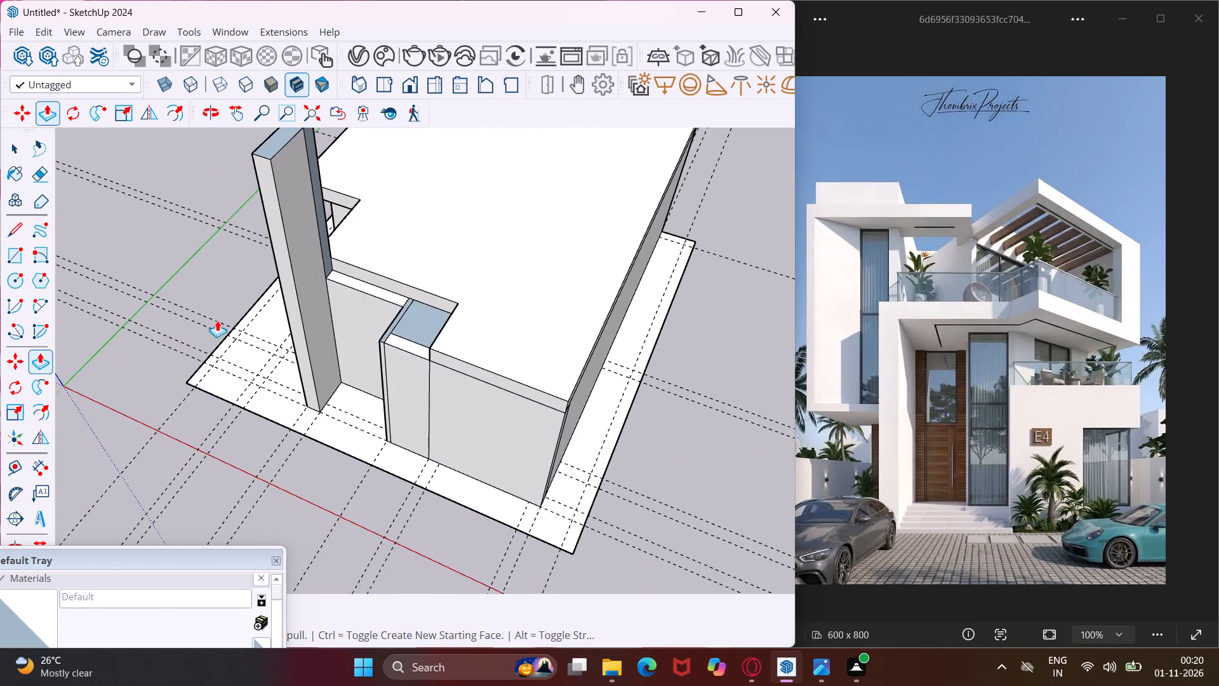
scroll(244, 286, "down", 5)
scroll(263, 184, "up", 13)
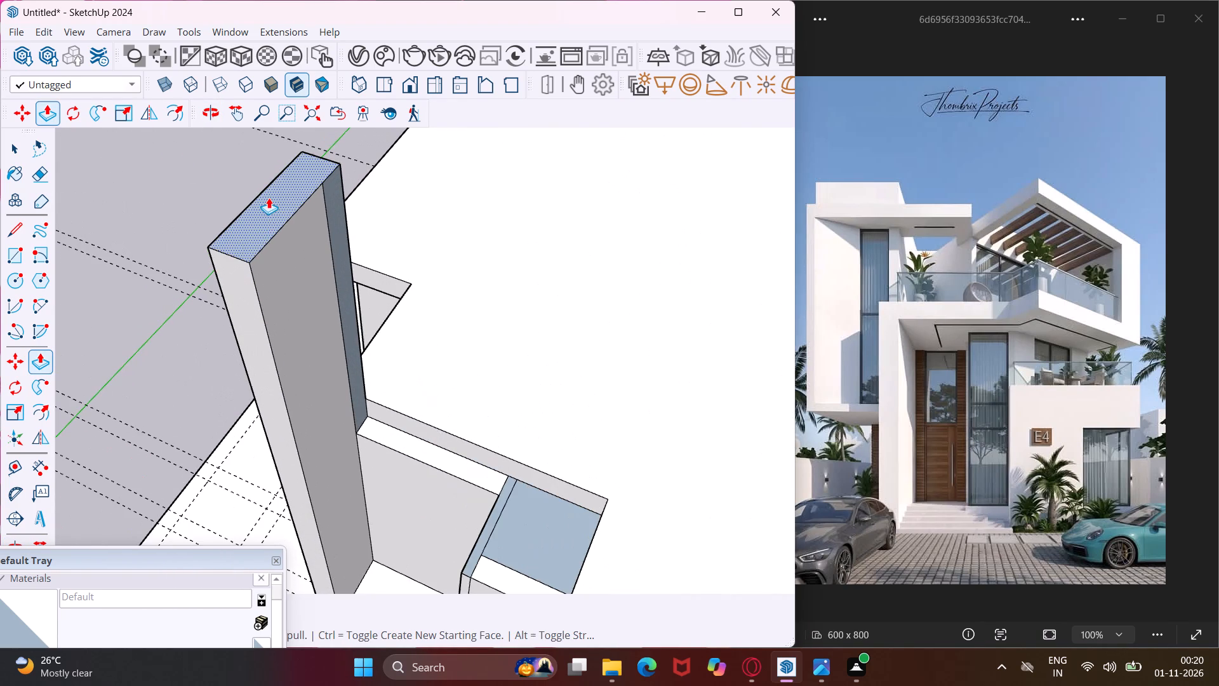
left_click(270, 214)
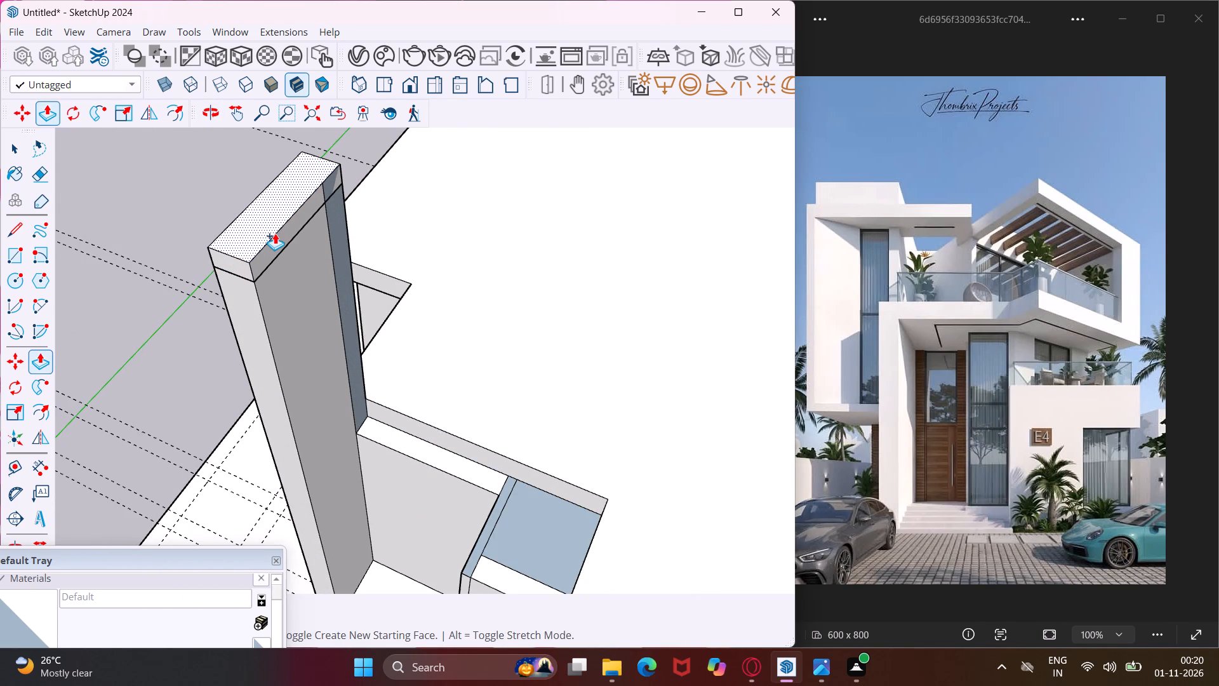
type("1'")
key("Return")
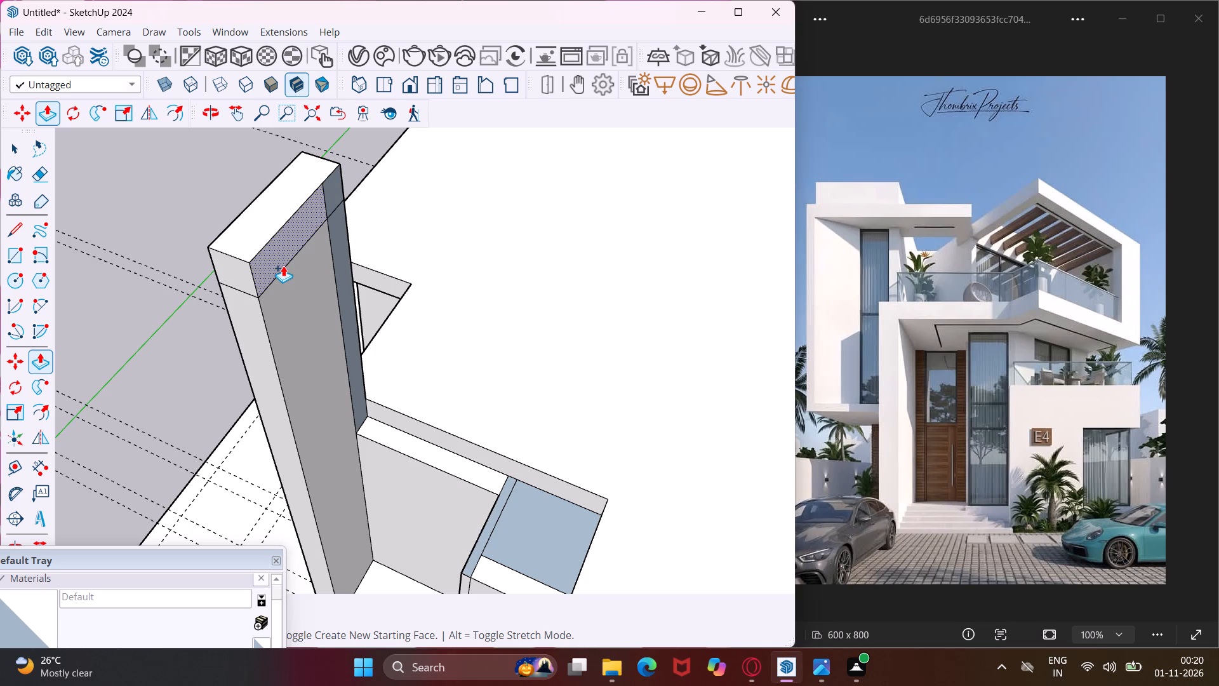
Push/Pull the larger inner side face of the 1' band horizontally past the thin wall, forming an overhead beam.
left_click(283, 266)
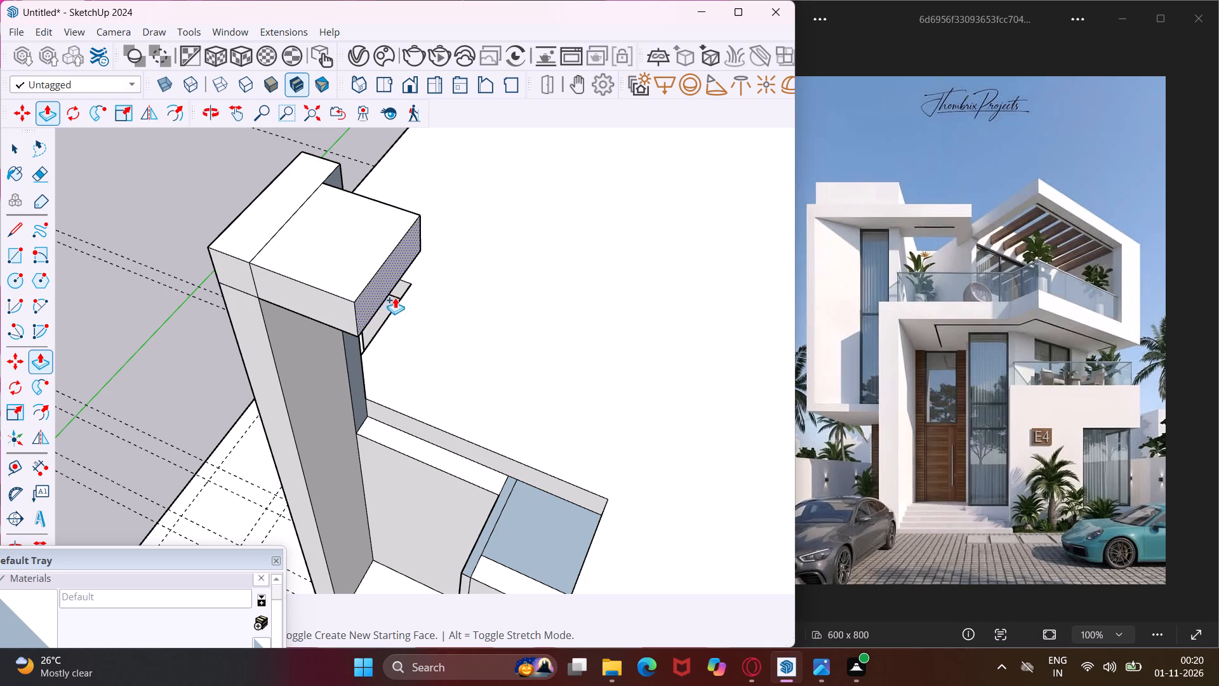
scroll(404, 299, "down", 7)
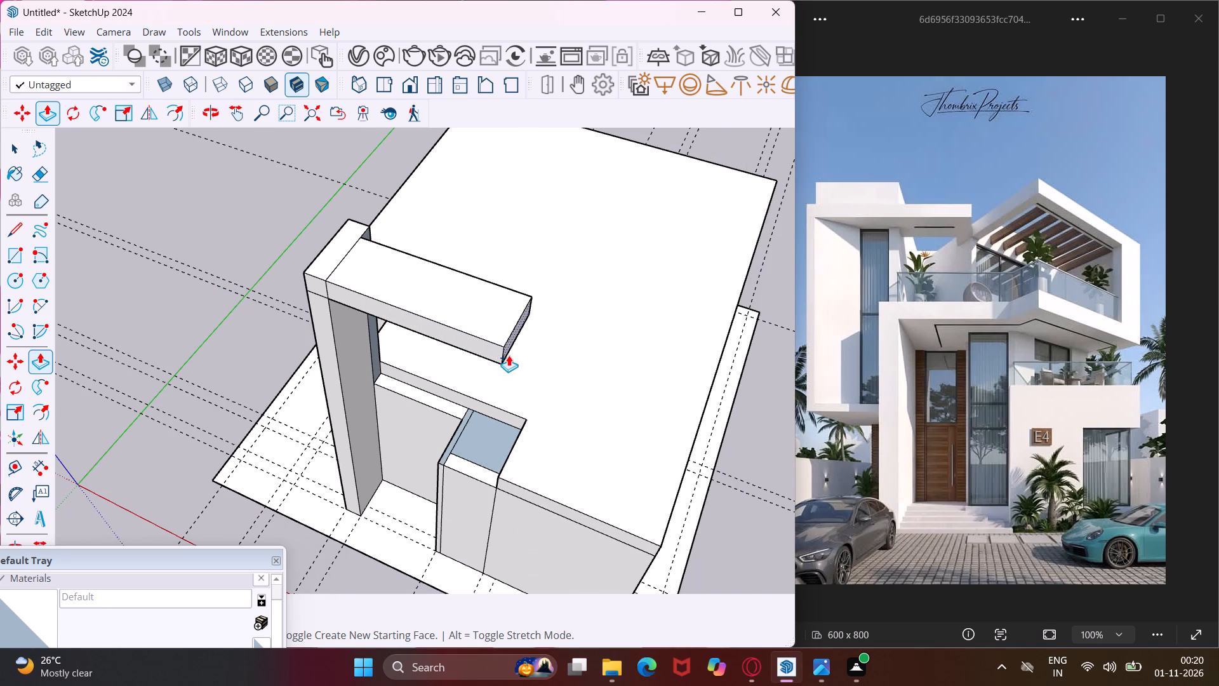
left_click(509, 355)
Push/Pull the remaining narrow band face behind the beam out to the beam's free end, widening the beam.
middle_click_drag(510, 354, 398, 375)
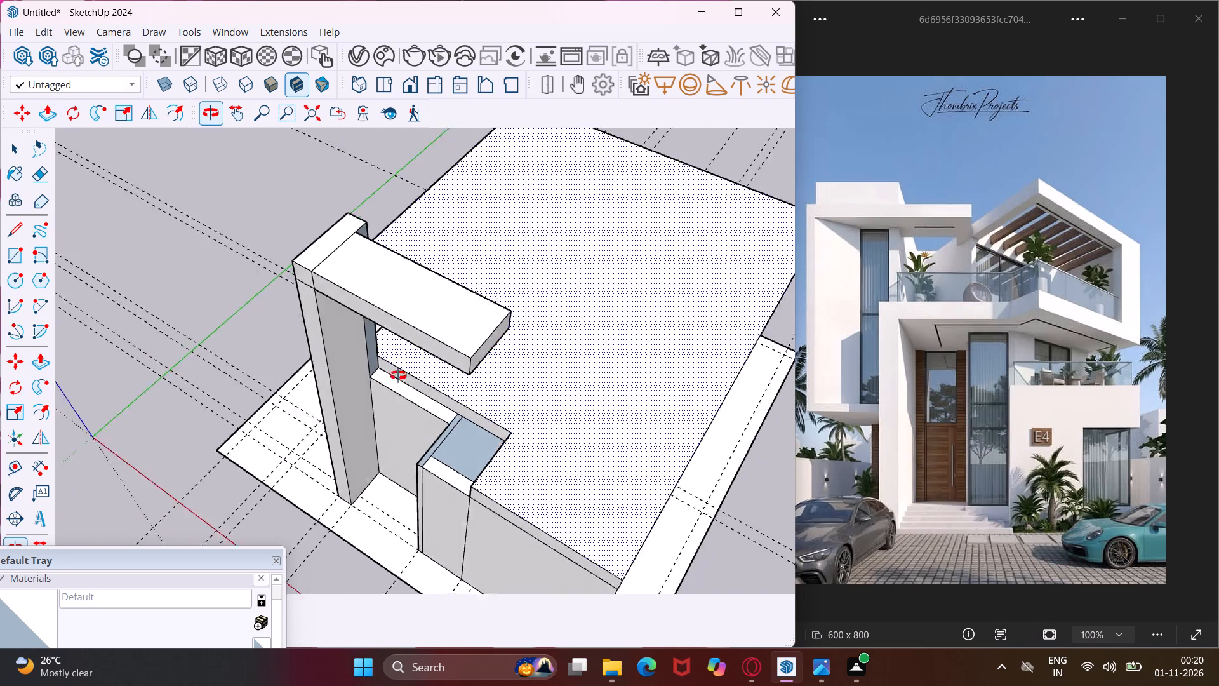
middle_click_drag(398, 375, 265, 401)
scroll(365, 262, "up", 6)
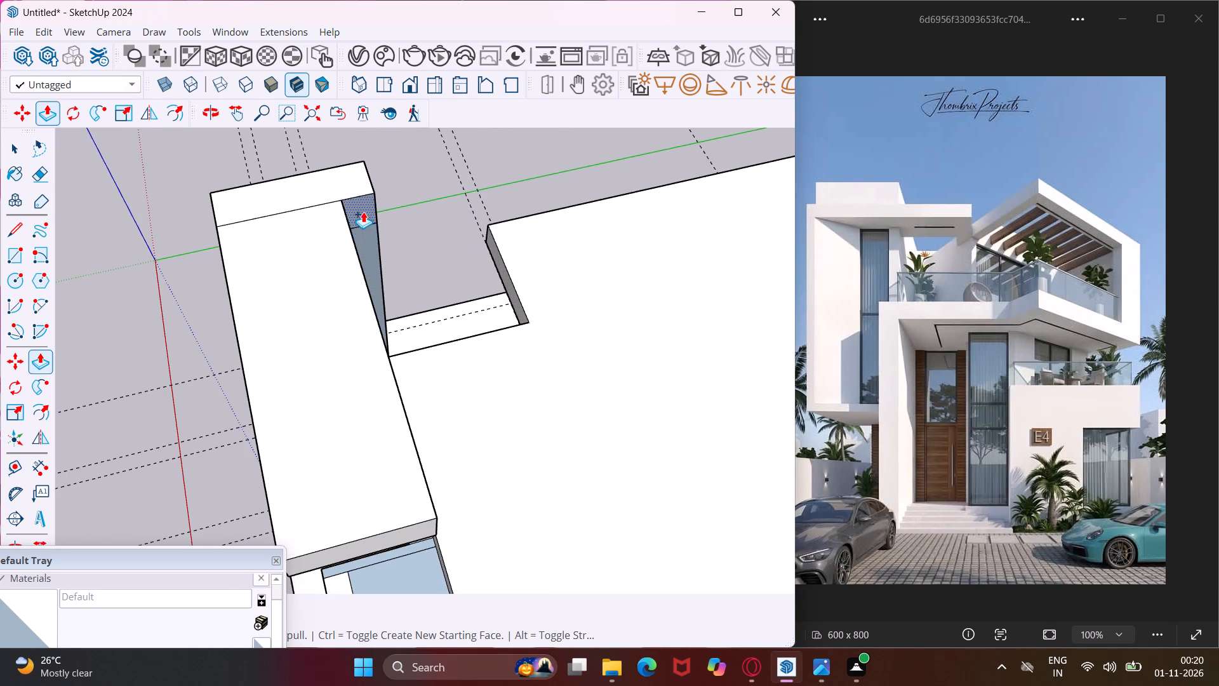
left_click(363, 212)
scroll(369, 253, "down", 5)
left_click(378, 418)
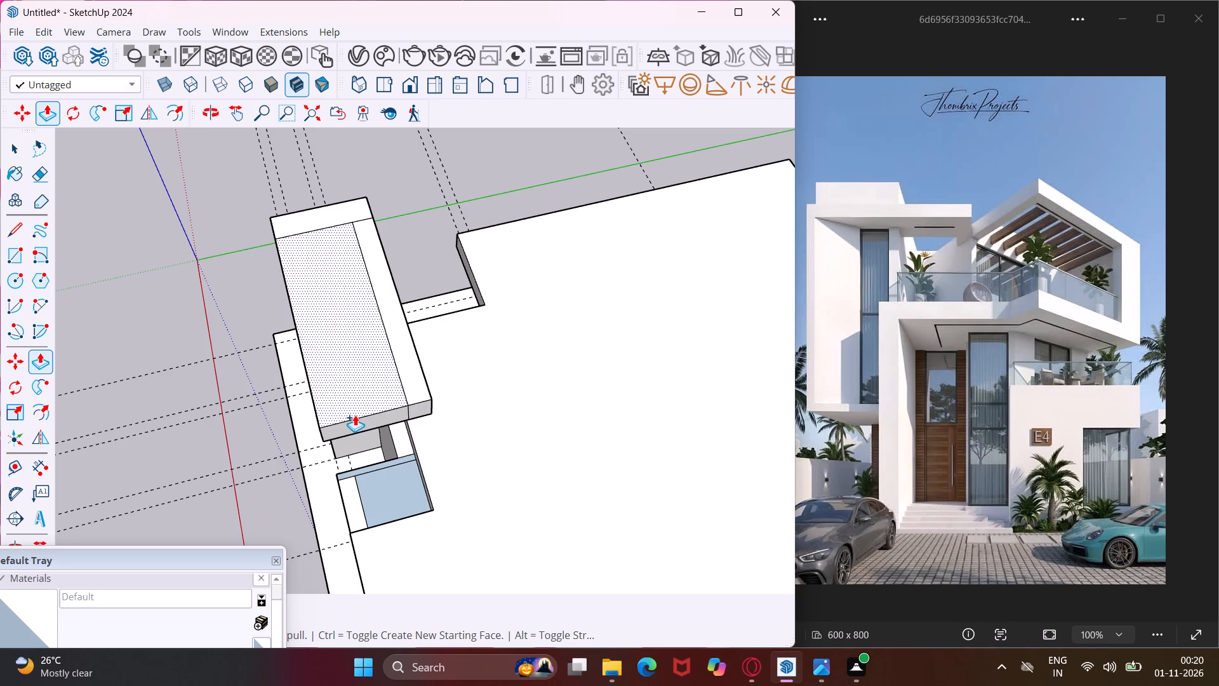
key("Escape")
key("space")
Push/Pull the narrow top strip of the short wall opposite the tall wall up to the overhead beam's underside.
middle_click_drag(355, 415, 427, 399)
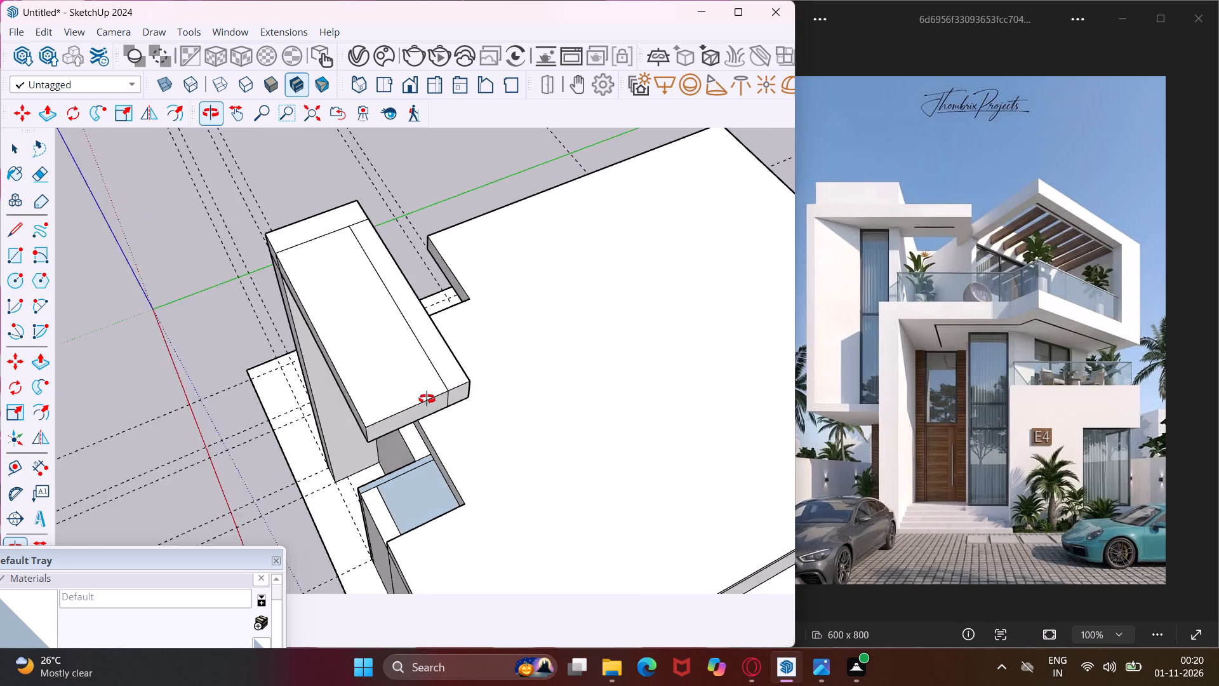
middle_click_drag(427, 399, 619, 311)
scroll(468, 480, "up", 3)
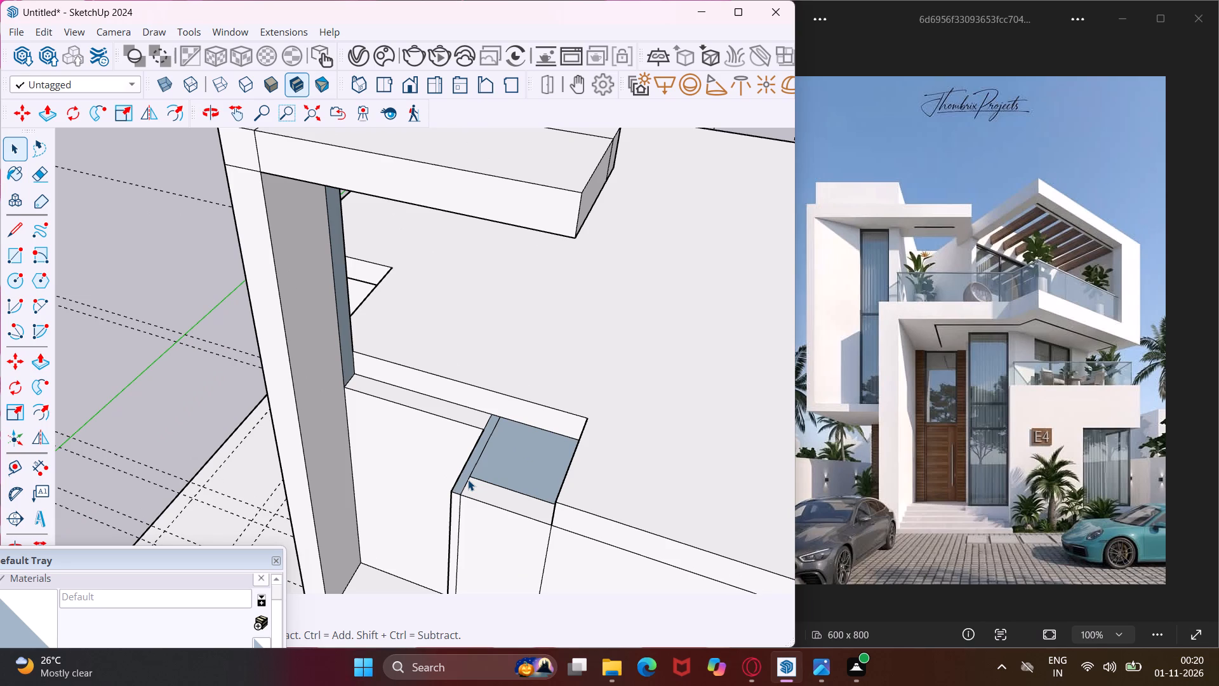
scroll(468, 480, "up", 3)
left_click(462, 478)
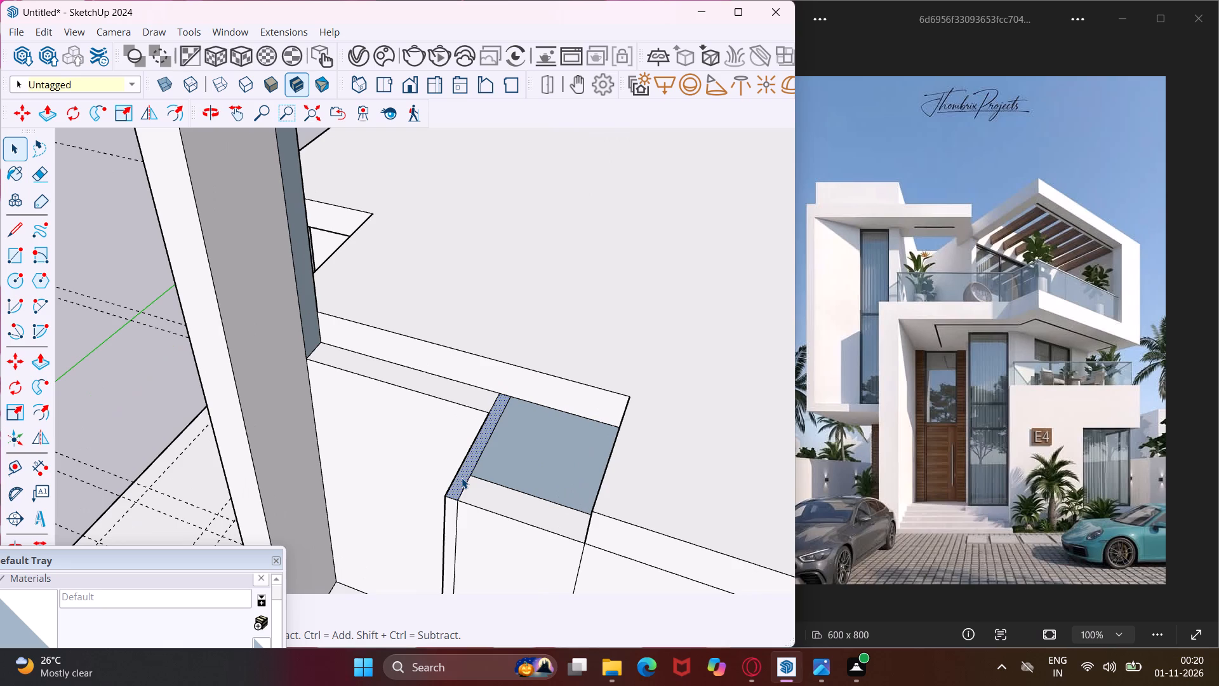
key("p")
left_click(462, 478)
scroll(461, 453, "down", 2)
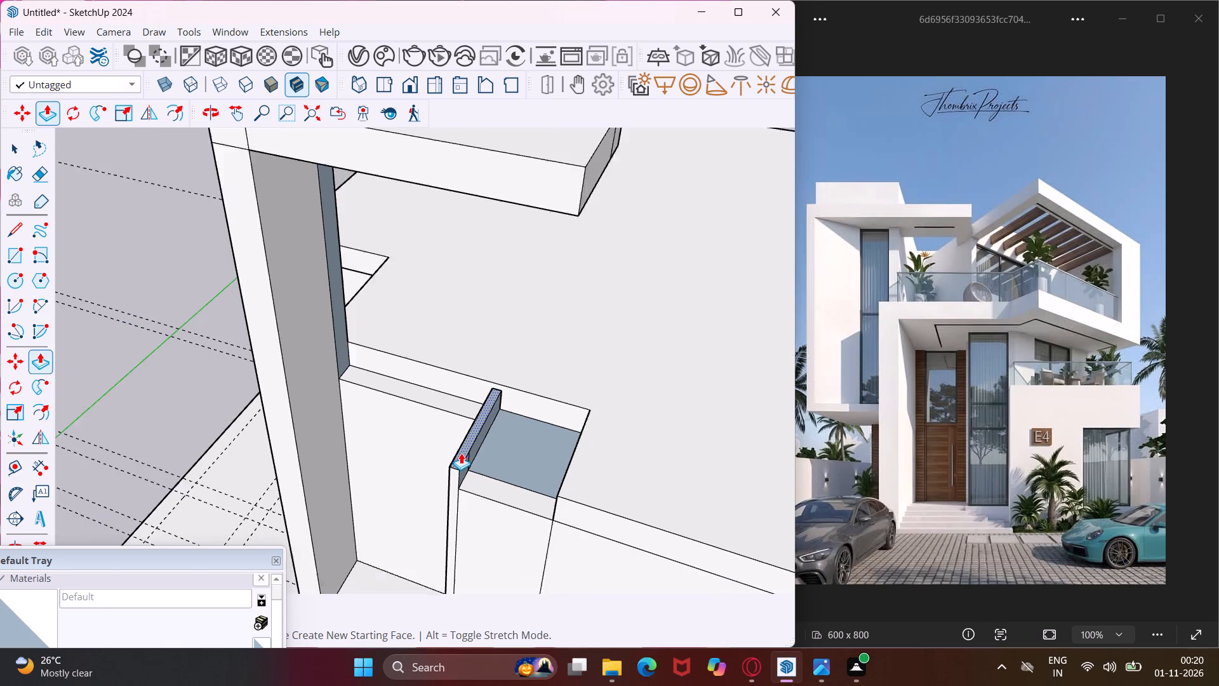
scroll(461, 453, "down", 7)
middle_click_drag(464, 445, 598, 258)
scroll(561, 186, "up", 2)
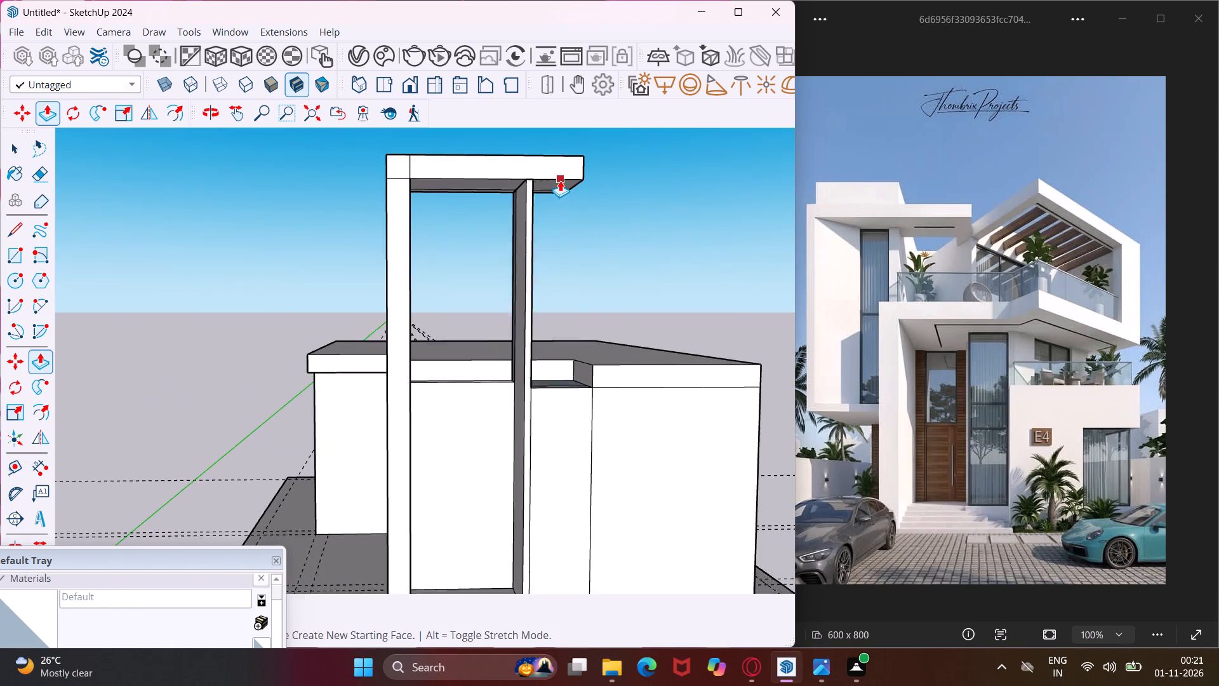
left_click(560, 180)
scroll(519, 326, "up", 1)
middle_click_drag(519, 326, 527, 459)
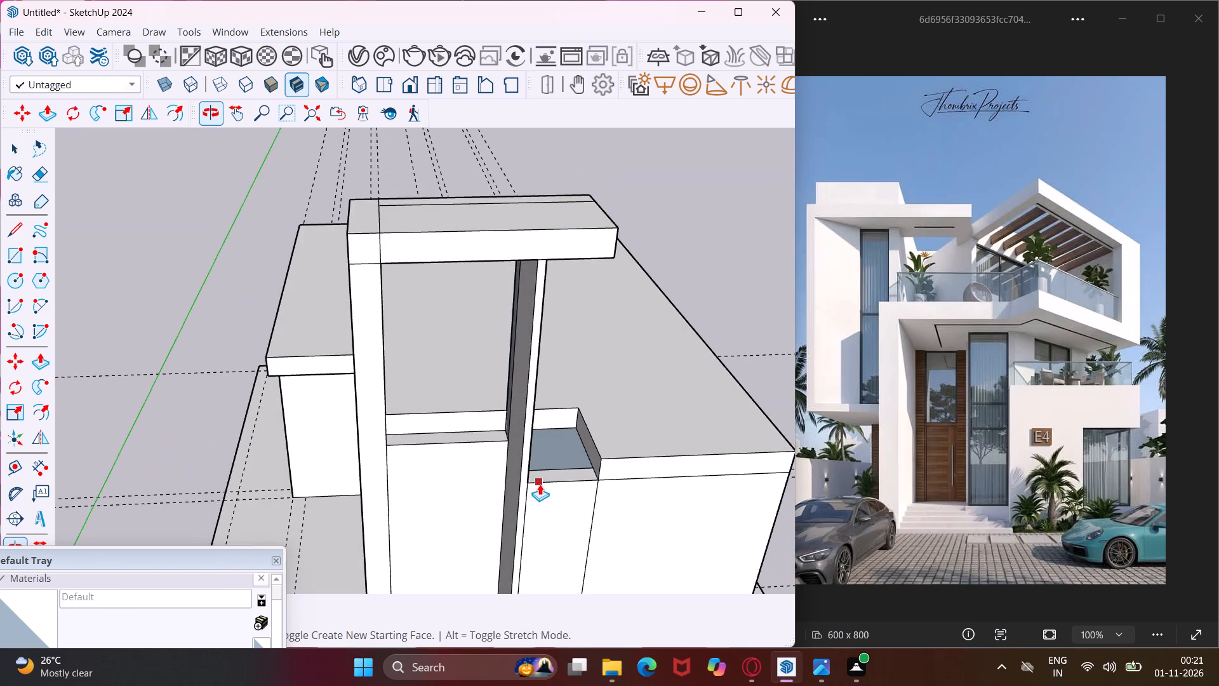
Push/Pull the remaining top face of the short wall, level with the ground-floor slab, up to the overhead beam's underside.
scroll(540, 484, "up", 3)
key("Escape")
left_click(545, 472)
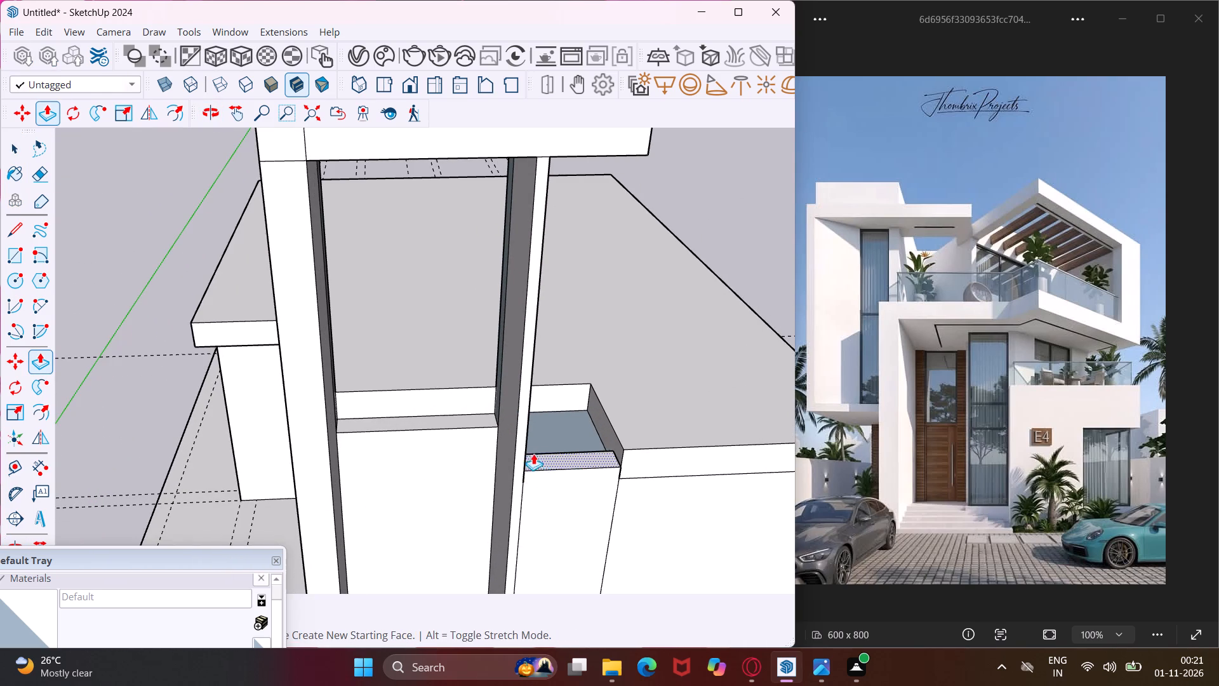
scroll(530, 437, "down", 5)
scroll(545, 272, "up", 3)
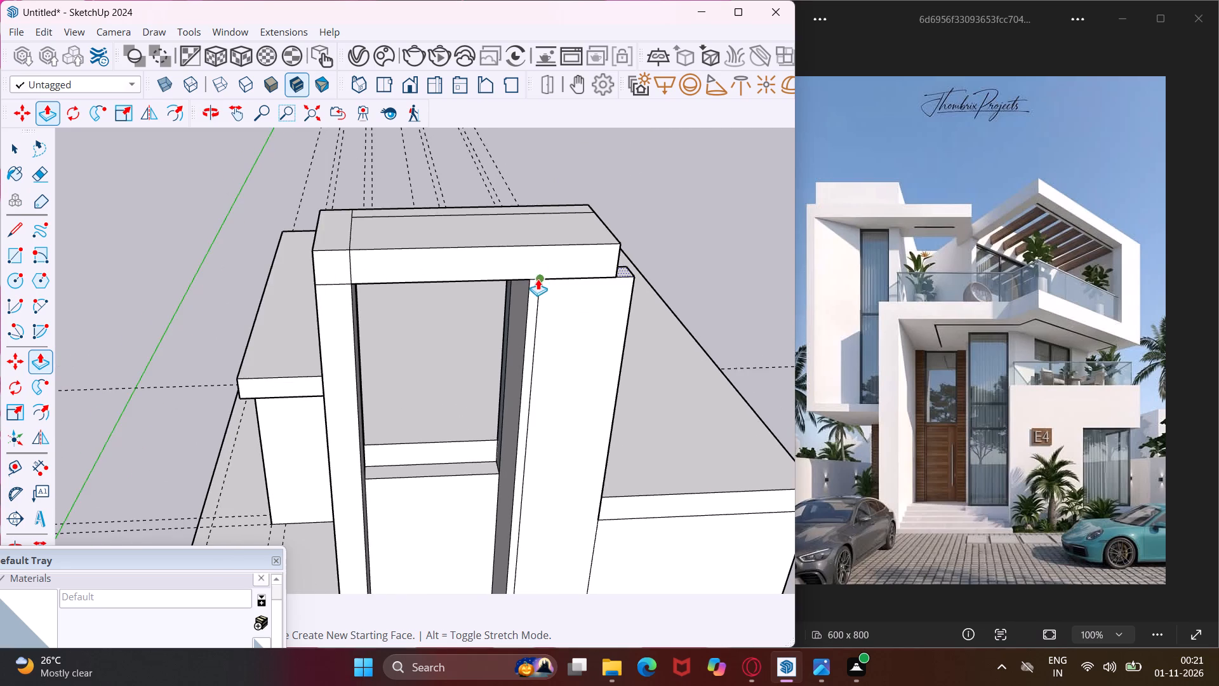
middle_click_drag(538, 279, 541, 122)
scroll(486, 194, "up", 2)
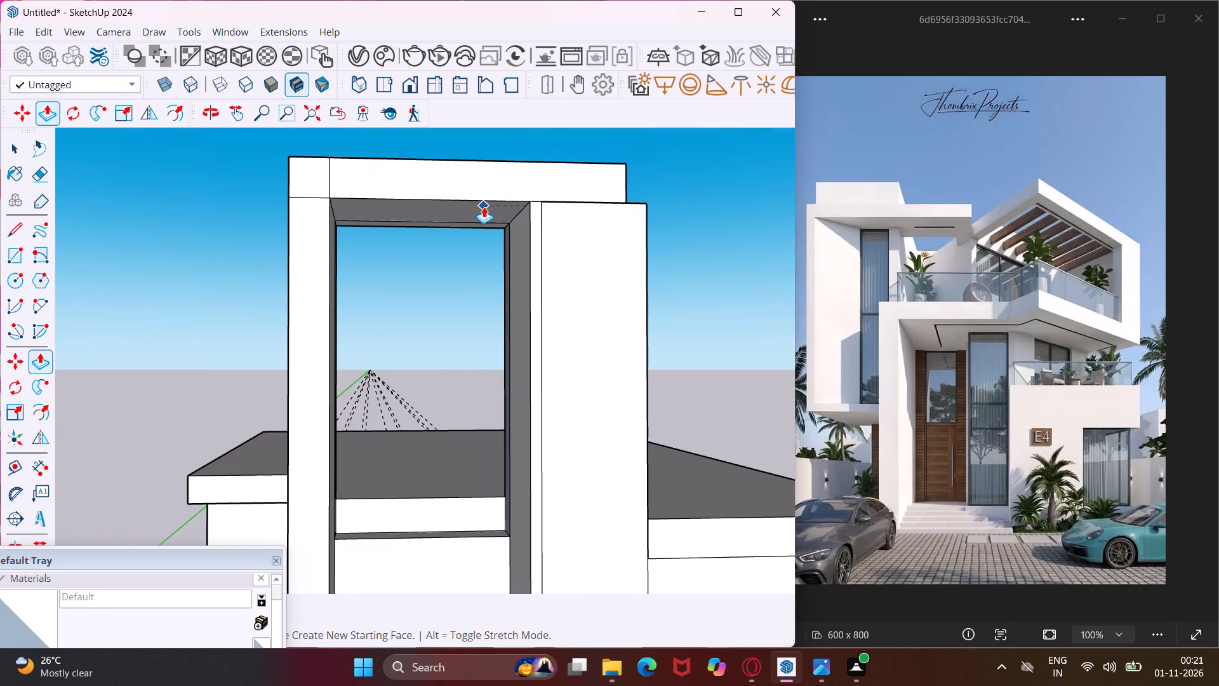
left_click(484, 206)
scroll(436, 214, "down", 4)
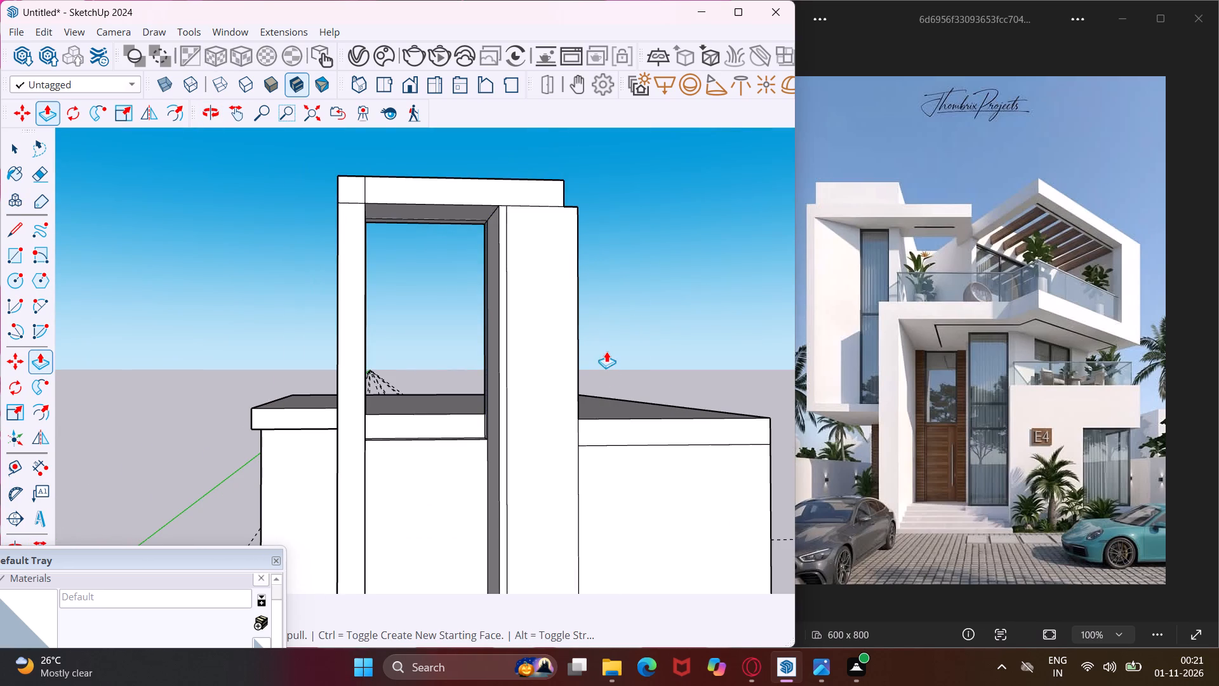
Push/Pull the larger front part of the beam's free end face out flush with the outer side of the supporting wall.
middle_click_drag(609, 369, 411, 505)
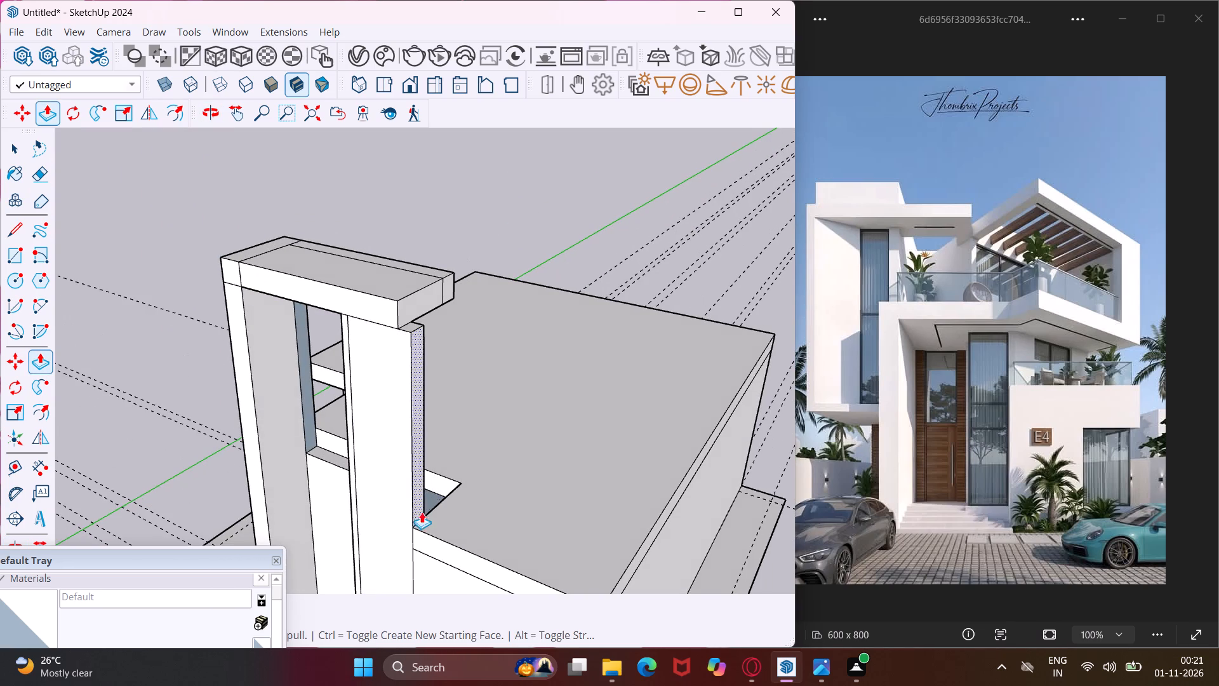
scroll(408, 311, "up", 2)
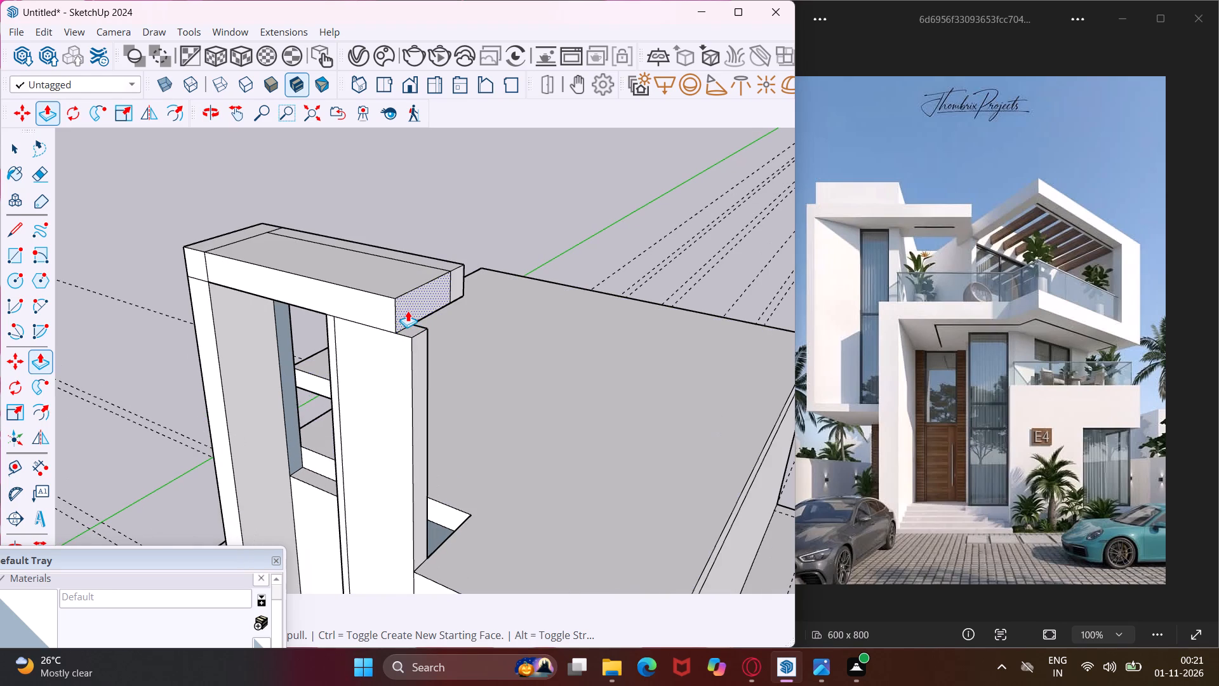
left_click(408, 311)
left_click(414, 340)
Push/Pull the narrow rear strip of the beam's free end face out flush with the extended front part.
middle_click_drag(416, 341, 331, 366)
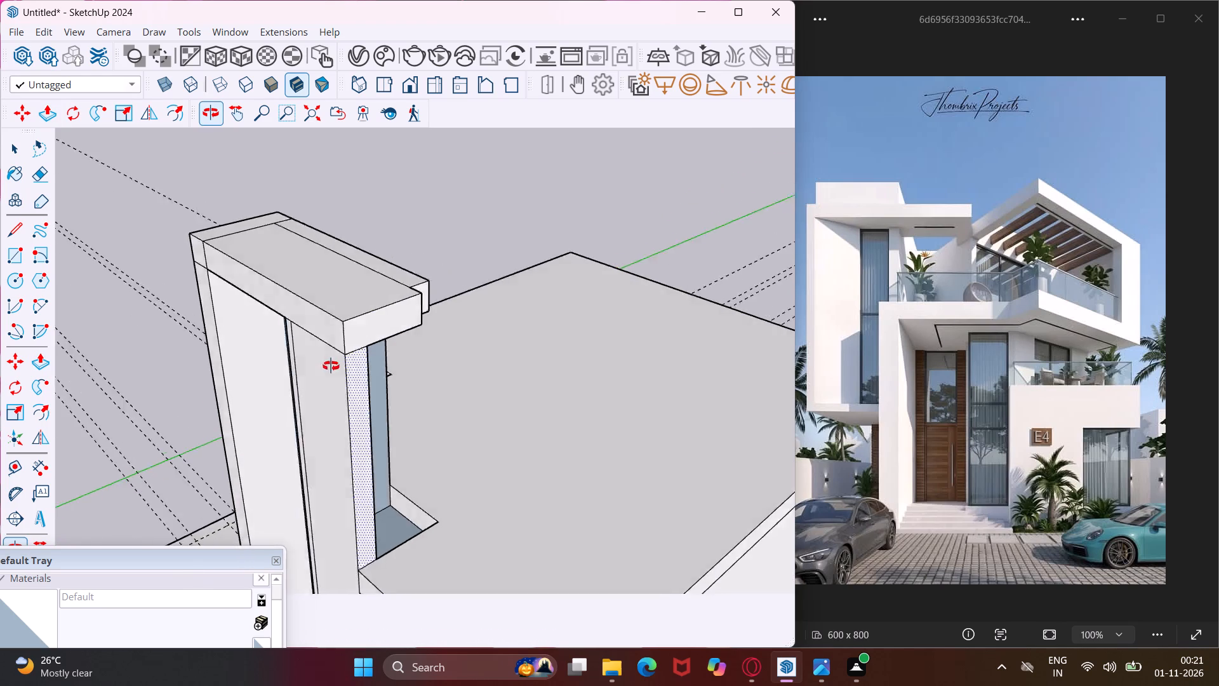
middle_click_drag(331, 366, 296, 375)
scroll(402, 305, "up", 3)
left_click(404, 302)
left_click(357, 333)
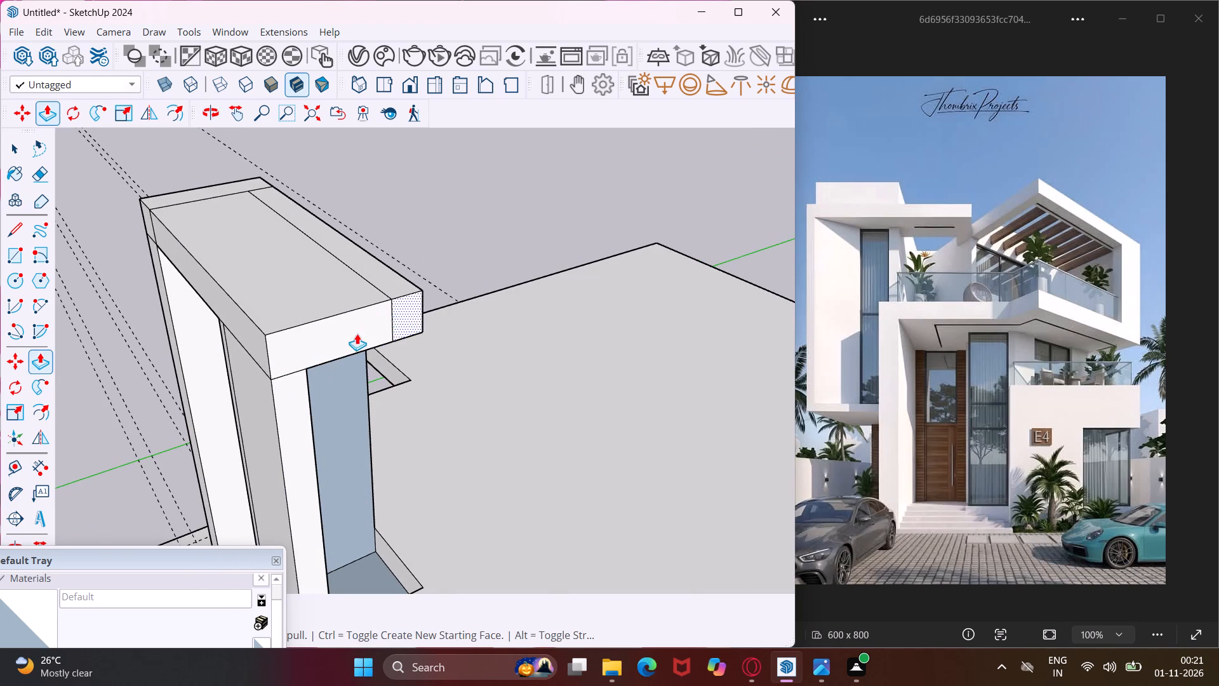
scroll(291, 335, "down", 4)
middle_click_drag(291, 335, 536, 288)
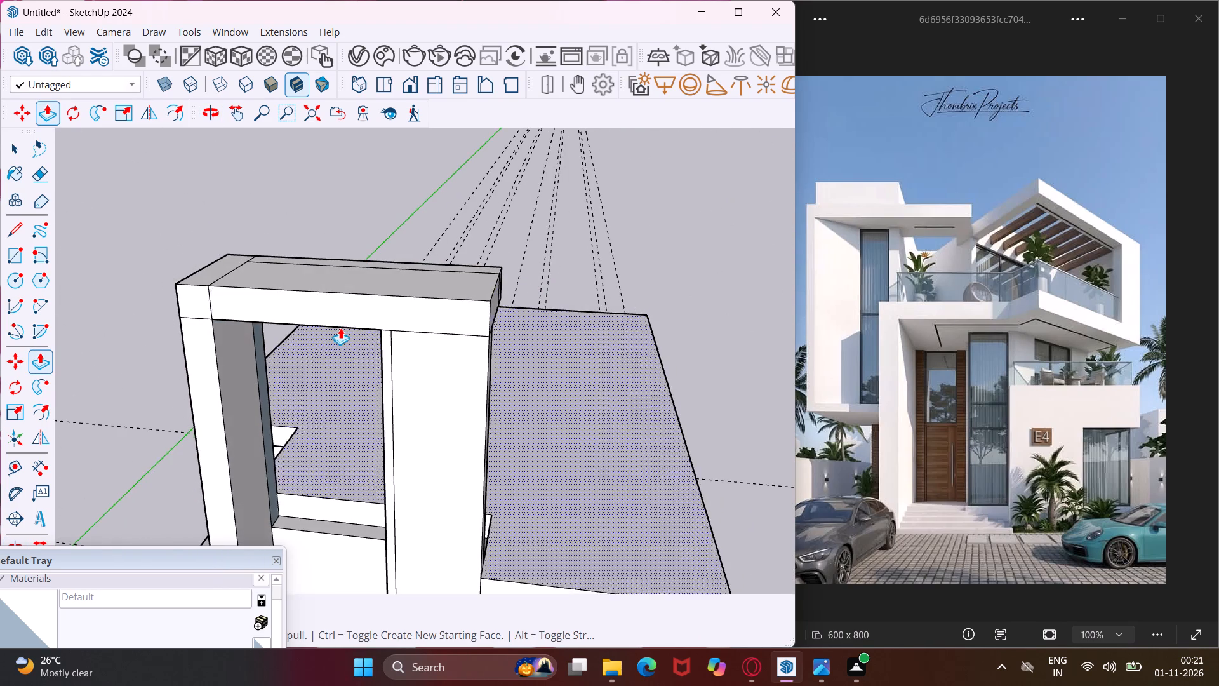
scroll(340, 328, "down", 14)
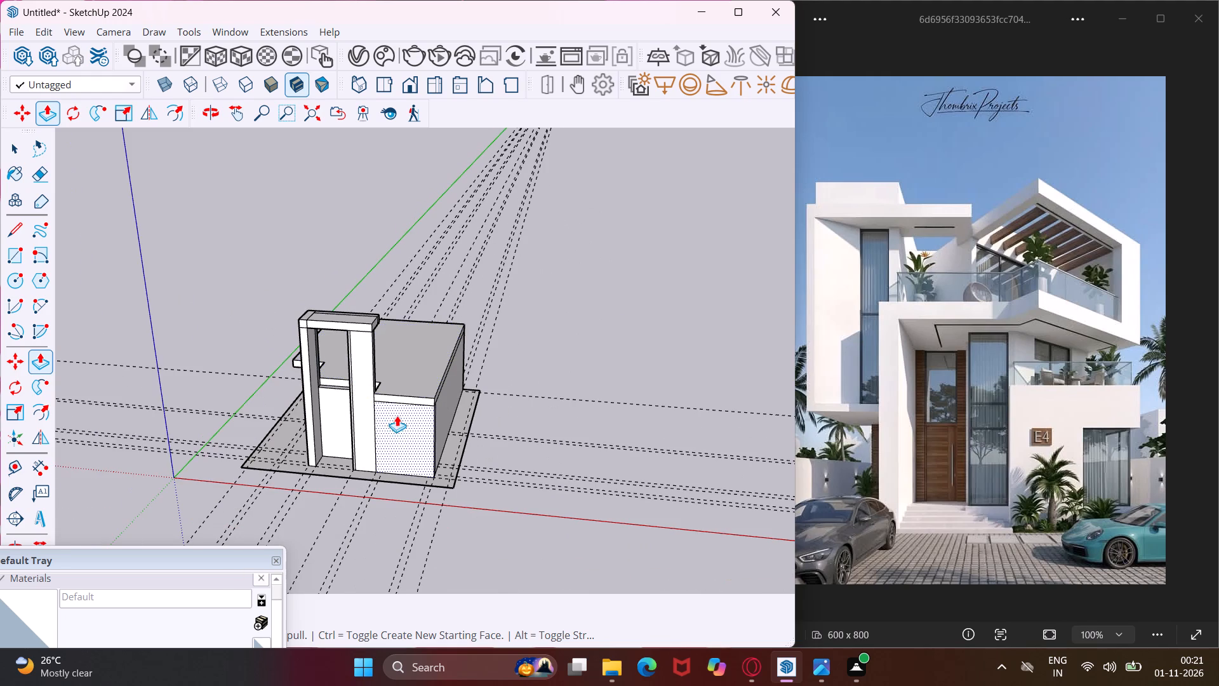
key("Escape")
key("space")
Push/Pull the slab's long side edge face on the tall wall's side farther outward, widening the overhang beyond the ground-floor wall.
scroll(382, 380, "up", 3)
middle_click_drag(382, 380, 402, 418)
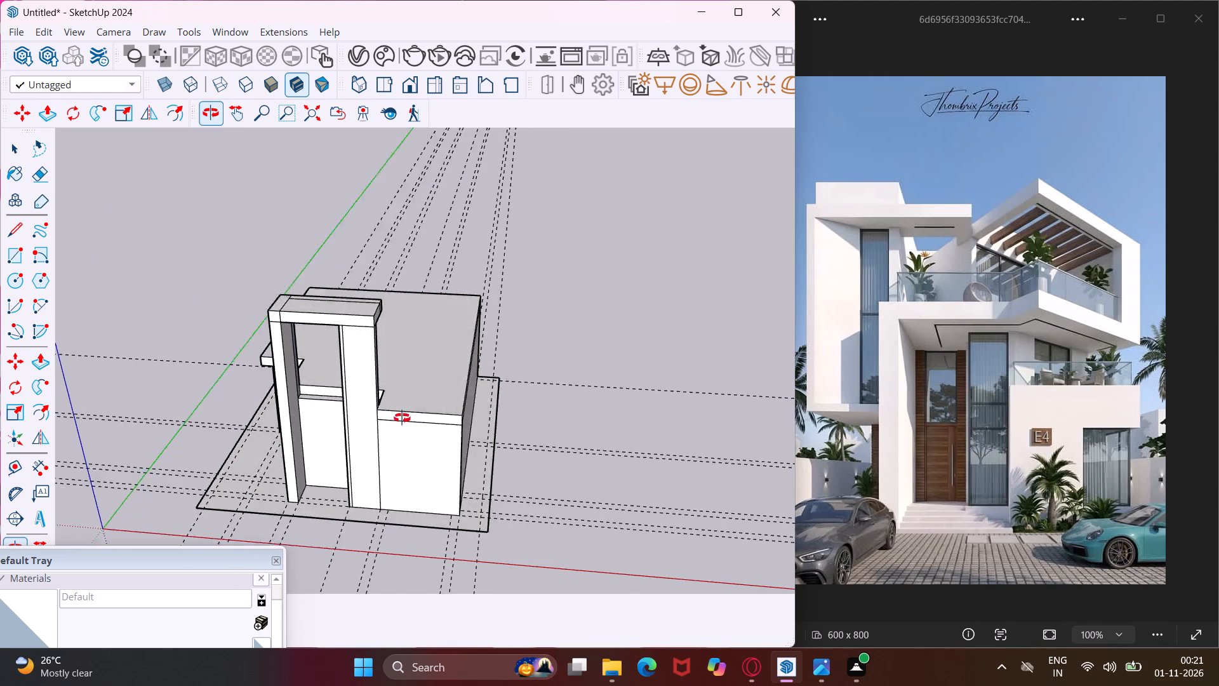
middle_click_drag(402, 418, 470, 512)
scroll(264, 368, "up", 5)
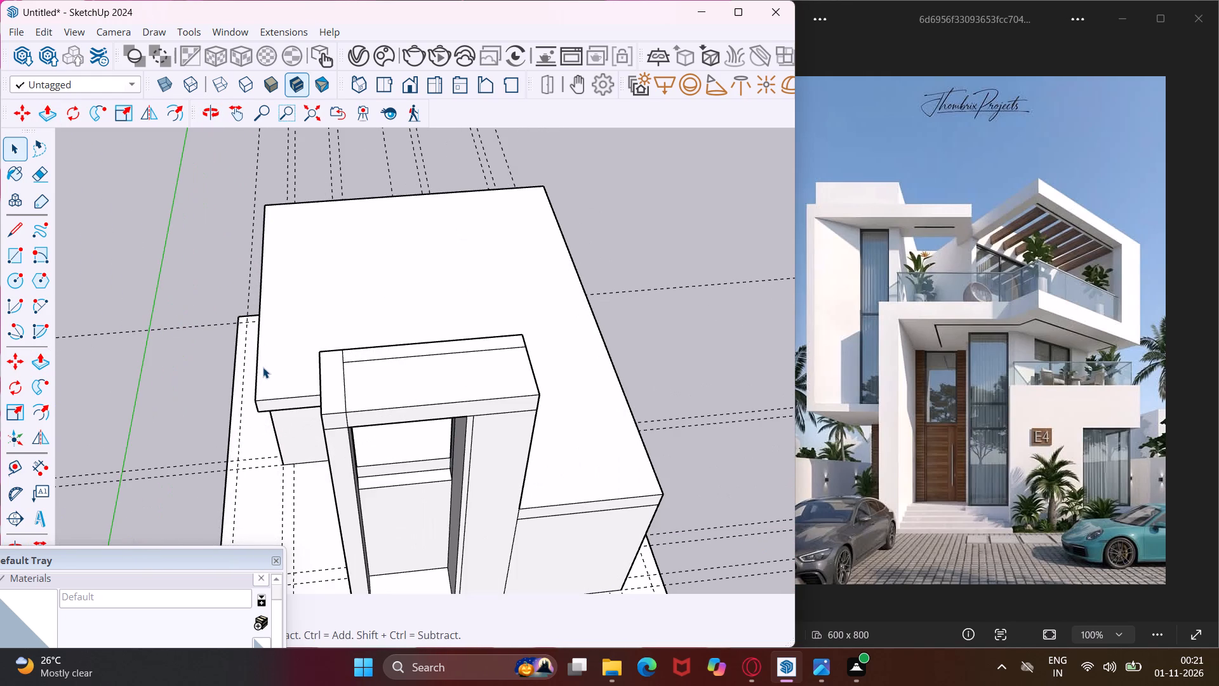
middle_click_drag(263, 367, 498, 306)
scroll(498, 306, "up", 1)
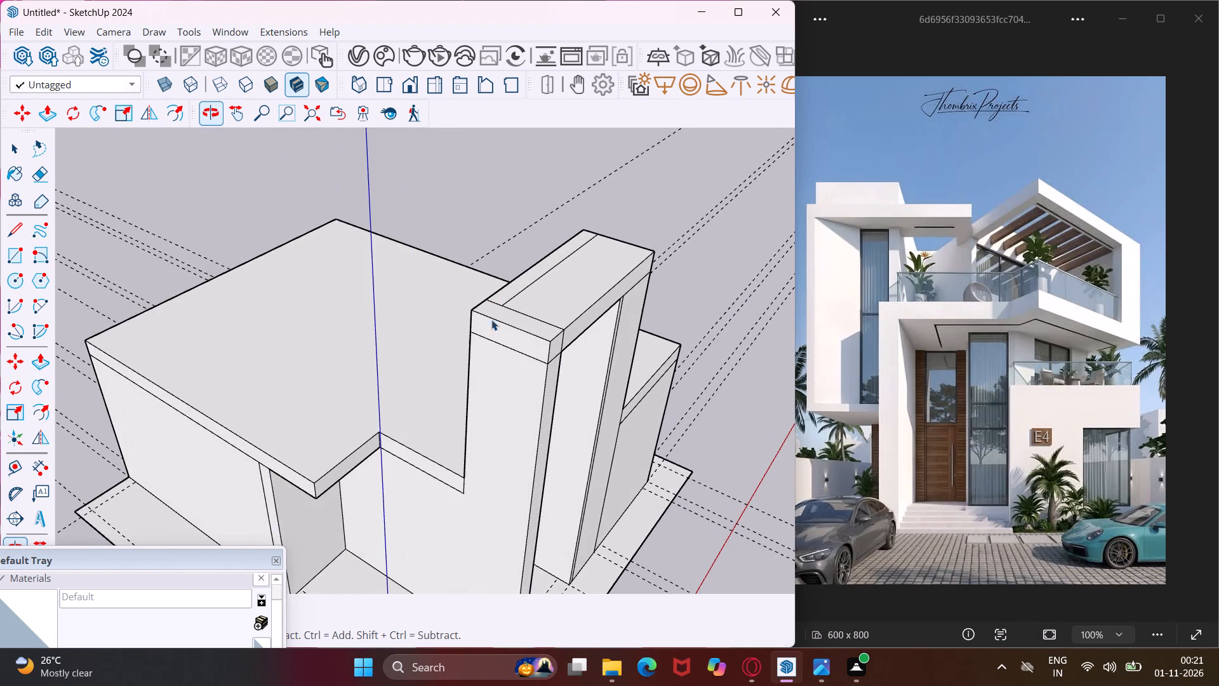
scroll(279, 482, "up", 3)
left_click(290, 471)
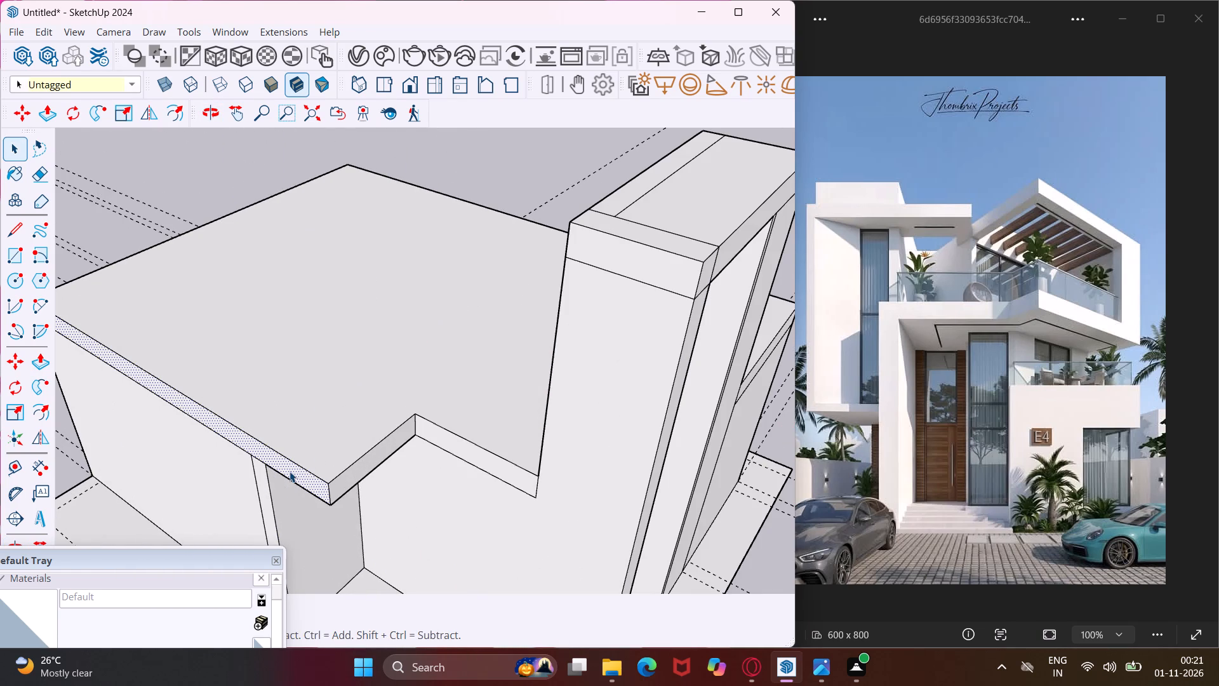
key("p")
left_click(290, 471)
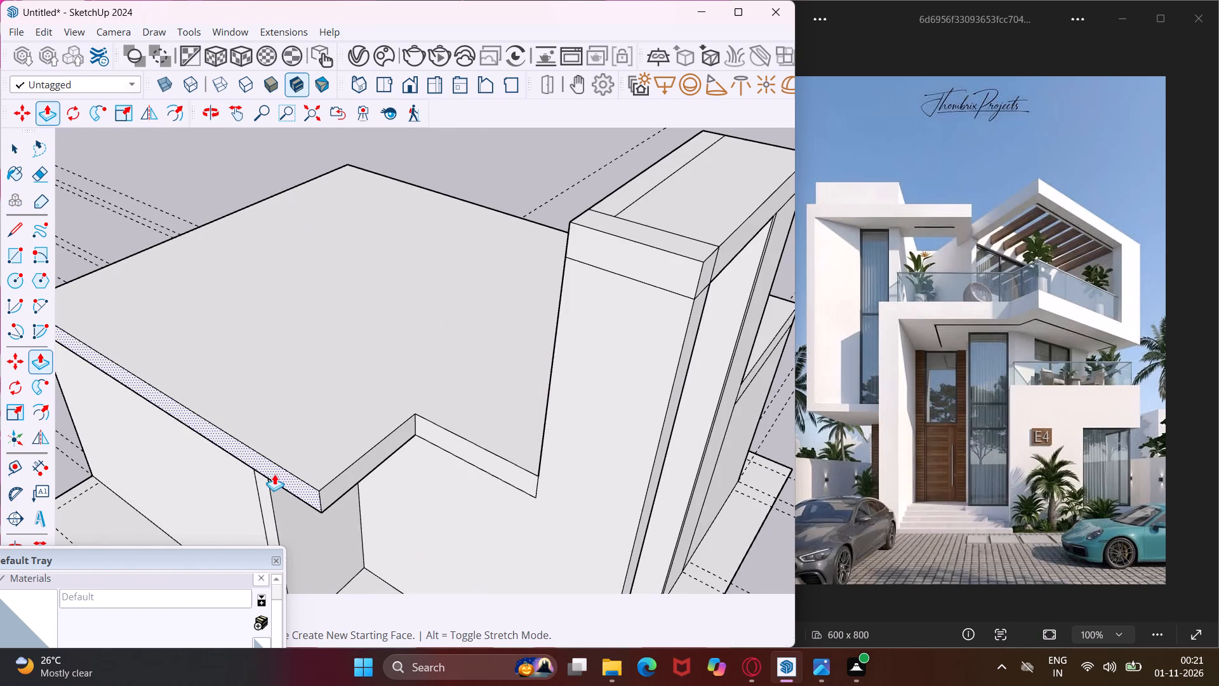
scroll(261, 476, "down", 3)
left_click(228, 484)
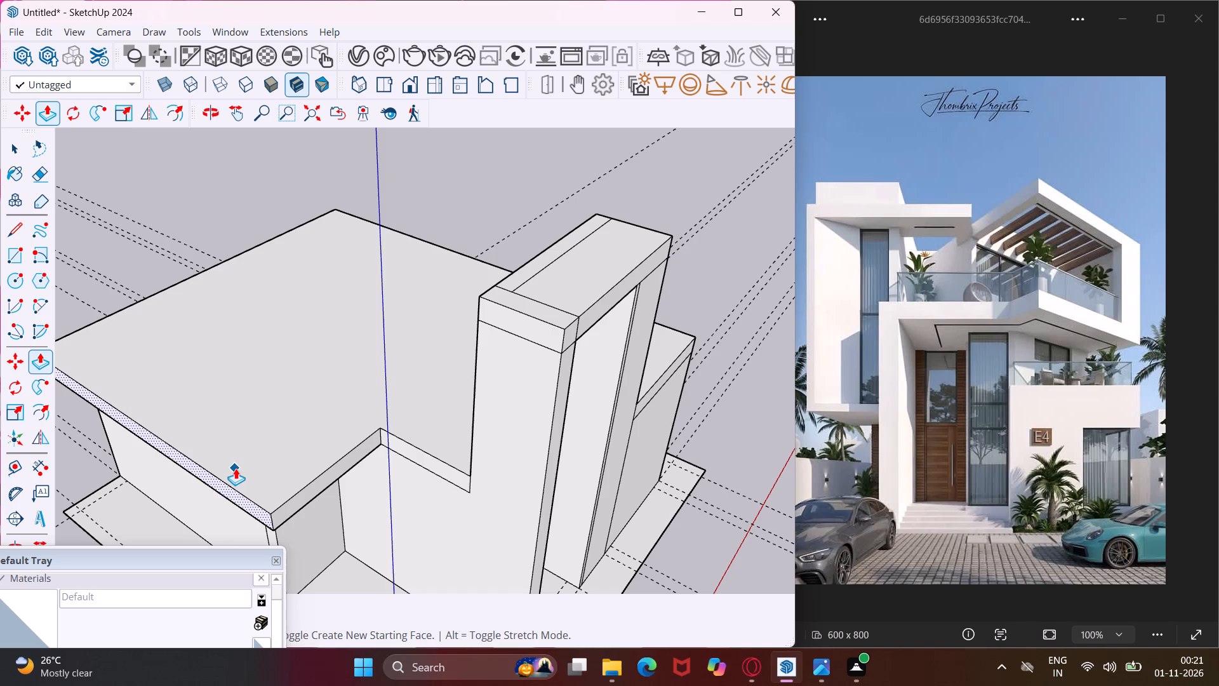
key("Escape")
key("space")
Draw a line about 1' long from the front top corner of the beam's free end, angled outward away from the beam.
scroll(321, 504, "down", 5)
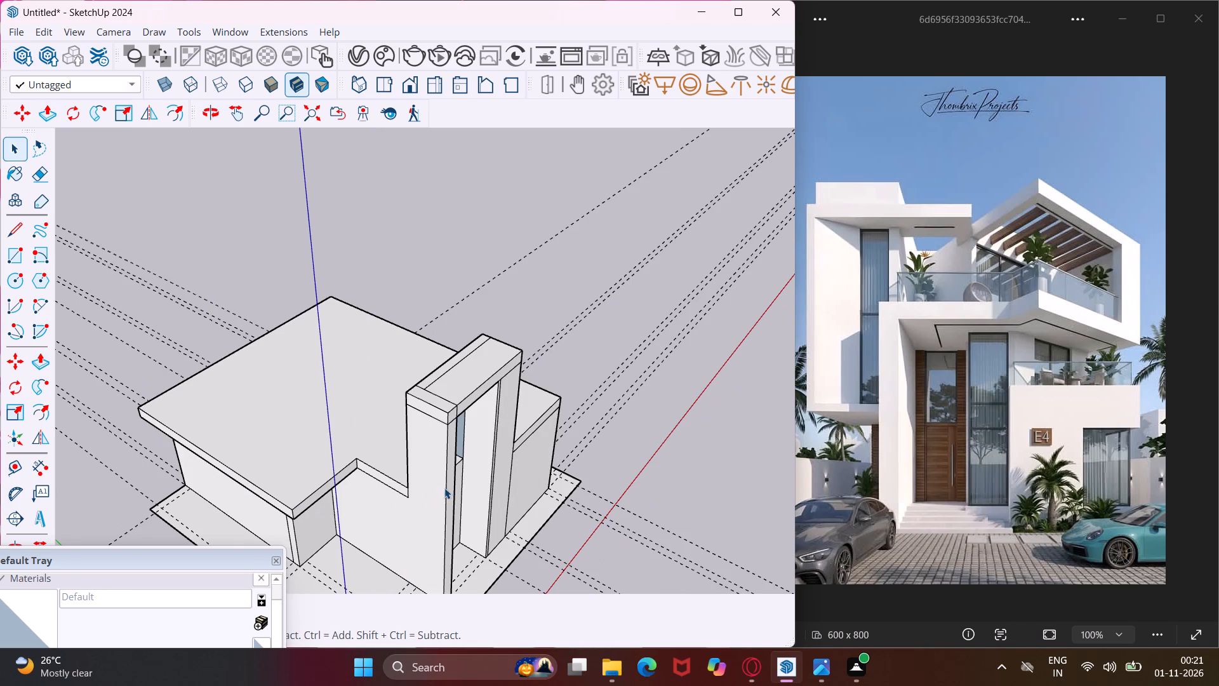
scroll(470, 483, "up", 3)
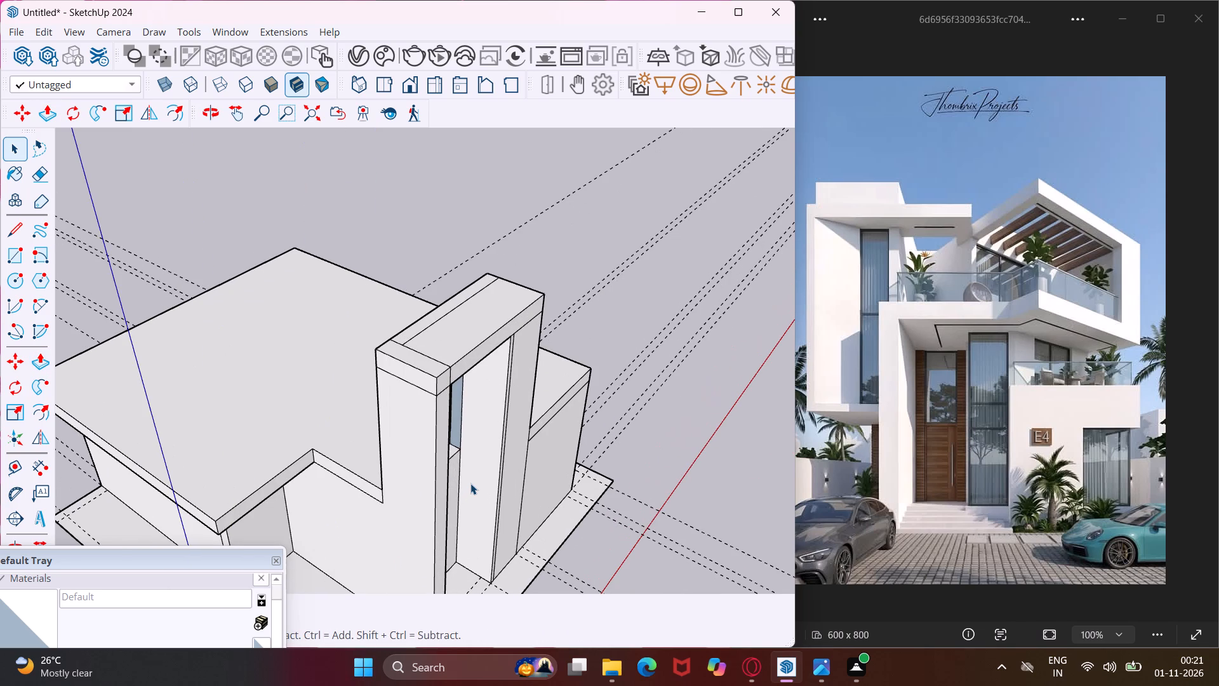
middle_click_drag(470, 483, 108, 476)
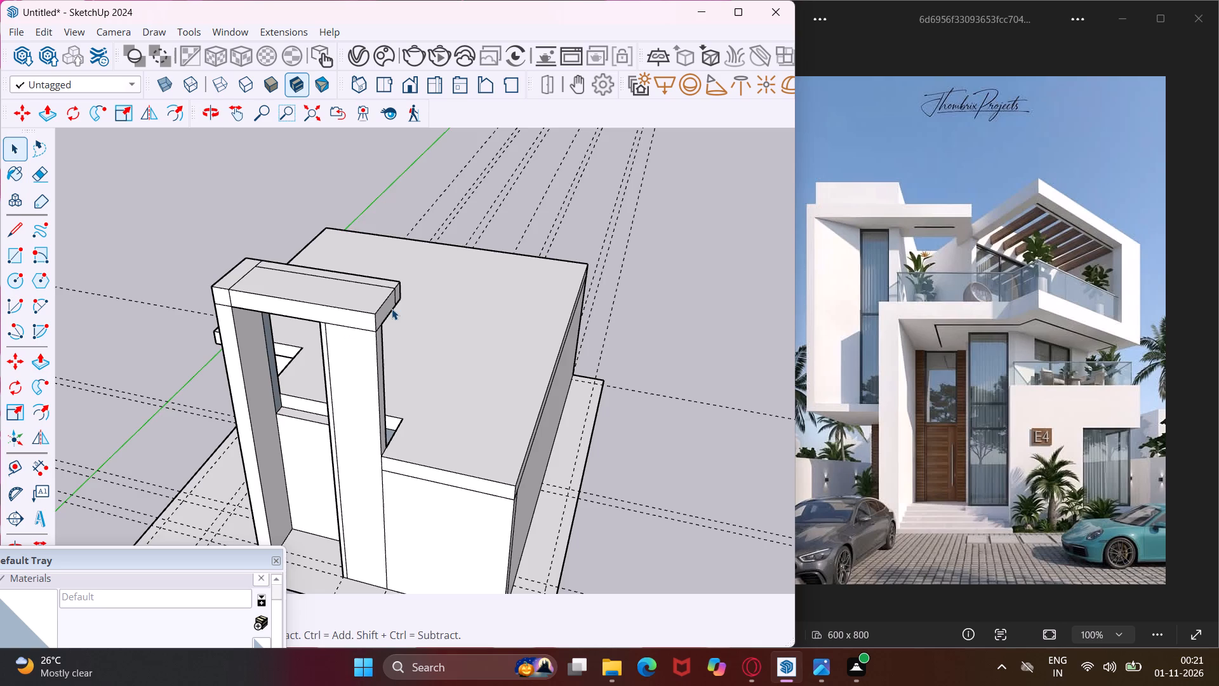
middle_click_drag(392, 309, 256, 343)
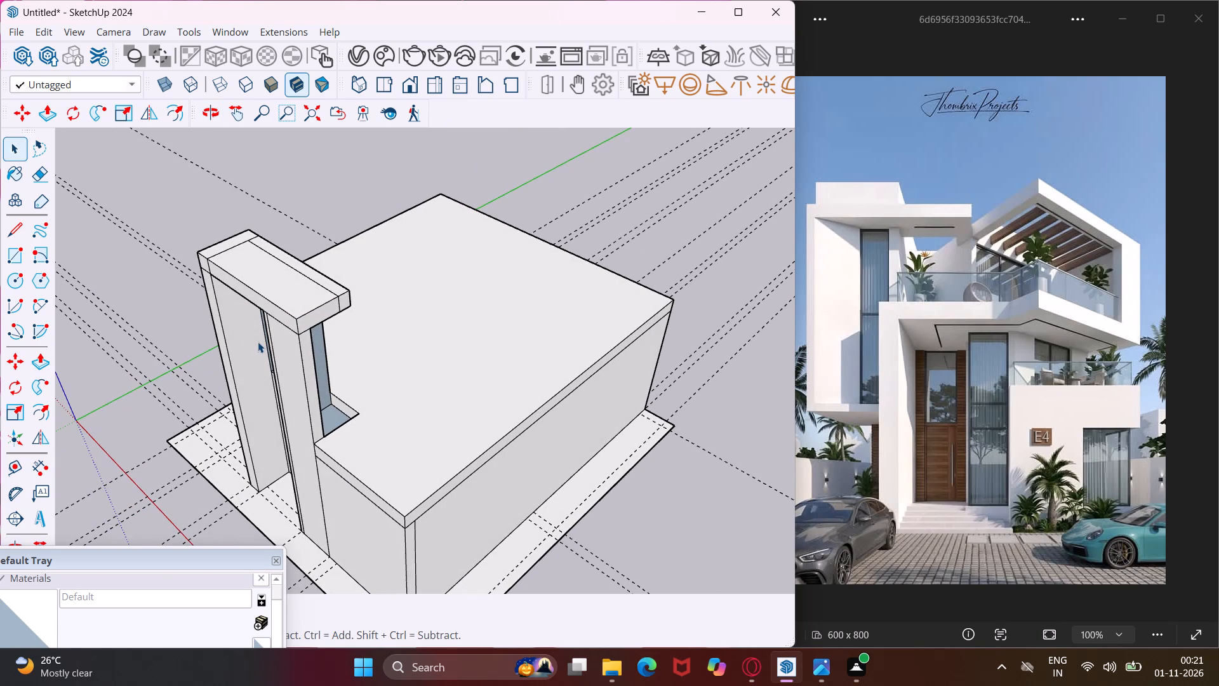
middle_click_drag(258, 342, 570, 359)
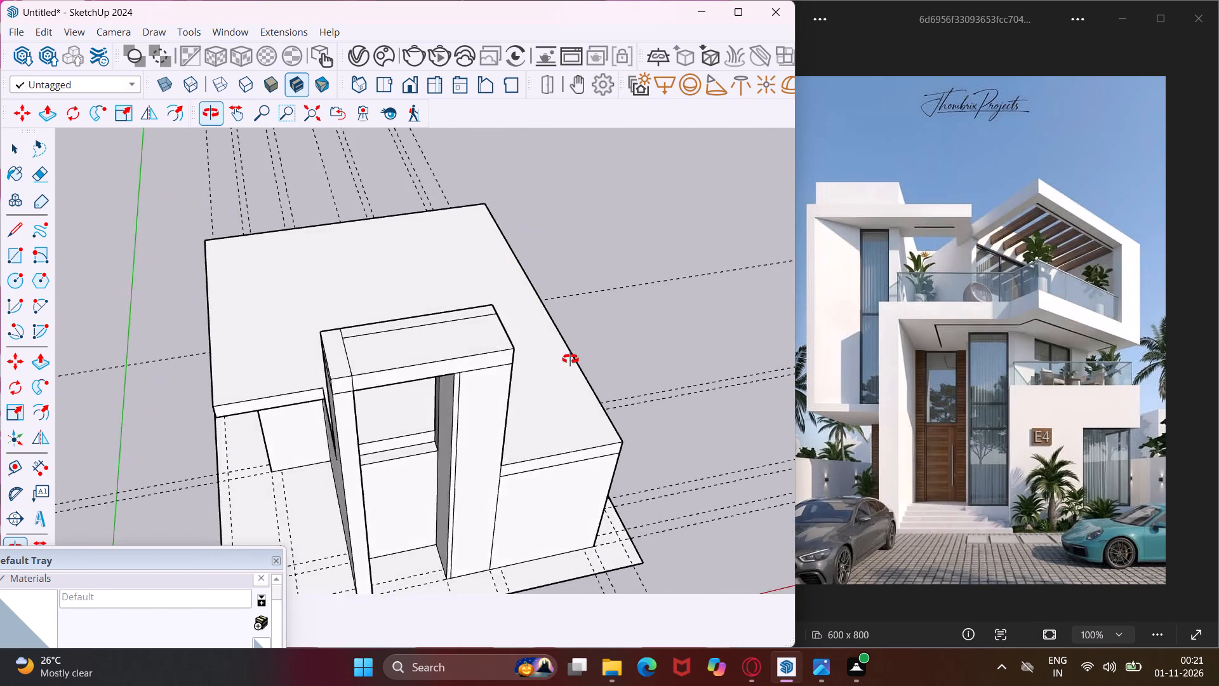
middle_click_drag(570, 359, 664, 359)
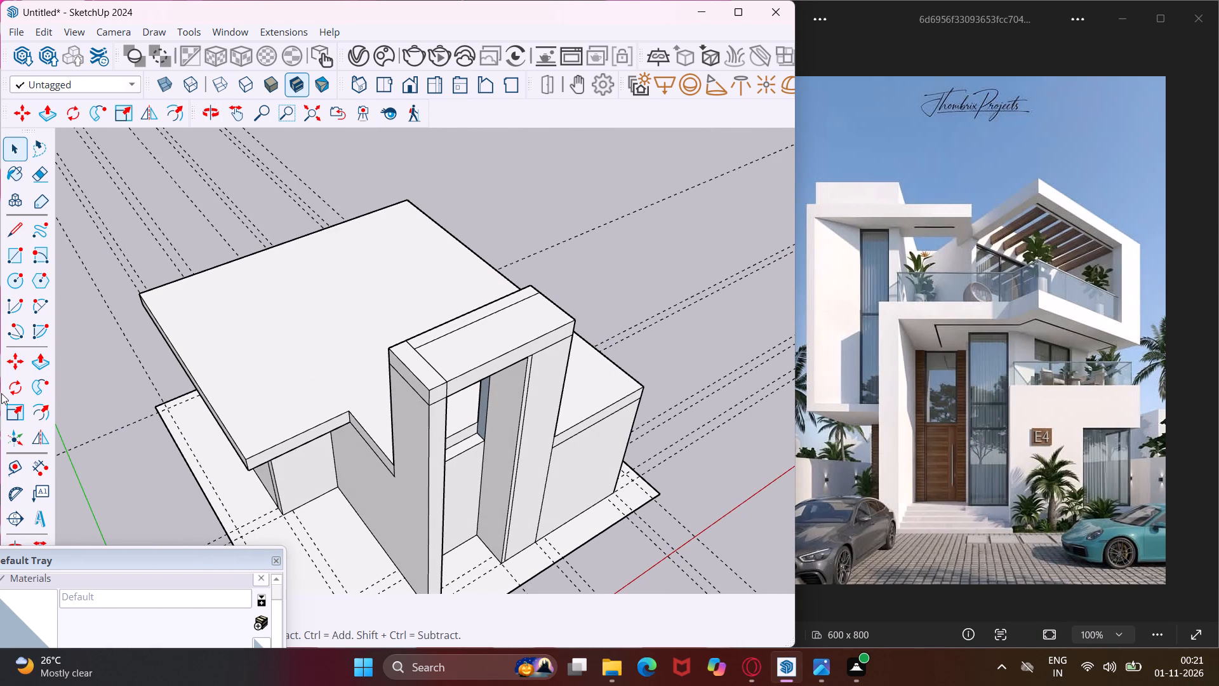
left_click(13, 235)
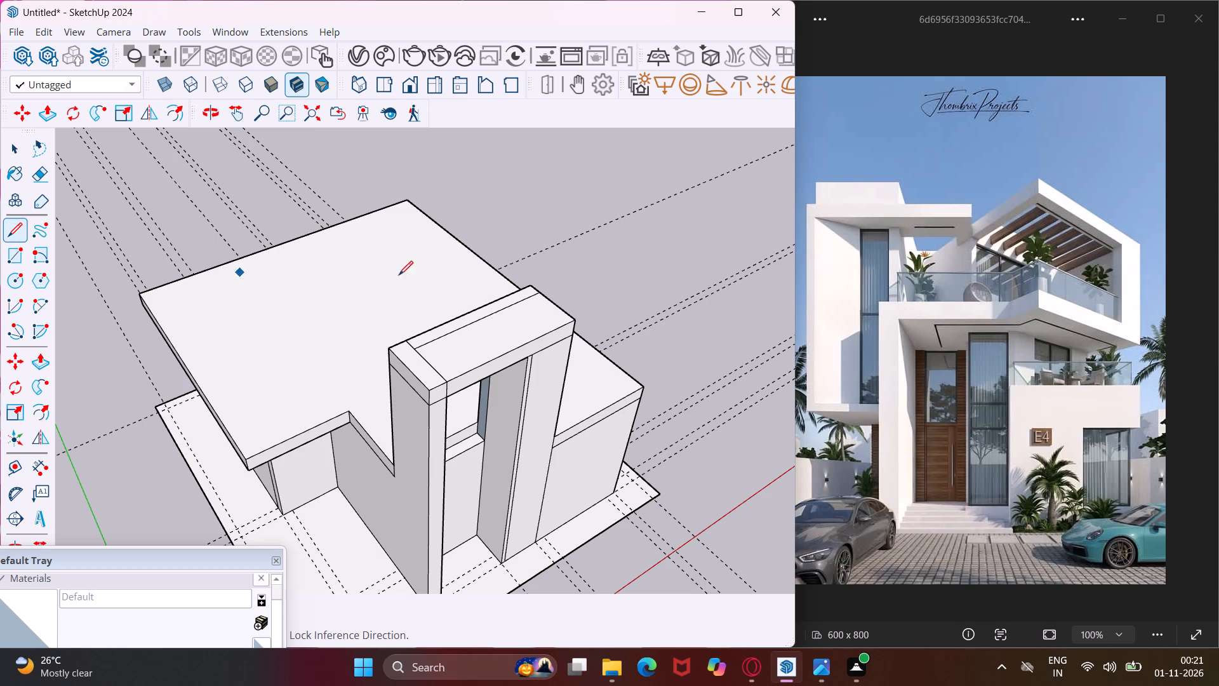
scroll(536, 316, "up", 3)
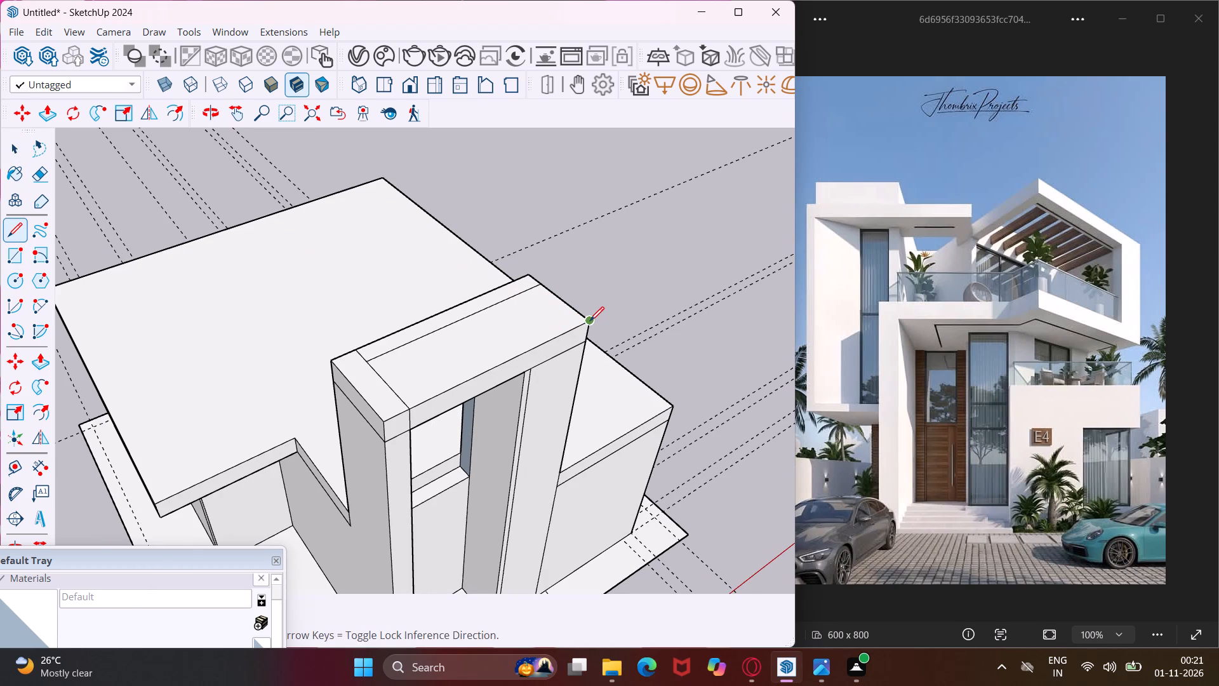
left_click(590, 321)
middle_click_drag(618, 332, 724, 347)
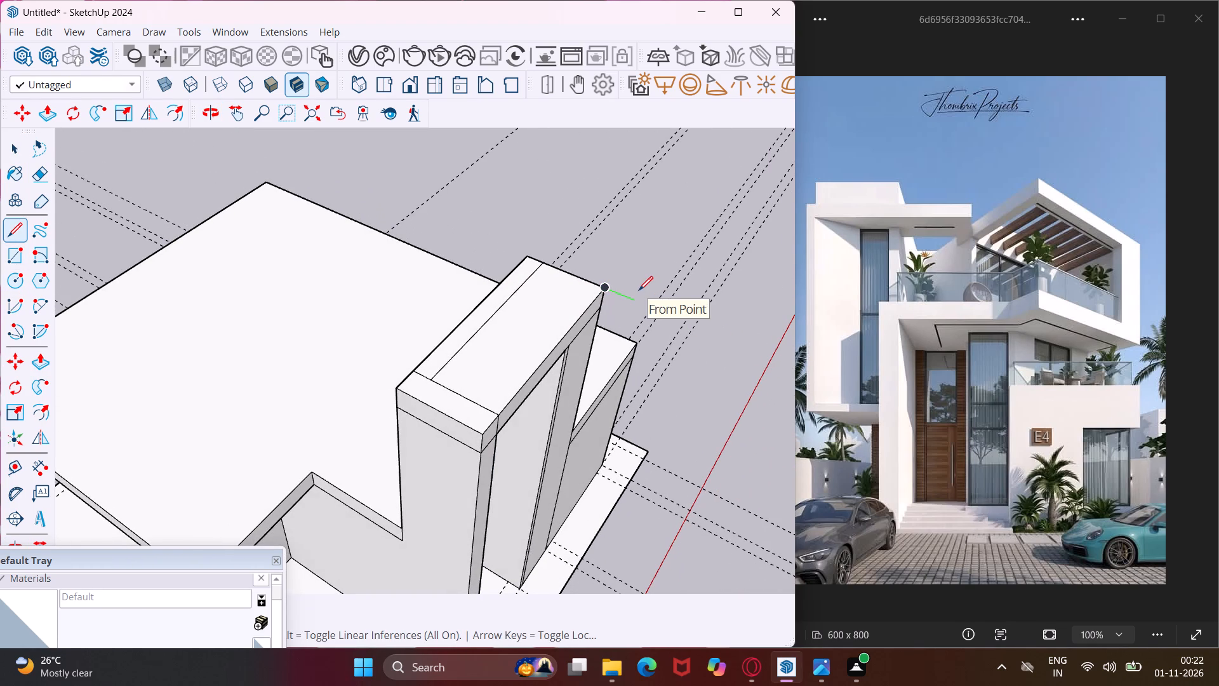
middle_click_drag(639, 290, 735, 296)
scroll(663, 261, "up", 4)
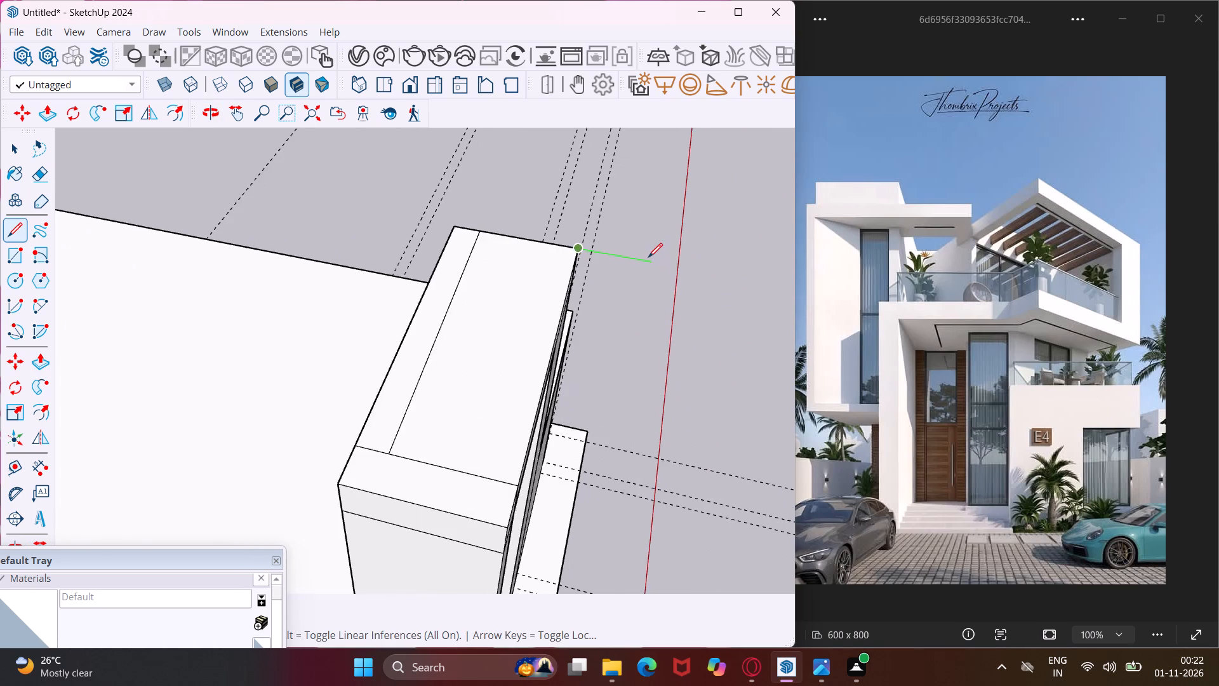
scroll(640, 256, "up", 3)
middle_click_drag(636, 256, 667, 205)
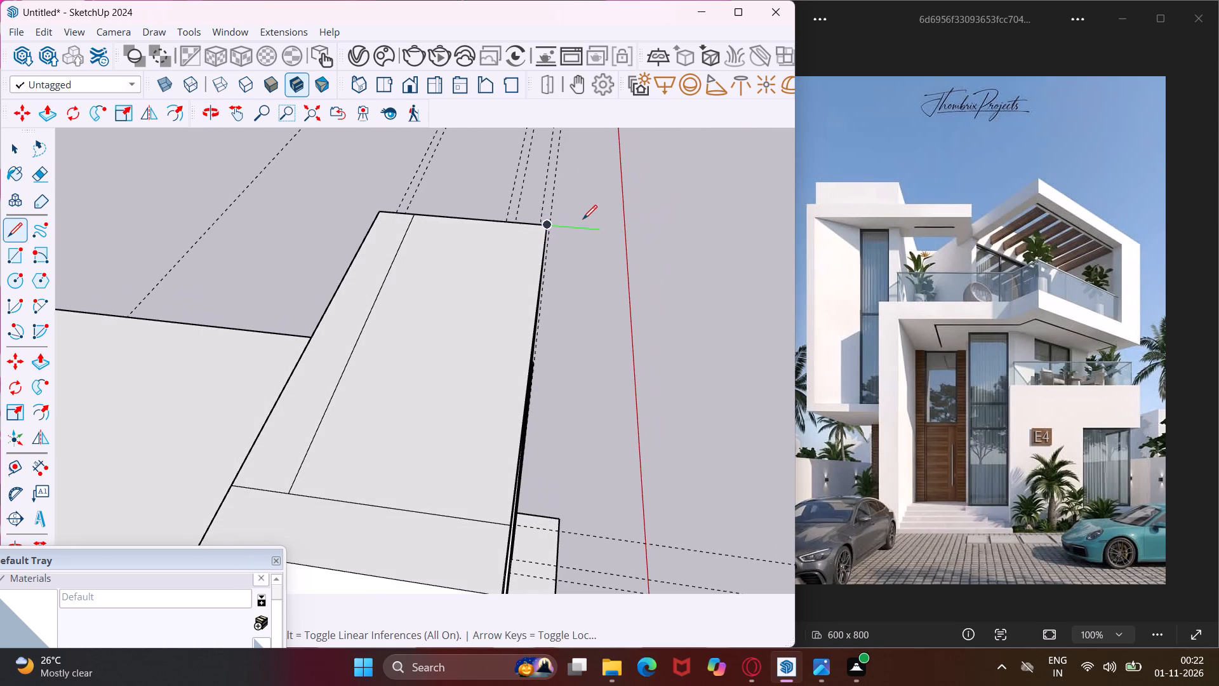
scroll(578, 206, "up", 2)
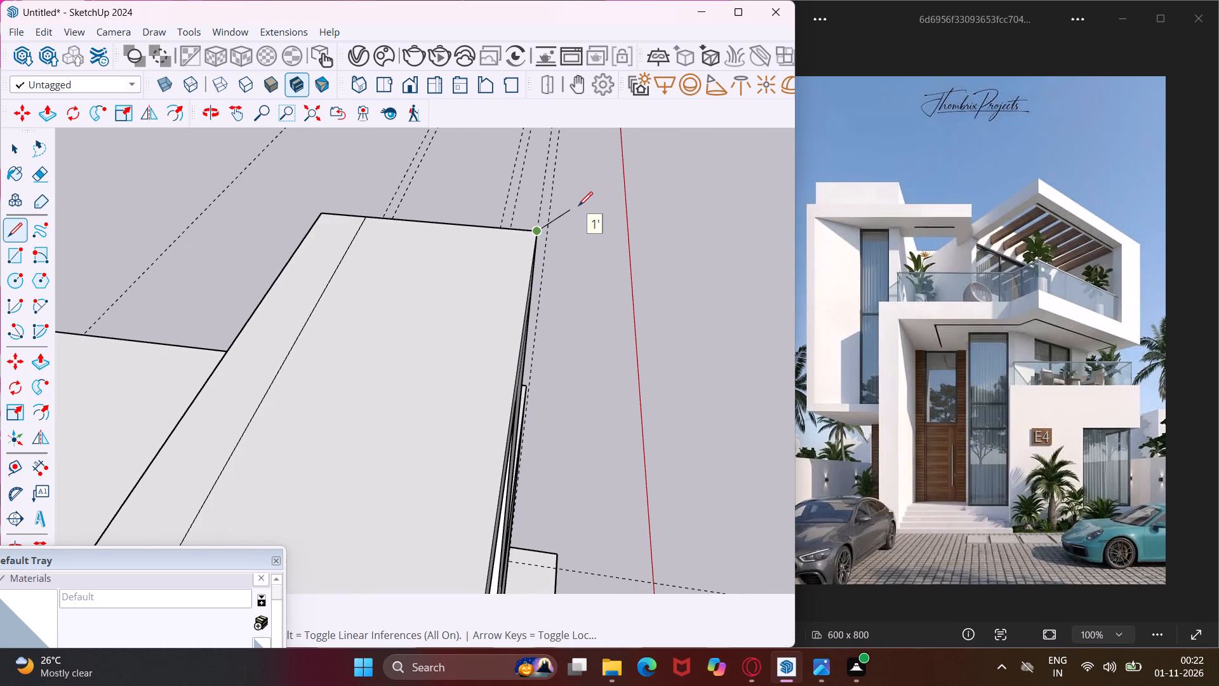
left_click(578, 206)
Draw a long line perpendicular to the short 1' line from its outer end, extending it in segments past the slab's edge.
middle_click_drag(578, 206, 295, 248)
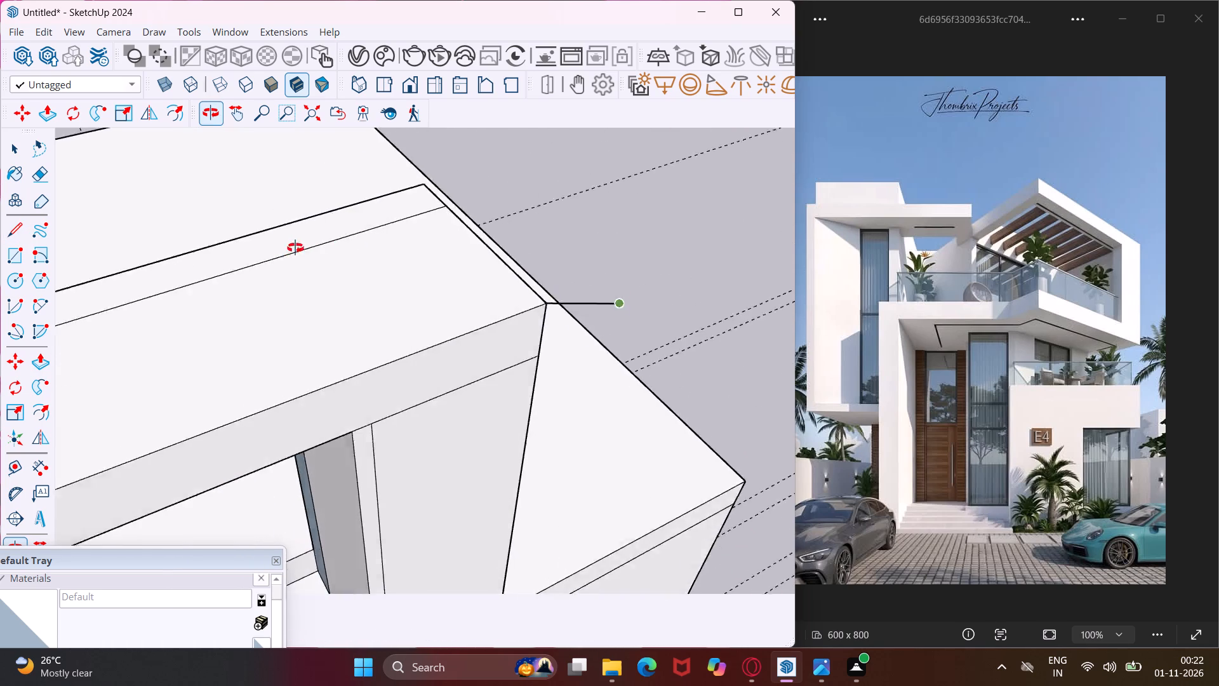
middle_click_drag(295, 248, 158, 211)
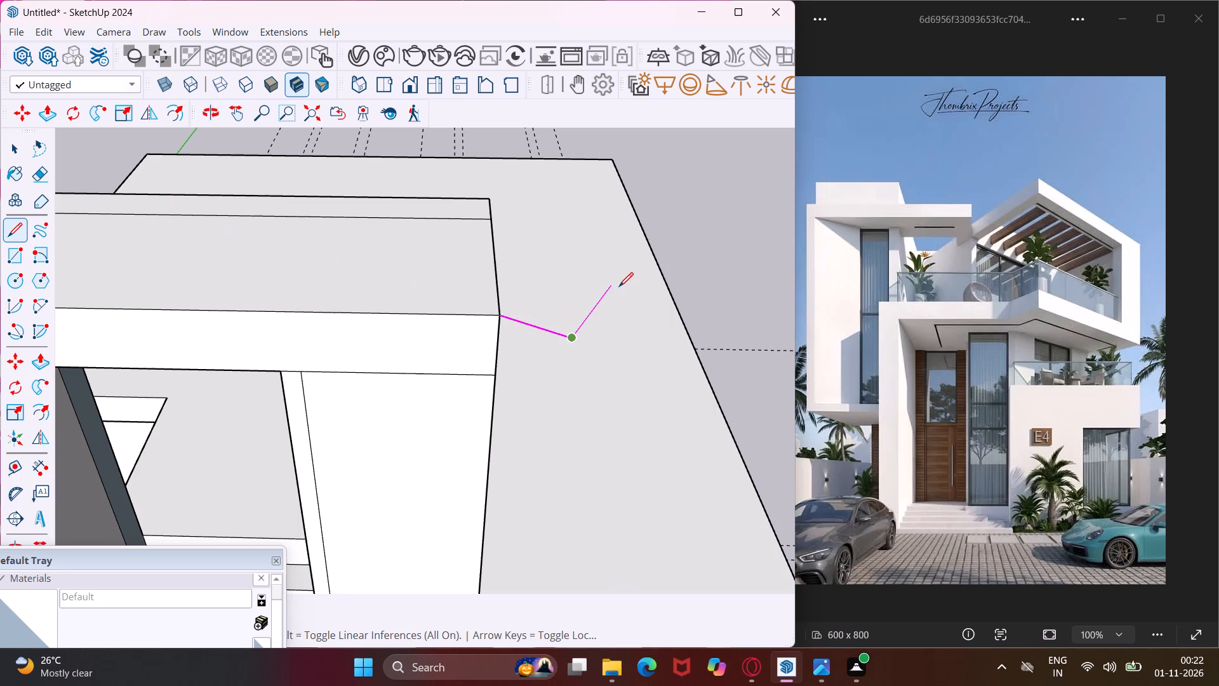
middle_click_drag(629, 270, 615, 241)
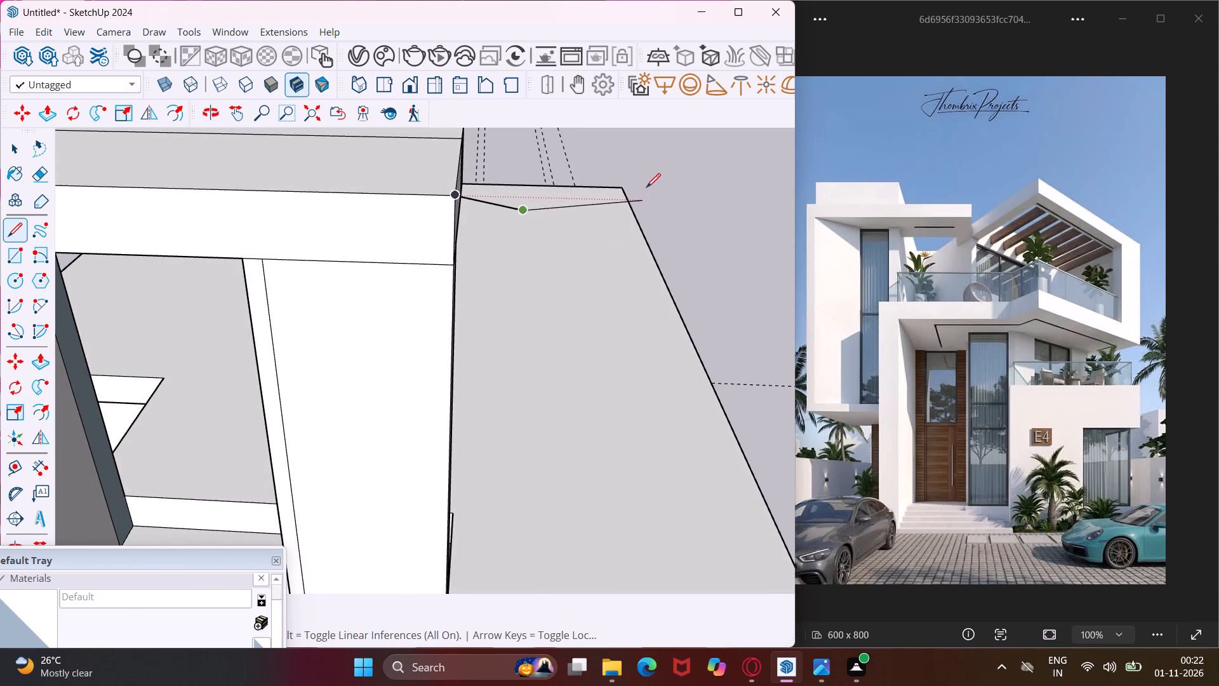
middle_click(625, 152)
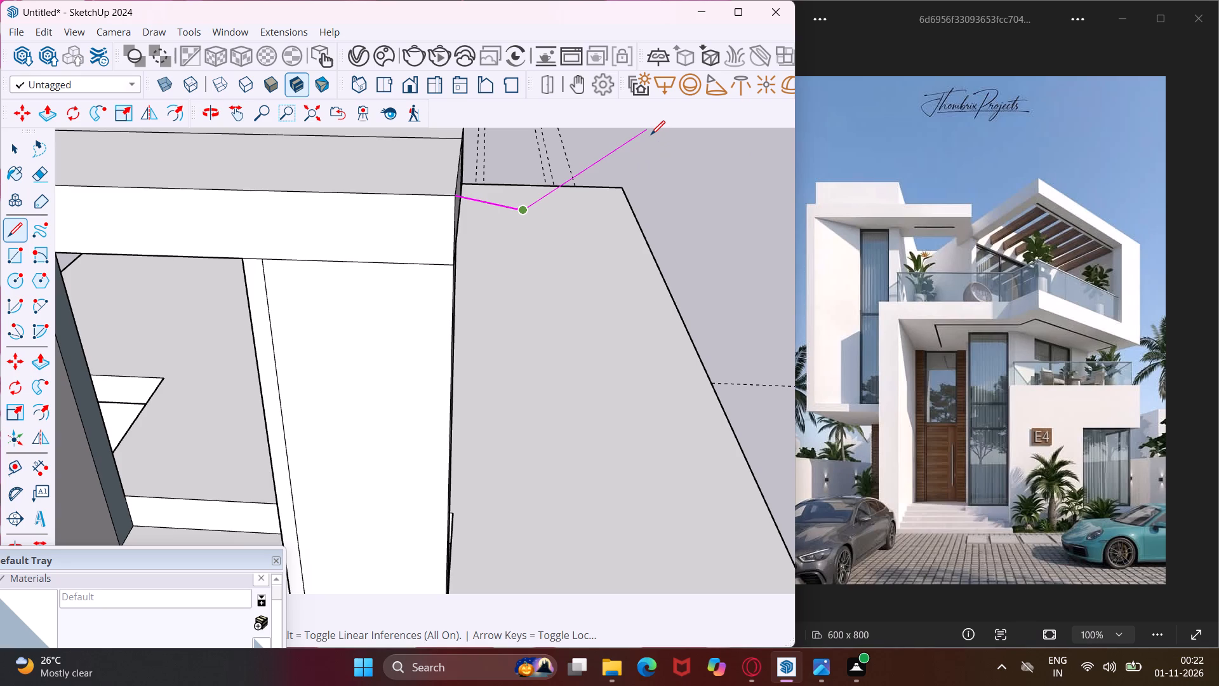
left_click(651, 135)
middle_click_drag(651, 135, 523, 174)
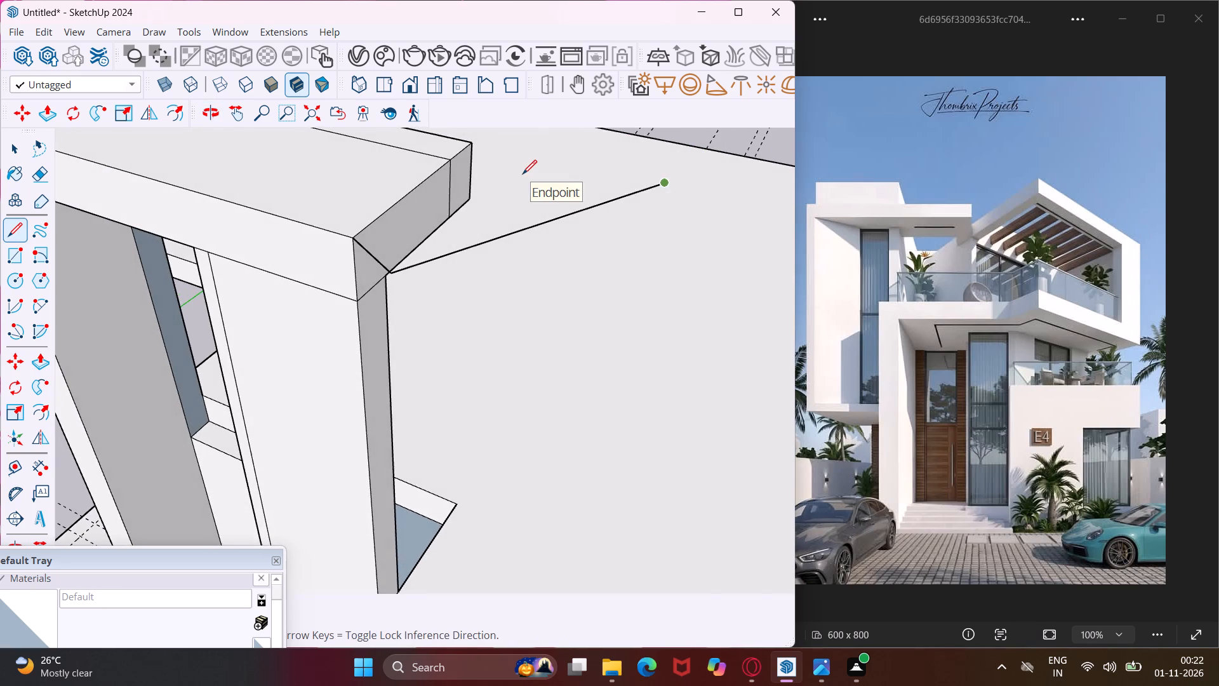
scroll(523, 174, "down", 3)
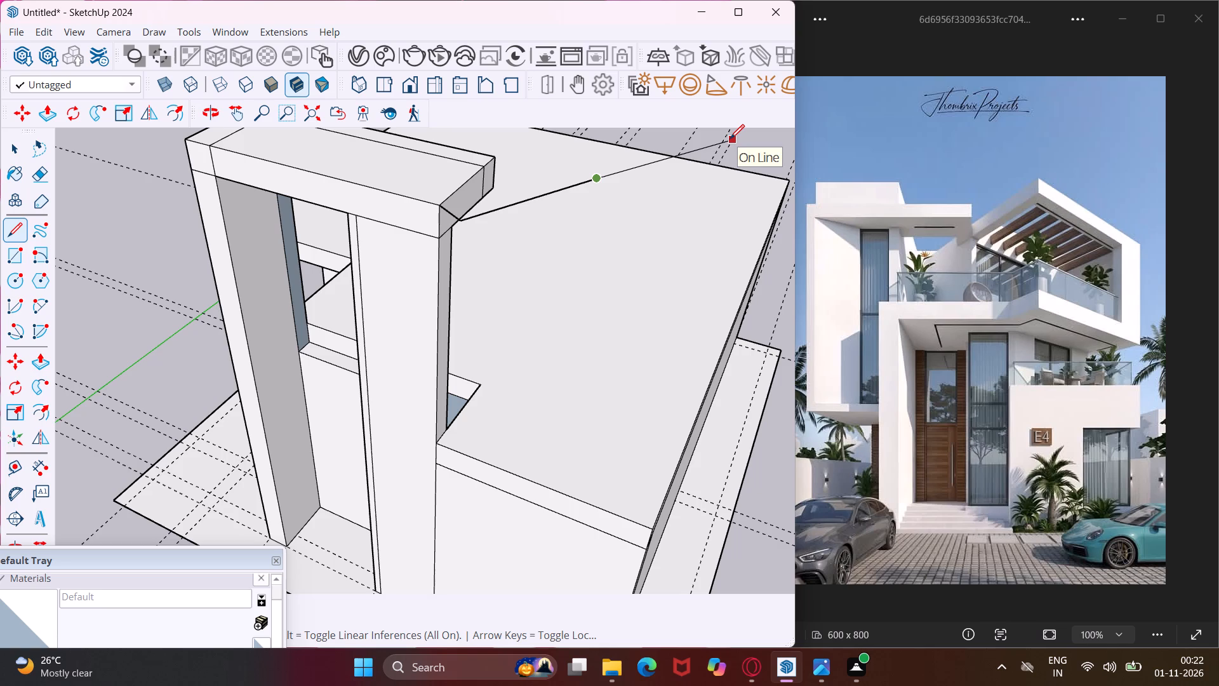
left_click(698, 151)
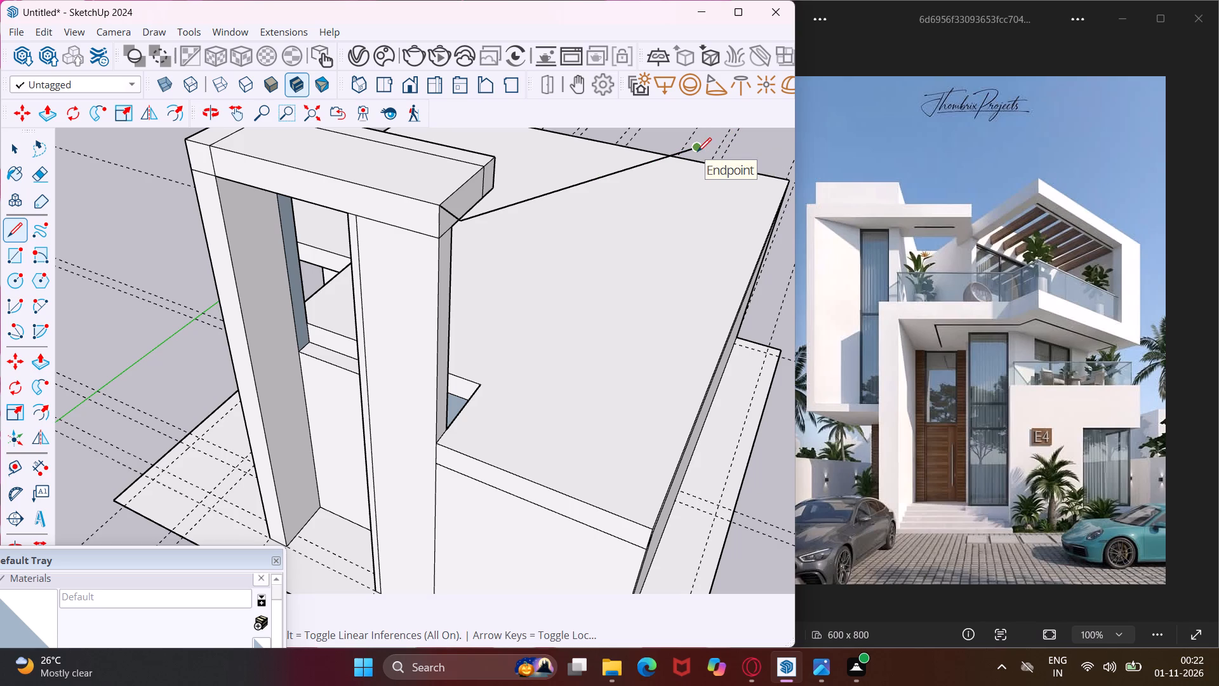
left_click(748, 133)
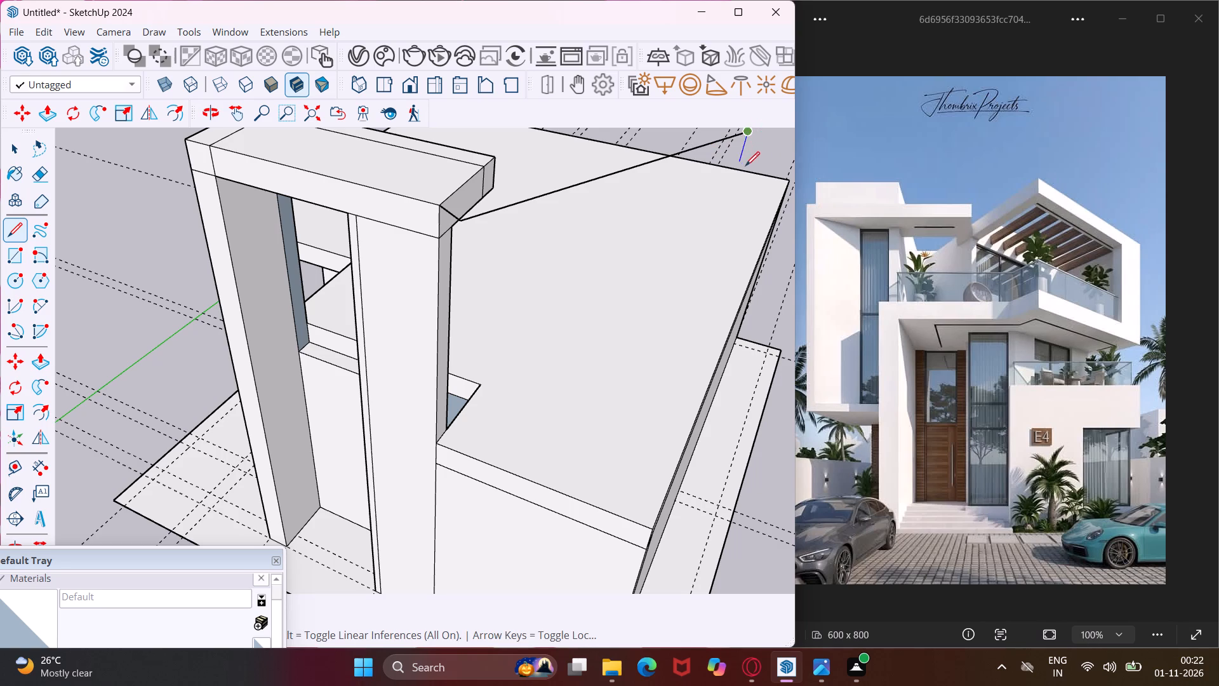
Draw a 1' vertical line downward from the far end of the long angled line.
middle_click_drag(748, 172, 767, 145)
scroll(738, 163, "down", 6)
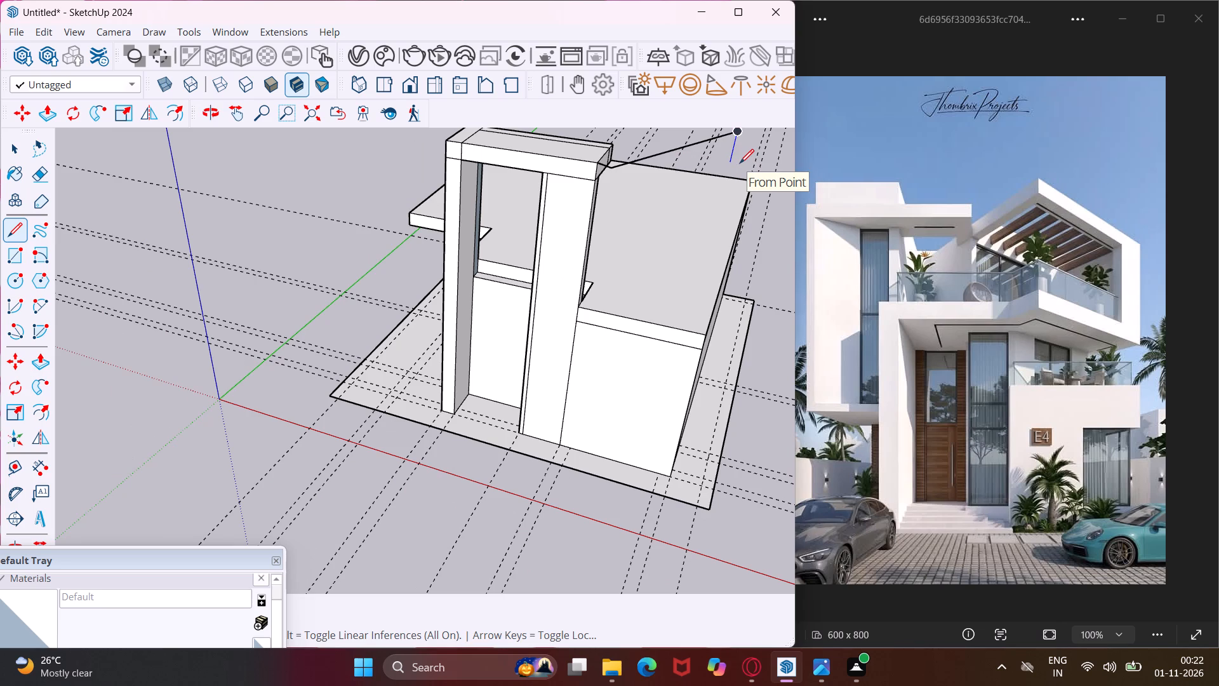
type("1'")
key("Return")
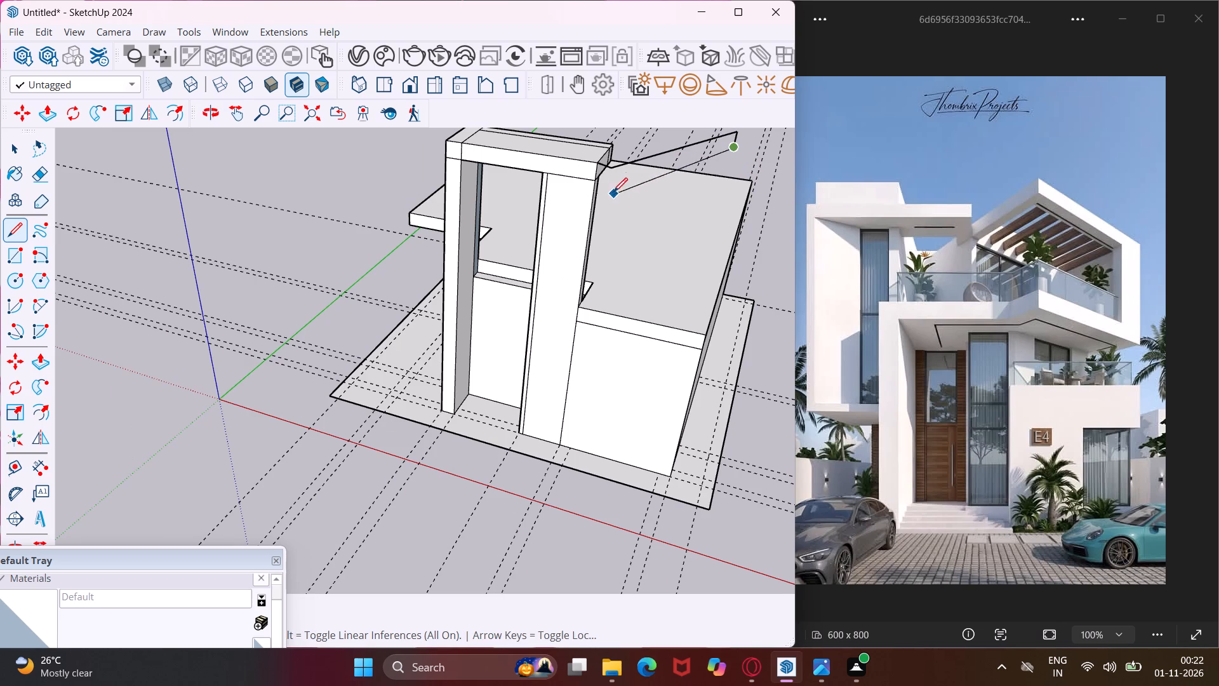
scroll(613, 183, "up", 3)
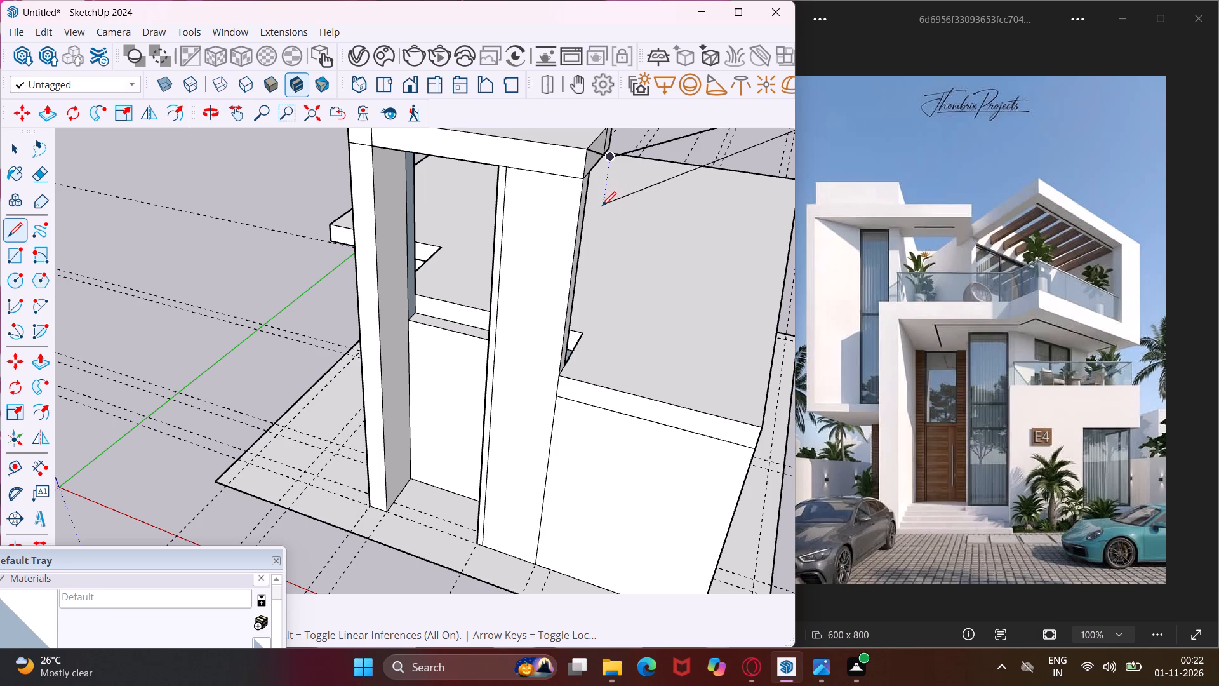
scroll(602, 206, "down", 4)
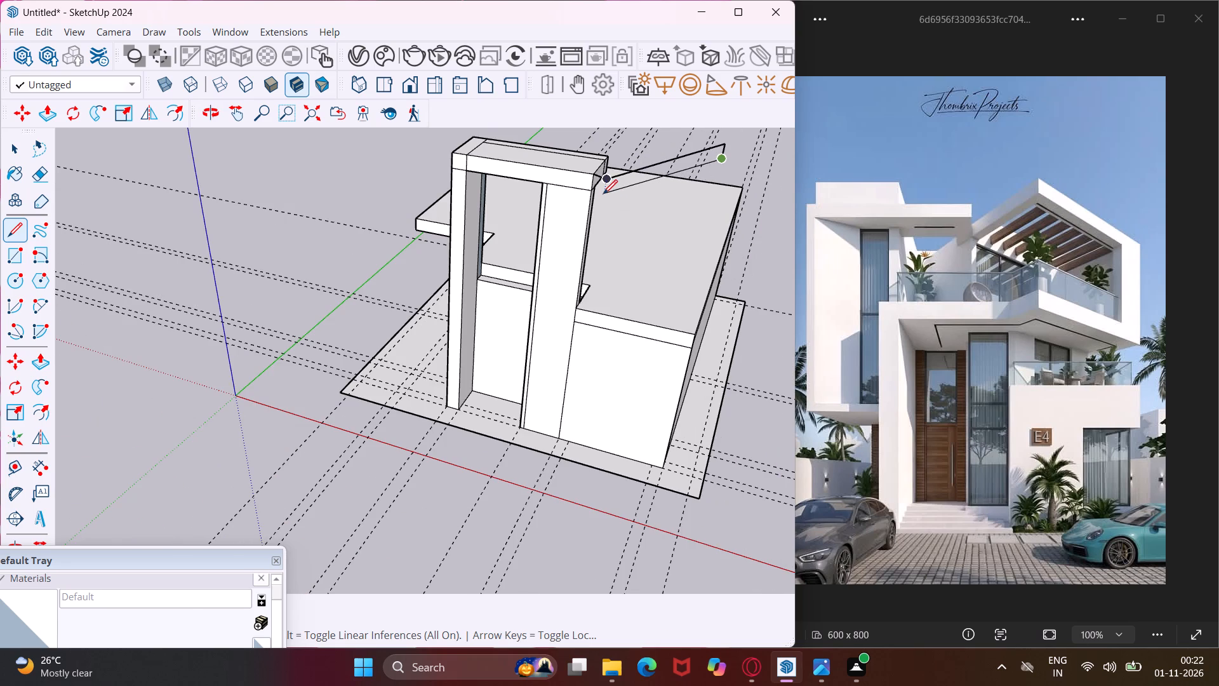
scroll(603, 194, "up", 5)
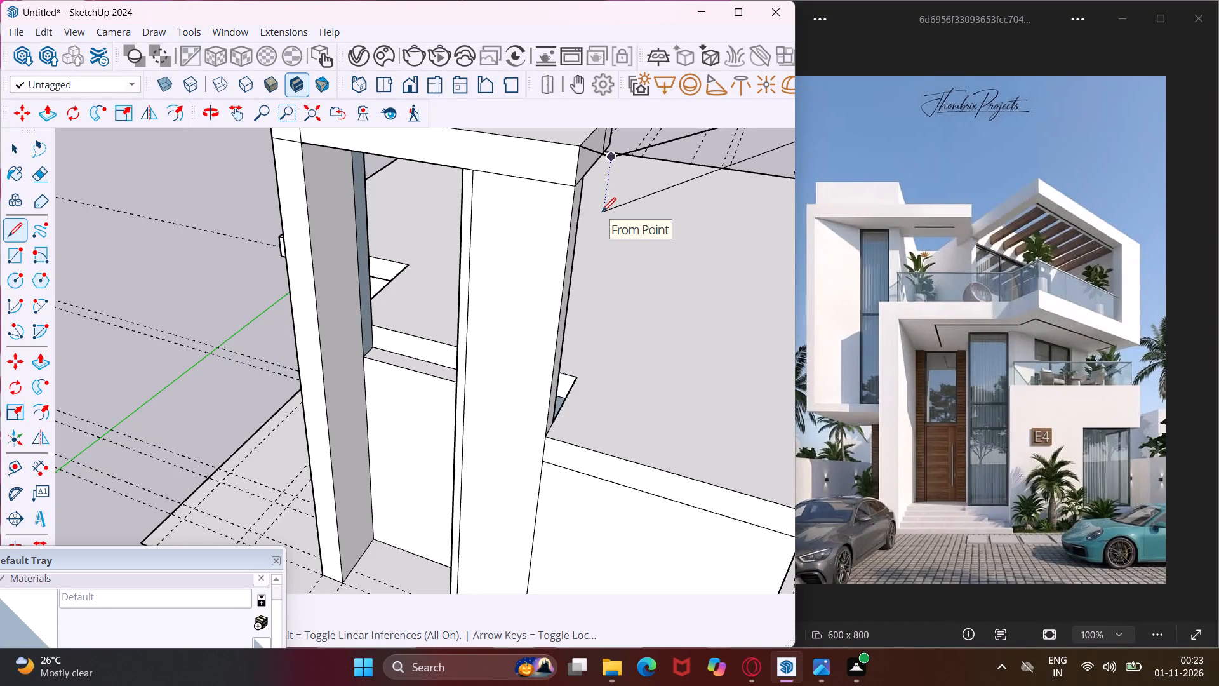
key("Escape")
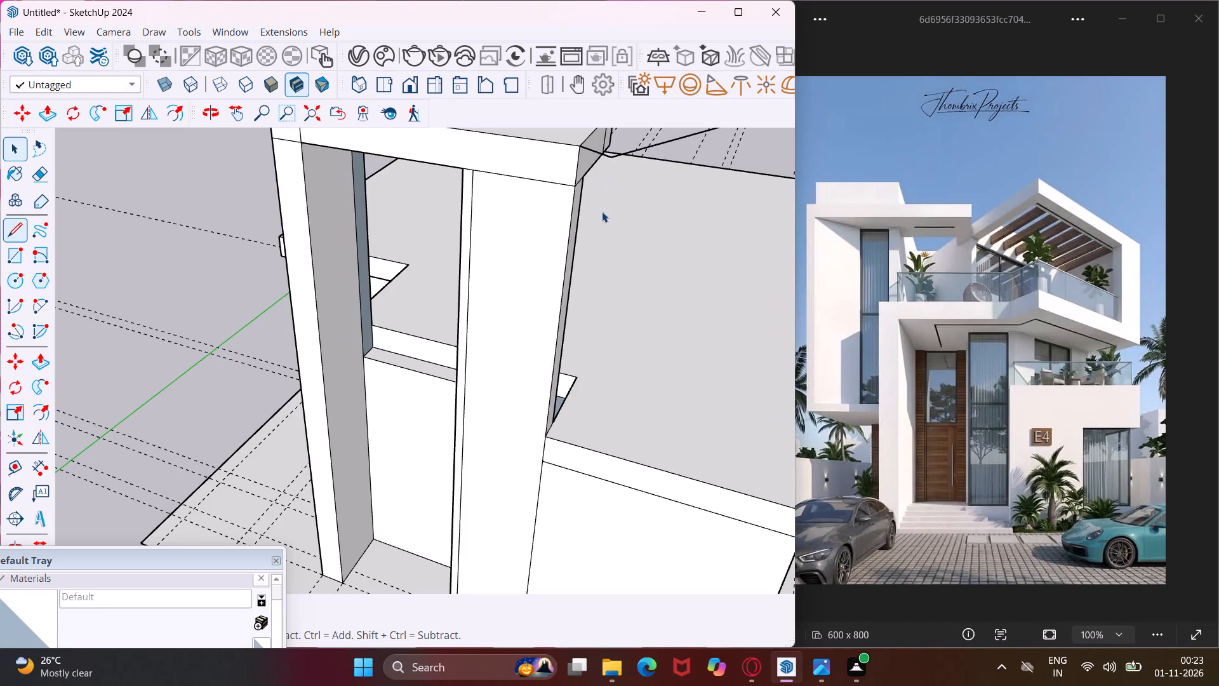
Copy the short line and the first segment of the long line straight down to the beam's bottom front corner.
key("space")
scroll(611, 158, "up", 2)
left_click(611, 158)
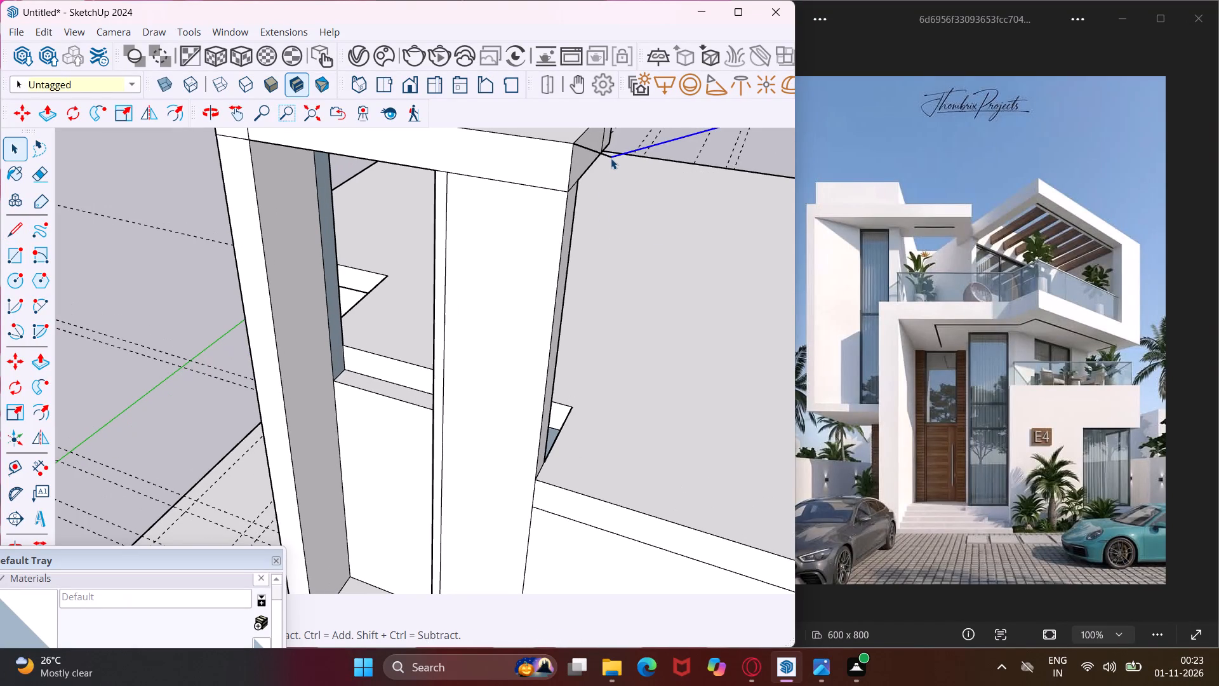
scroll(611, 158, "up", 3)
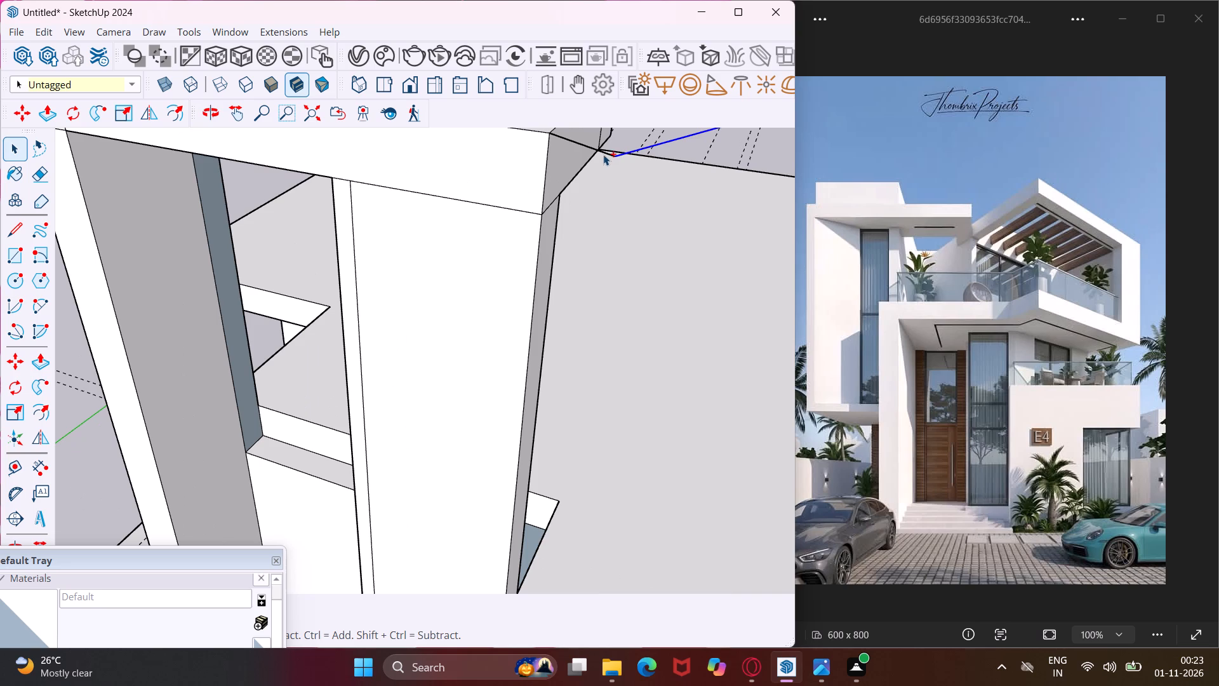
left_click(603, 152, "ctrl")
key("m")
left_click(551, 133)
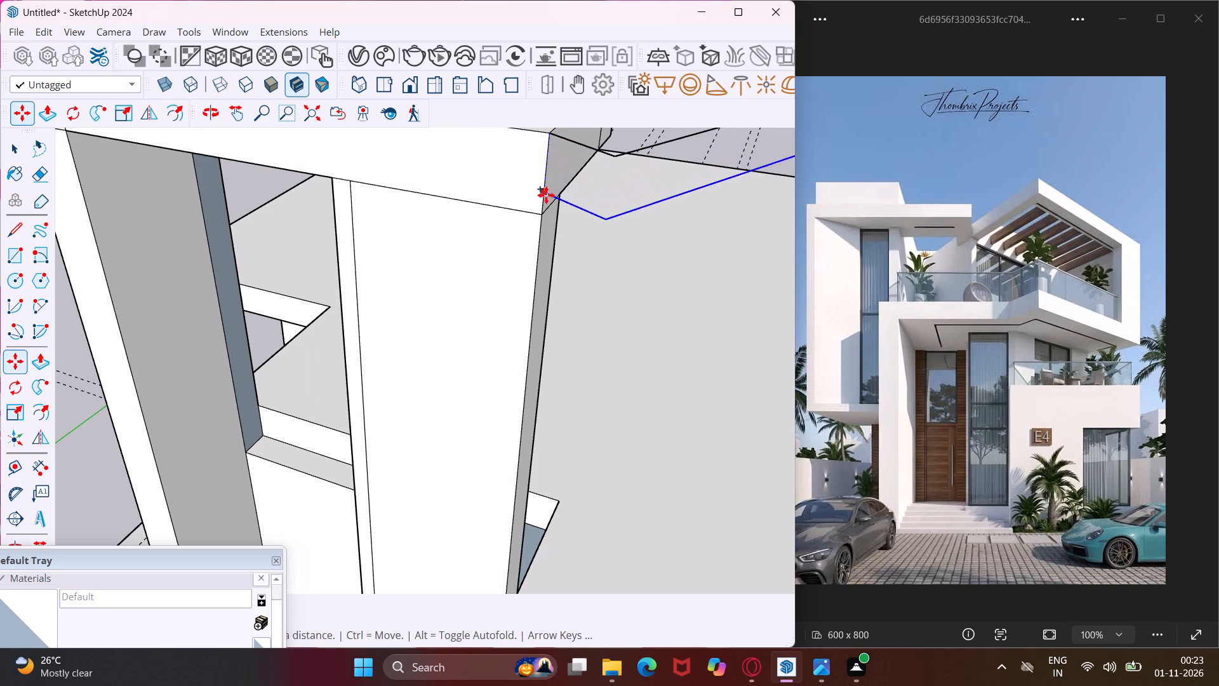
left_click(543, 213)
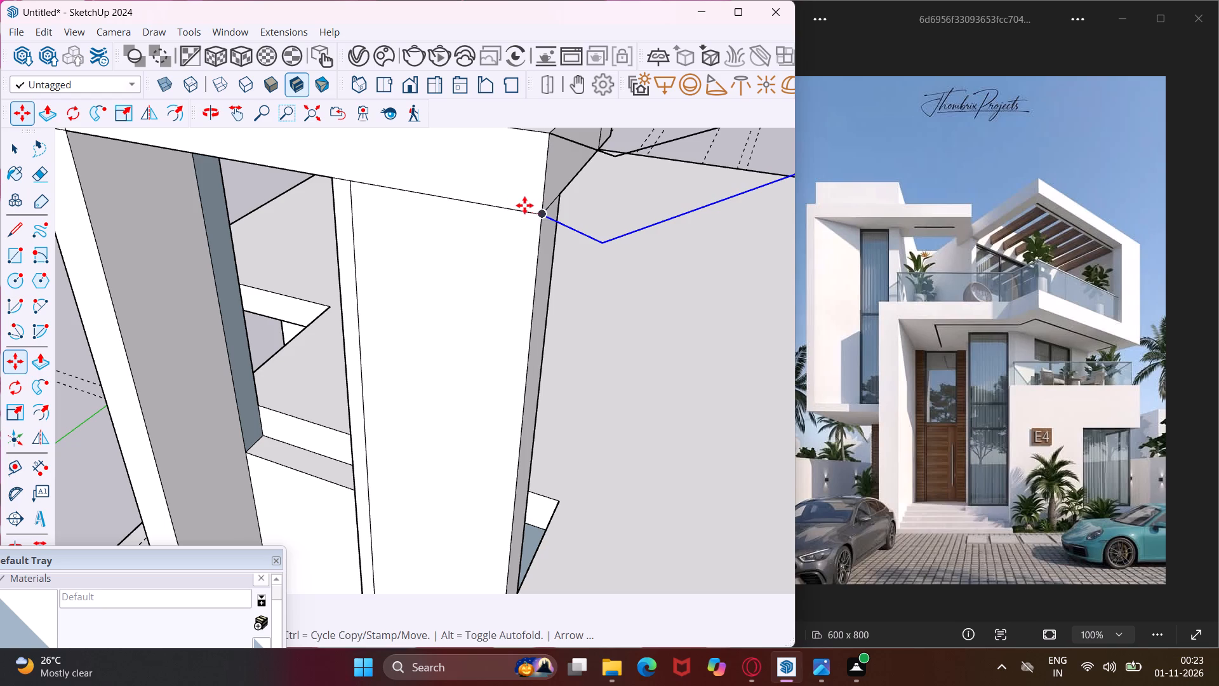
scroll(460, 203, "down", 15)
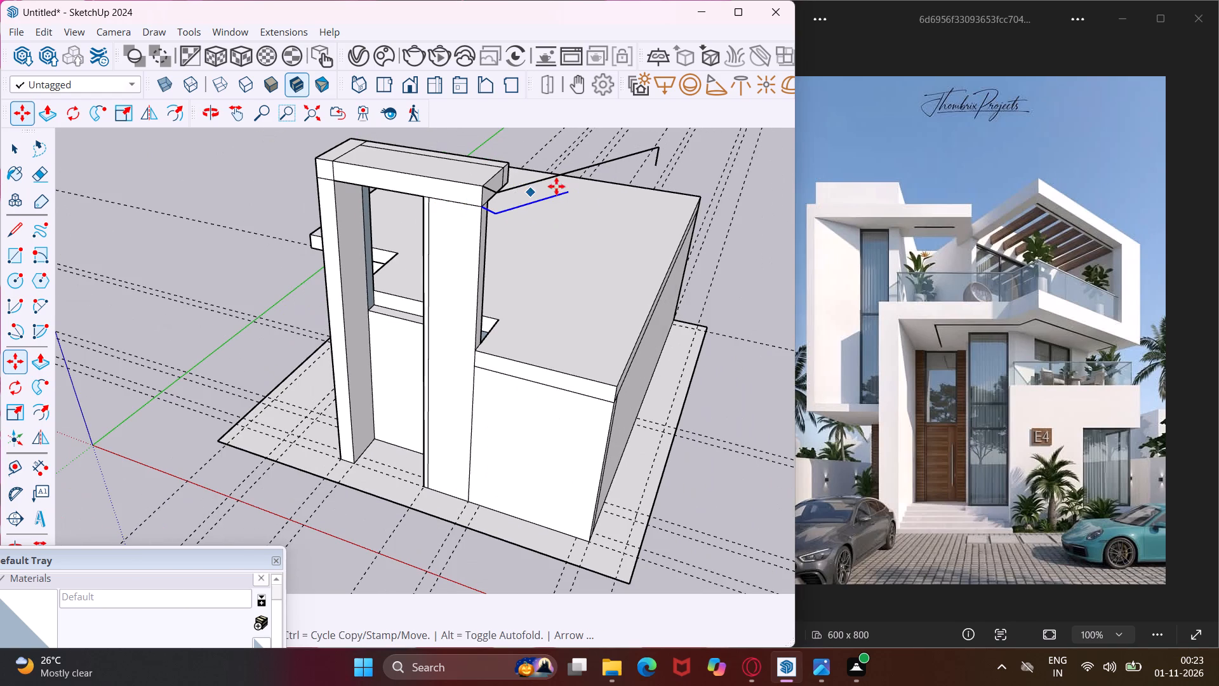
key("Escape")
Copy the remaining outer part of the long upper line down to the end of the lower copy, meeting the 1' vertical line.
key("space")
scroll(585, 163, "up", 6)
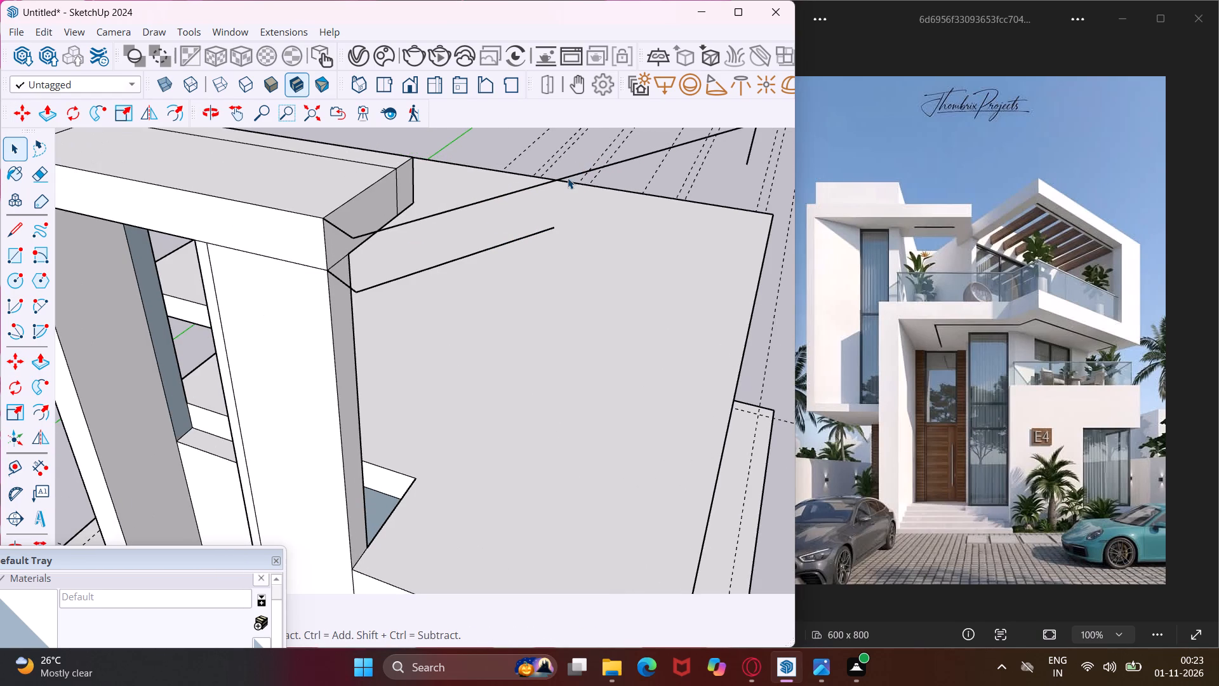
left_click(568, 178)
scroll(523, 194, "down", 4)
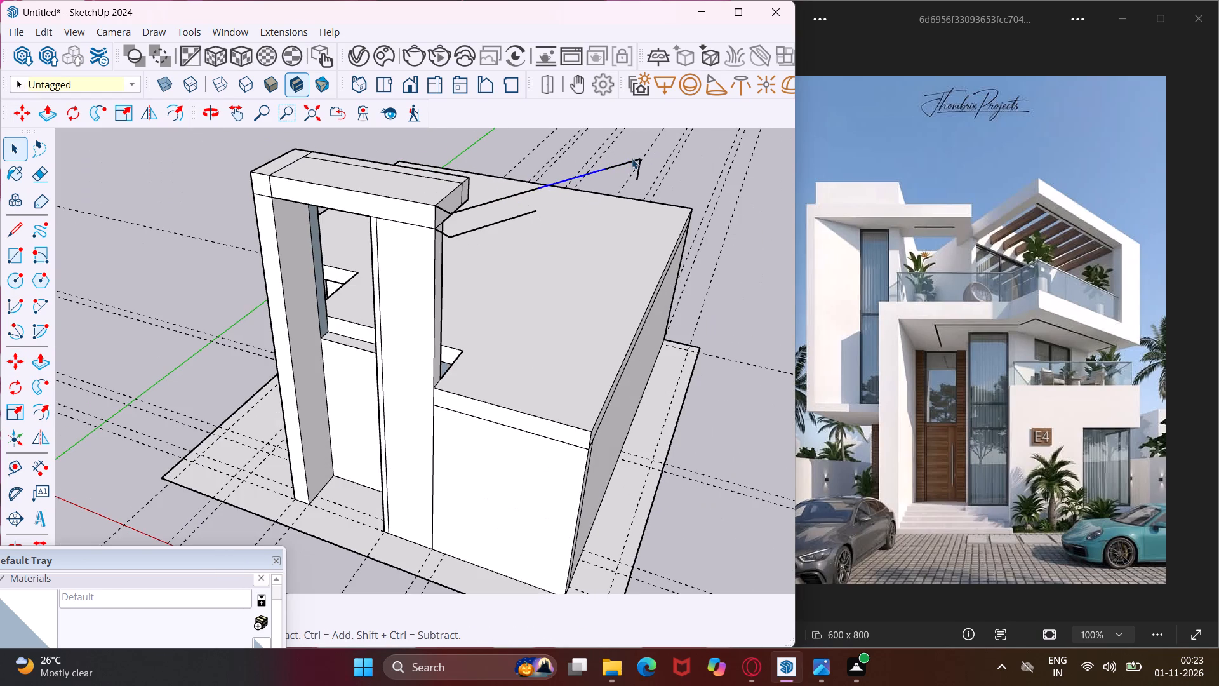
left_click(621, 165, "ctrl")
key("m")
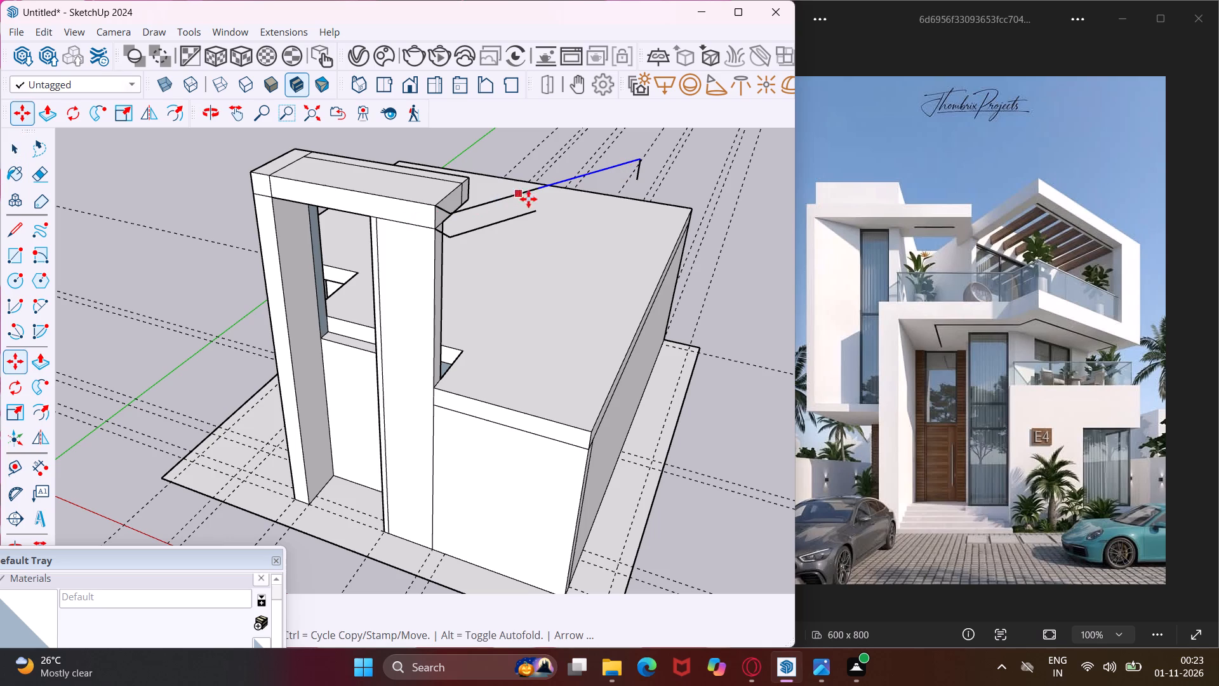
scroll(543, 191, "up", 6)
left_click(531, 185)
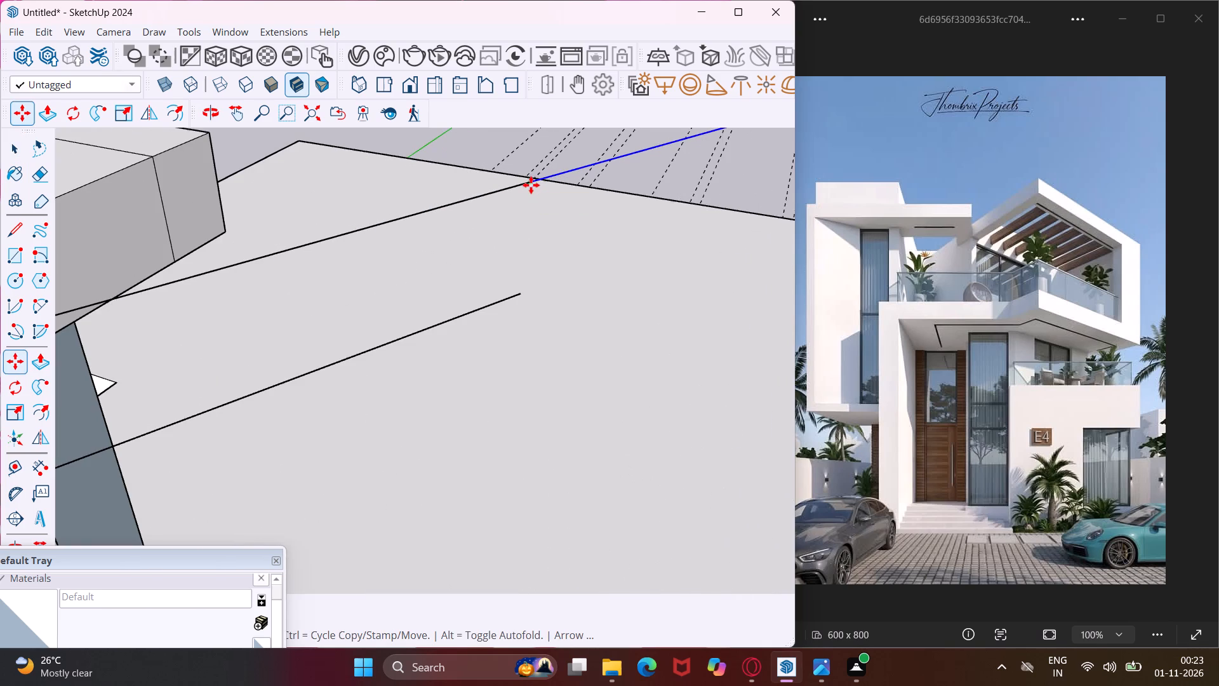
left_click(519, 294)
scroll(326, 316, "down", 5)
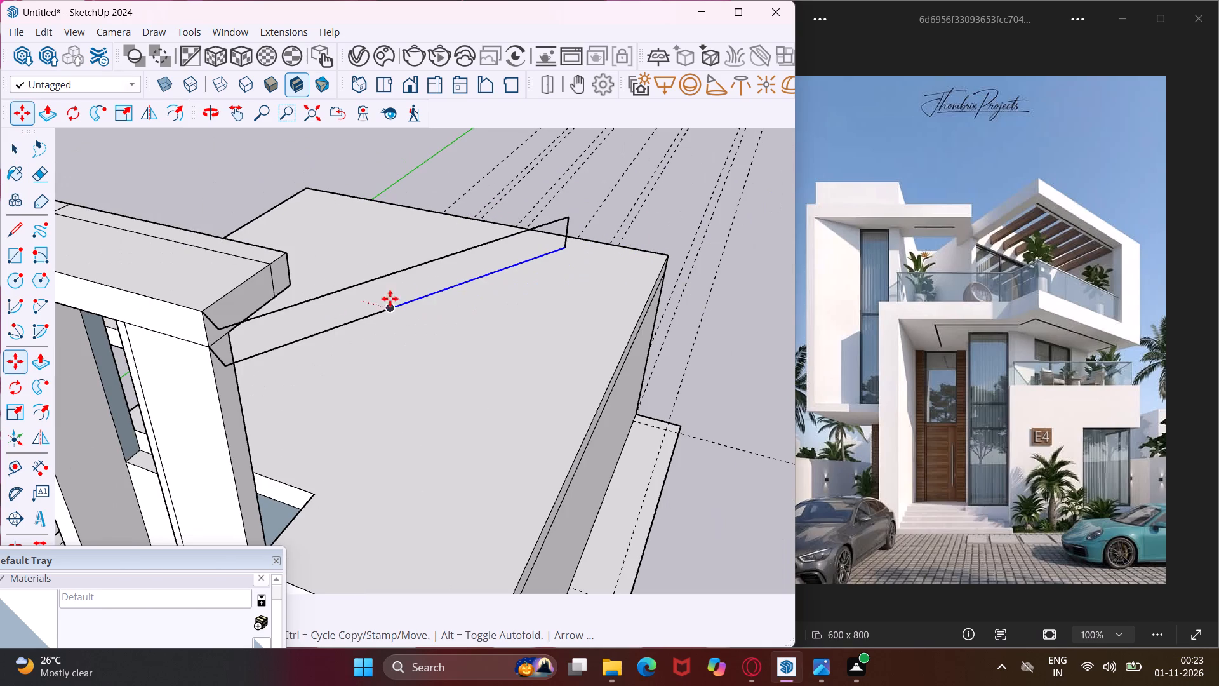
key("Escape")
key("space")
Examine the angled outline from the front, side and rear to check how it meets the beam and closes at its far end.
scroll(239, 344, "up", 4)
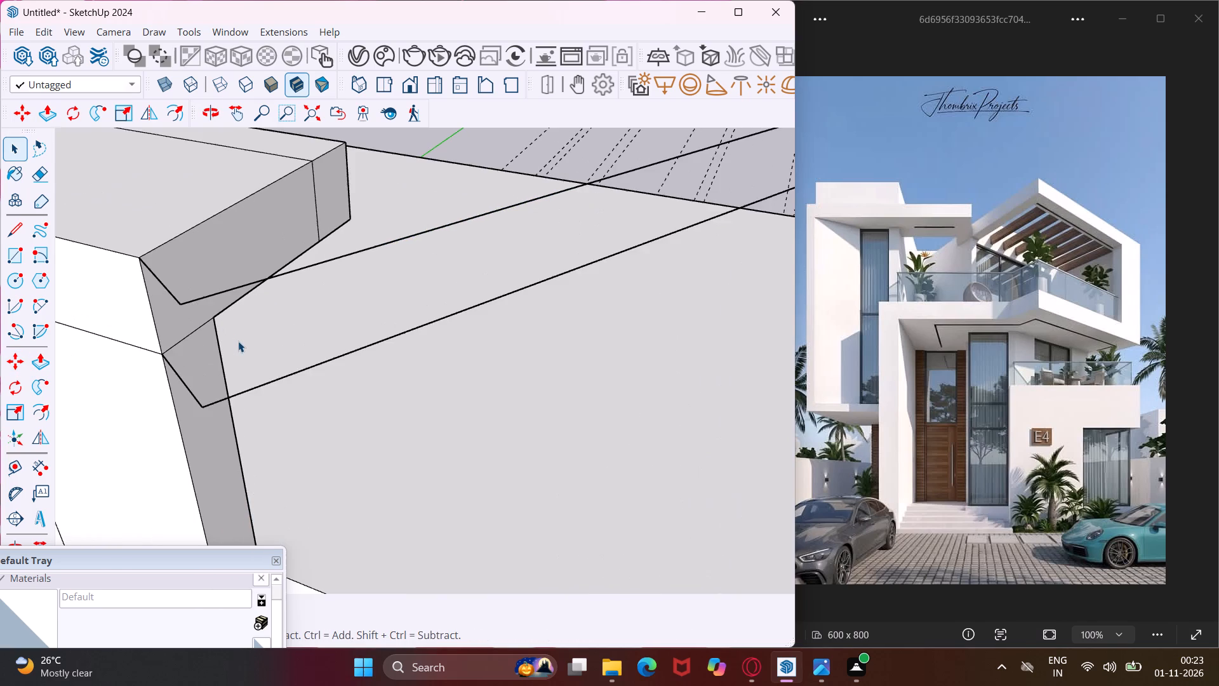
middle_click_drag(239, 337, 342, 354)
scroll(281, 334, "down", 5)
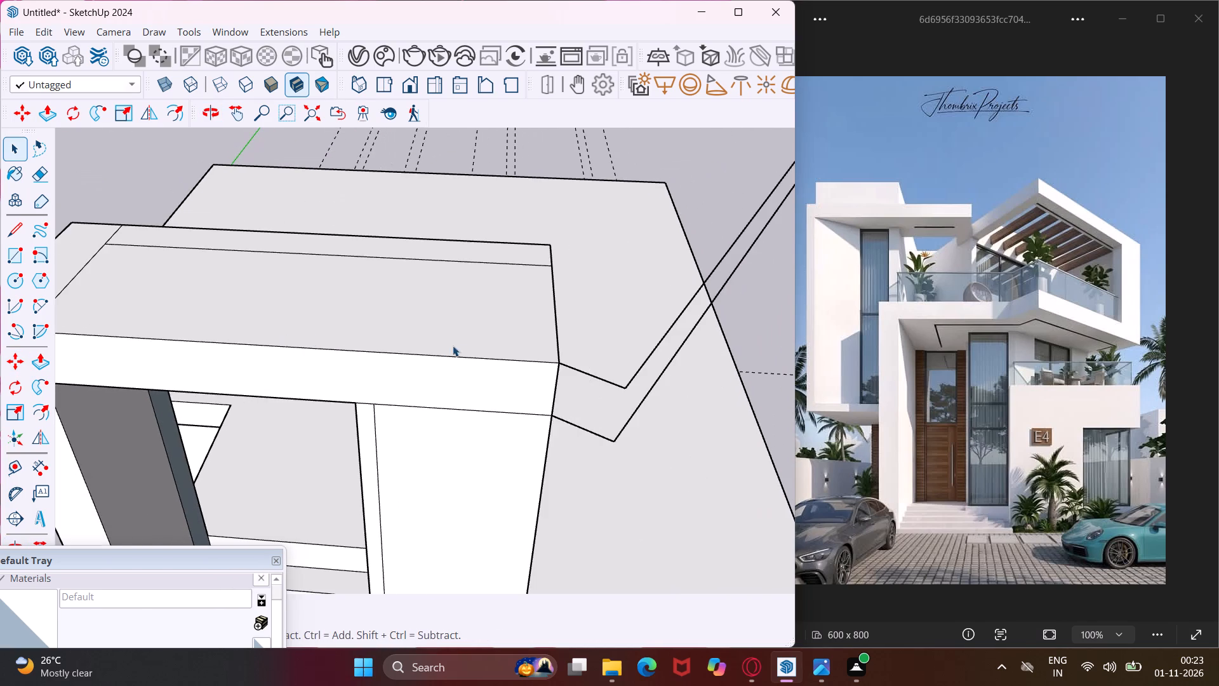
scroll(457, 346, "down", 5)
scroll(711, 221, "up", 8)
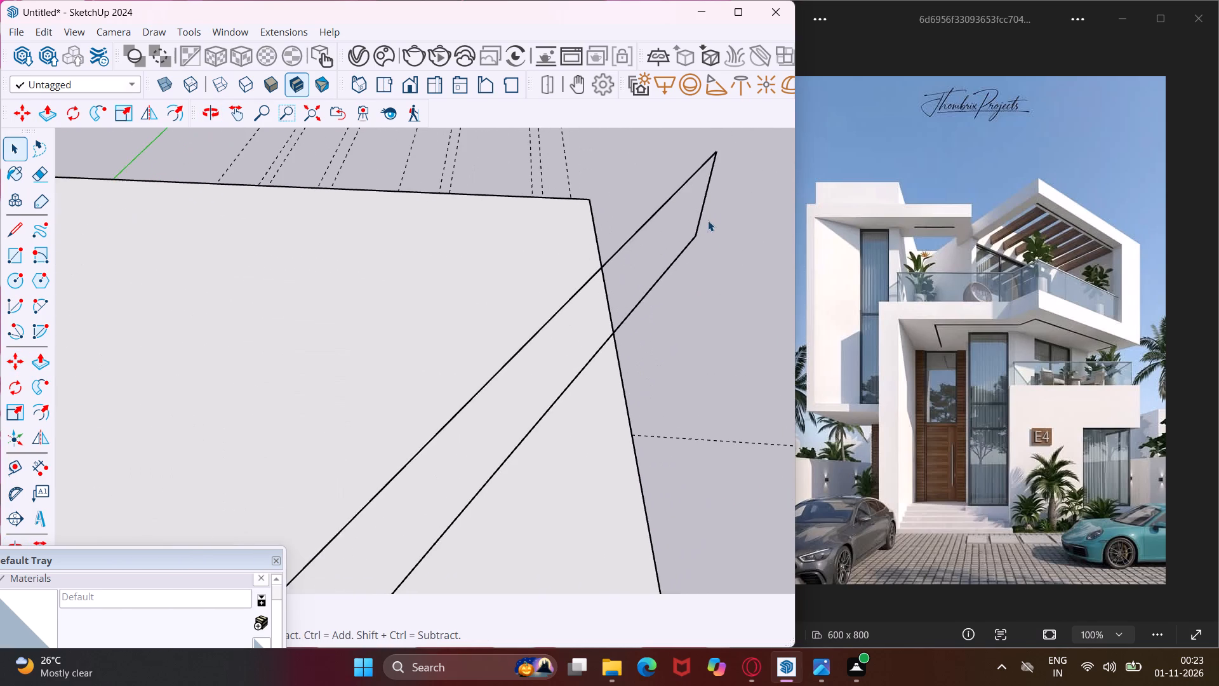
scroll(708, 220, "up", 1)
middle_click_drag(708, 220, 616, 219)
scroll(612, 214, "down", 7)
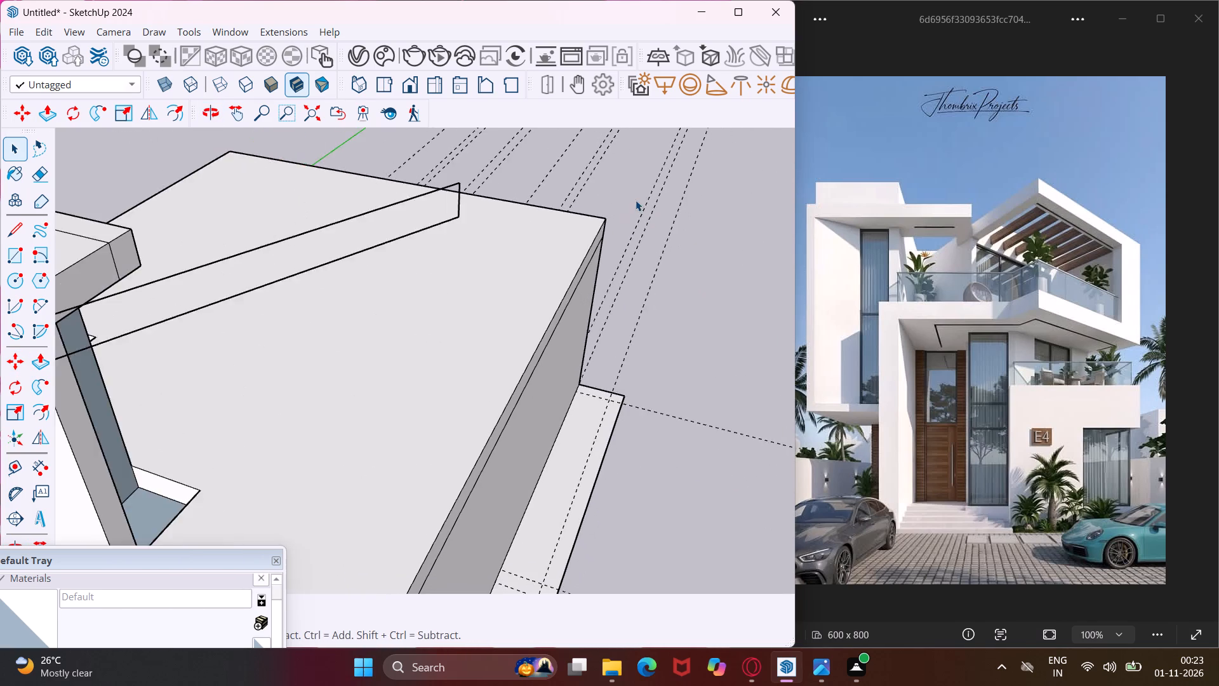
scroll(636, 200, "down", 7)
middle_click_drag(360, 206, 1089, 239)
scroll(514, 130, "up", 8)
middle_click_drag(491, 169, 605, 168)
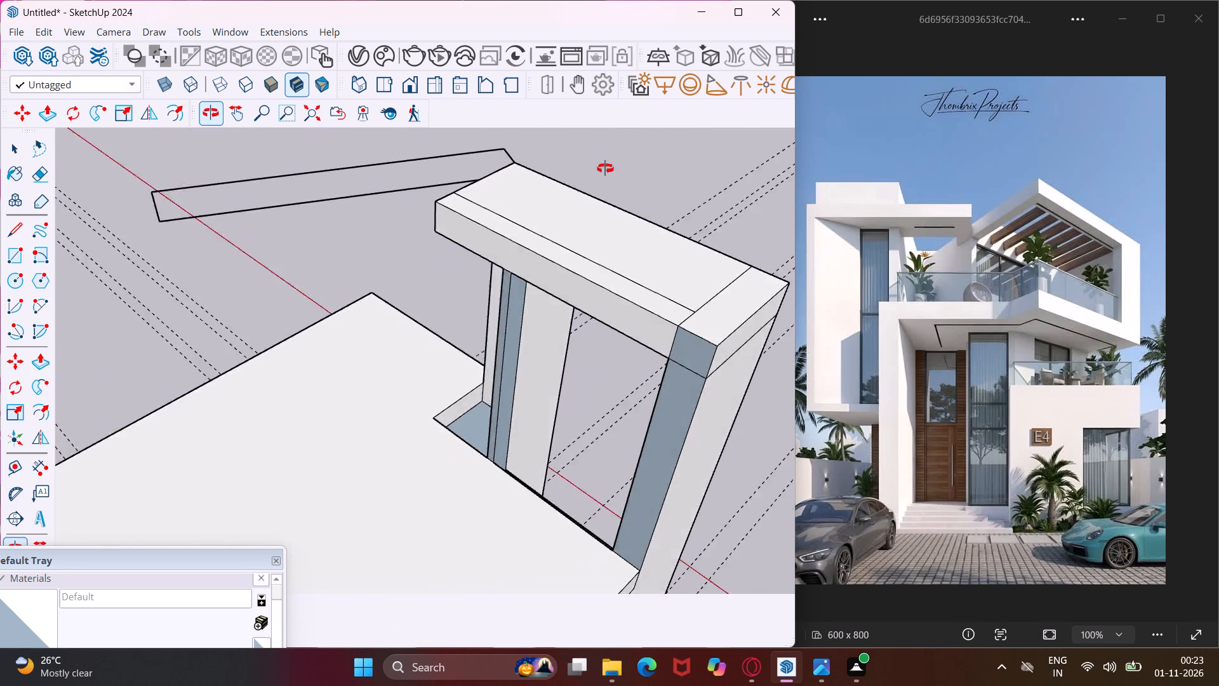
middle_click_drag(605, 168, 804, 96)
scroll(299, 194, "up", 3)
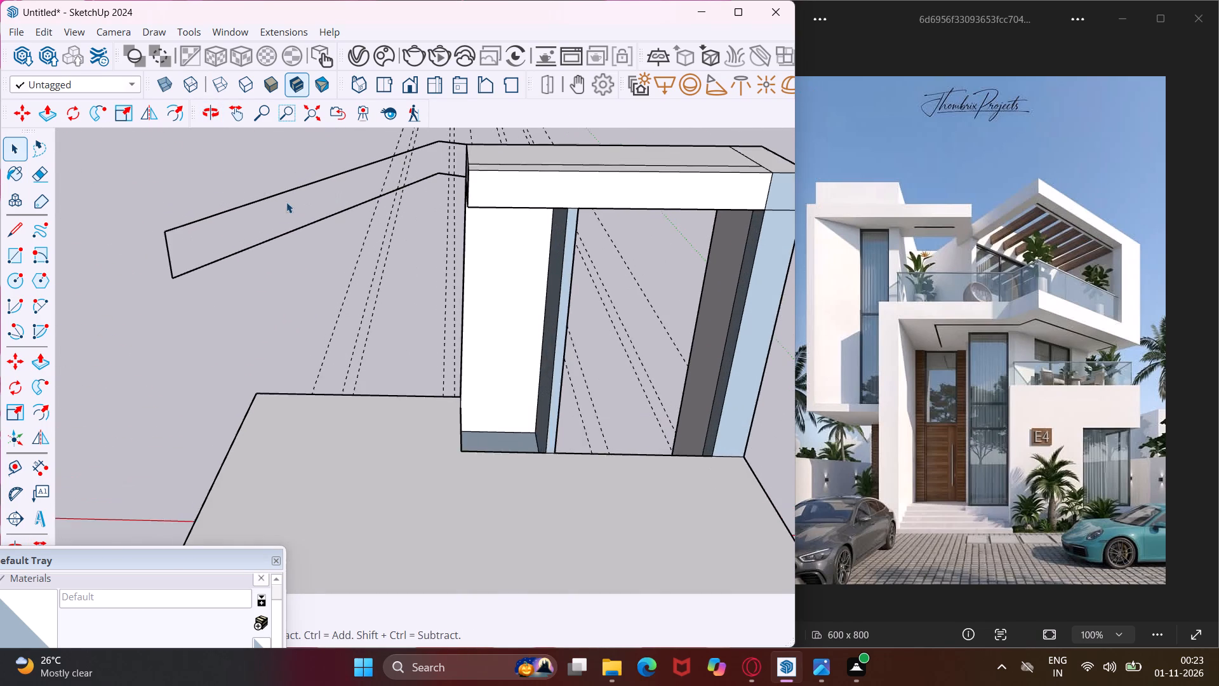
left_click(260, 234)
middle_click_drag(260, 234, 538, 209)
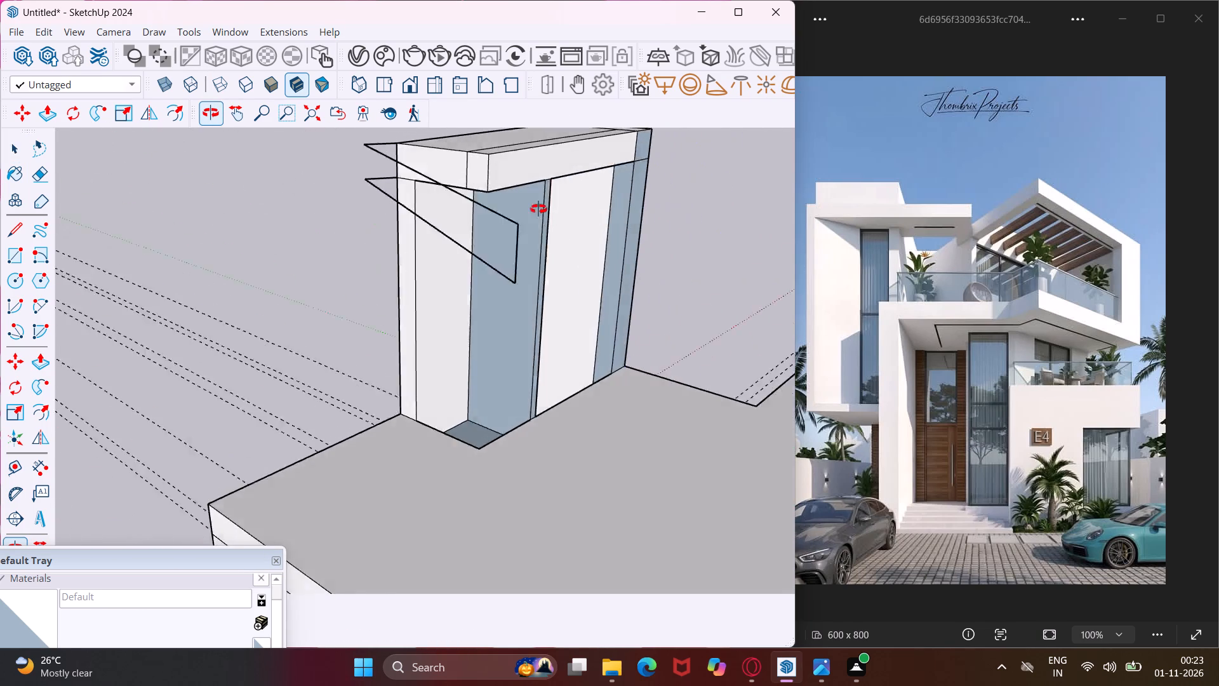
middle_click_drag(538, 209, 1135, 259)
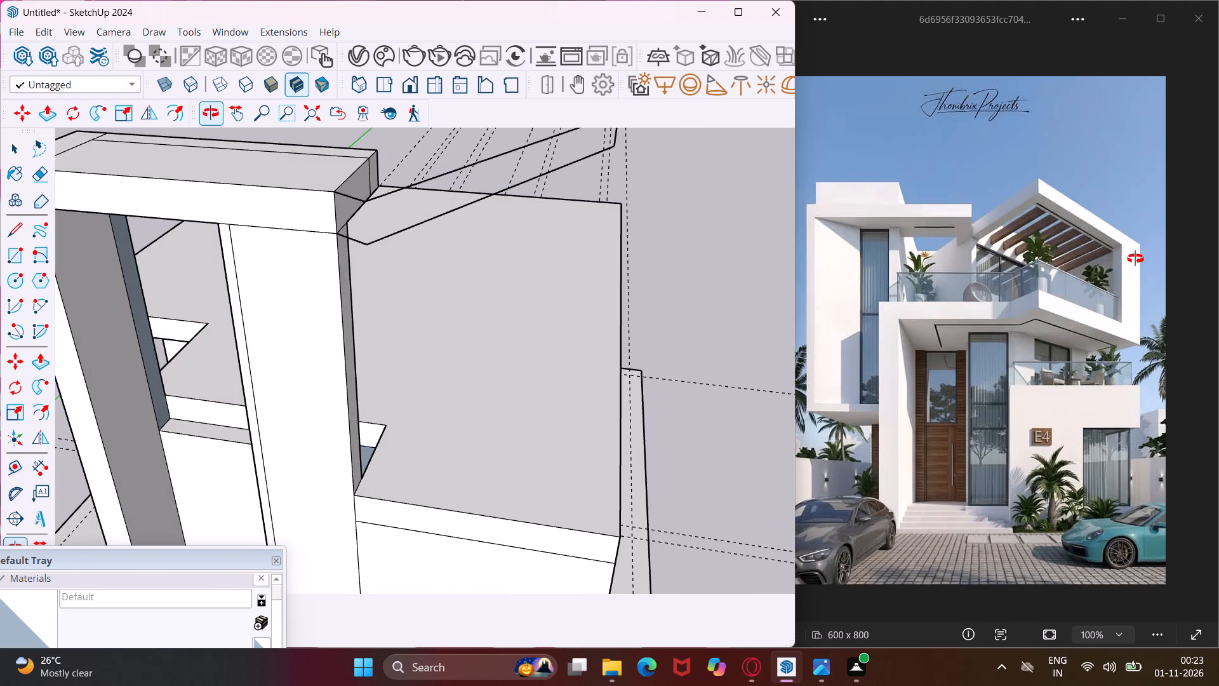
middle_click_drag(1135, 259, 1136, 259)
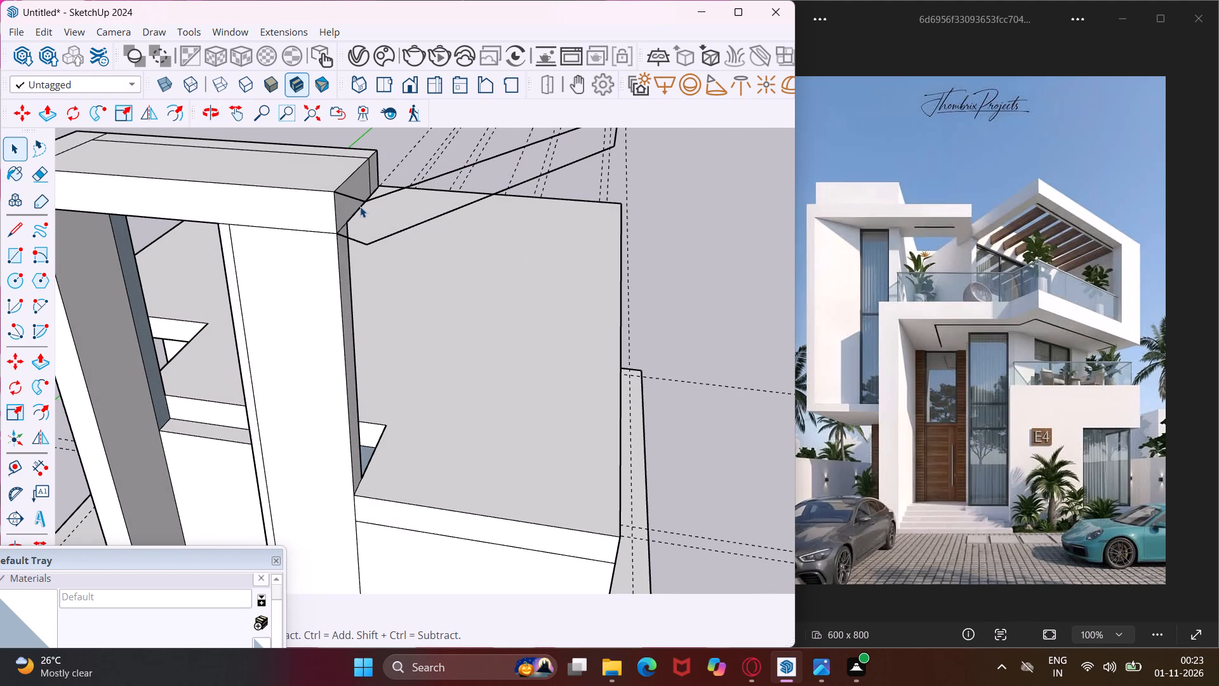
Push/Pull the top beam's end face sideways to line up with the ground-floor block's outer side edge.
key("Escape")
key("space")
scroll(335, 201, "up", 3)
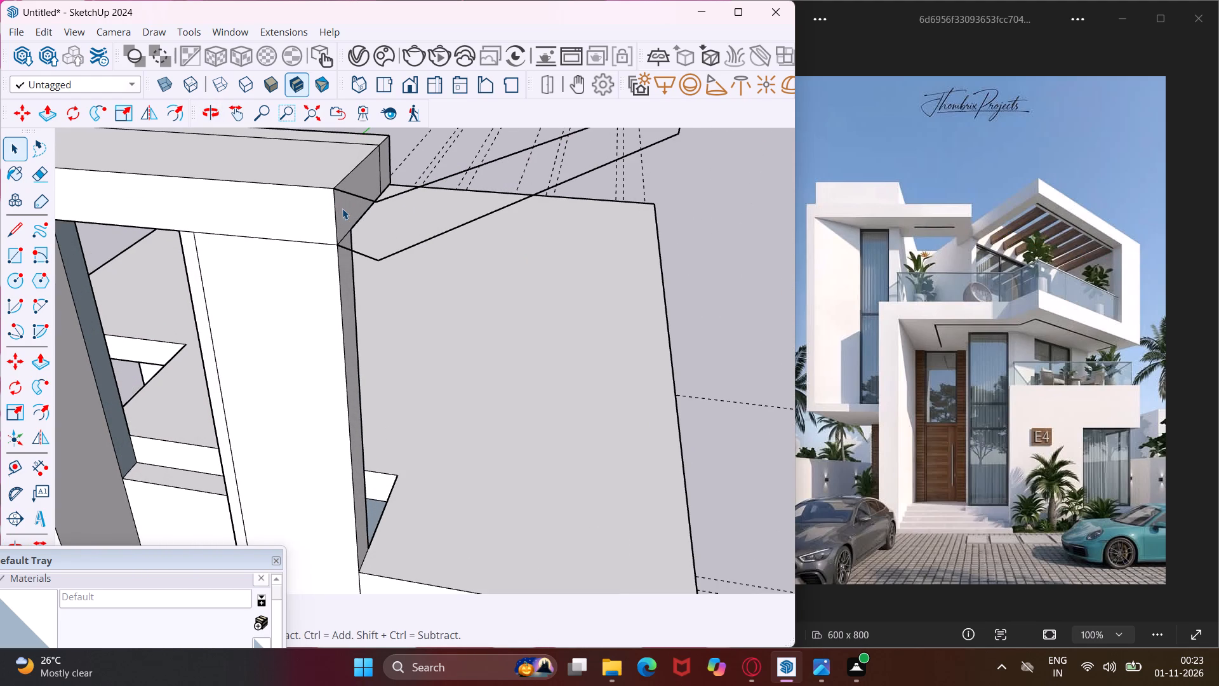
left_click(342, 208)
key("p")
left_click(342, 208)
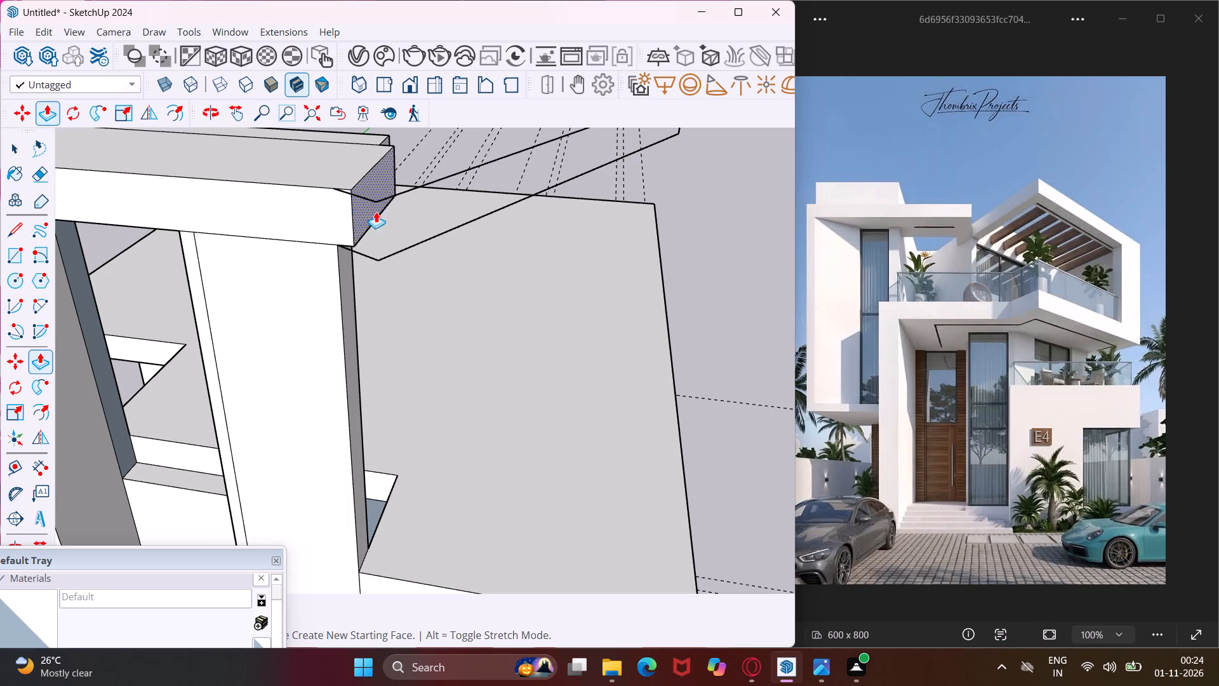
scroll(471, 215, "down", 5)
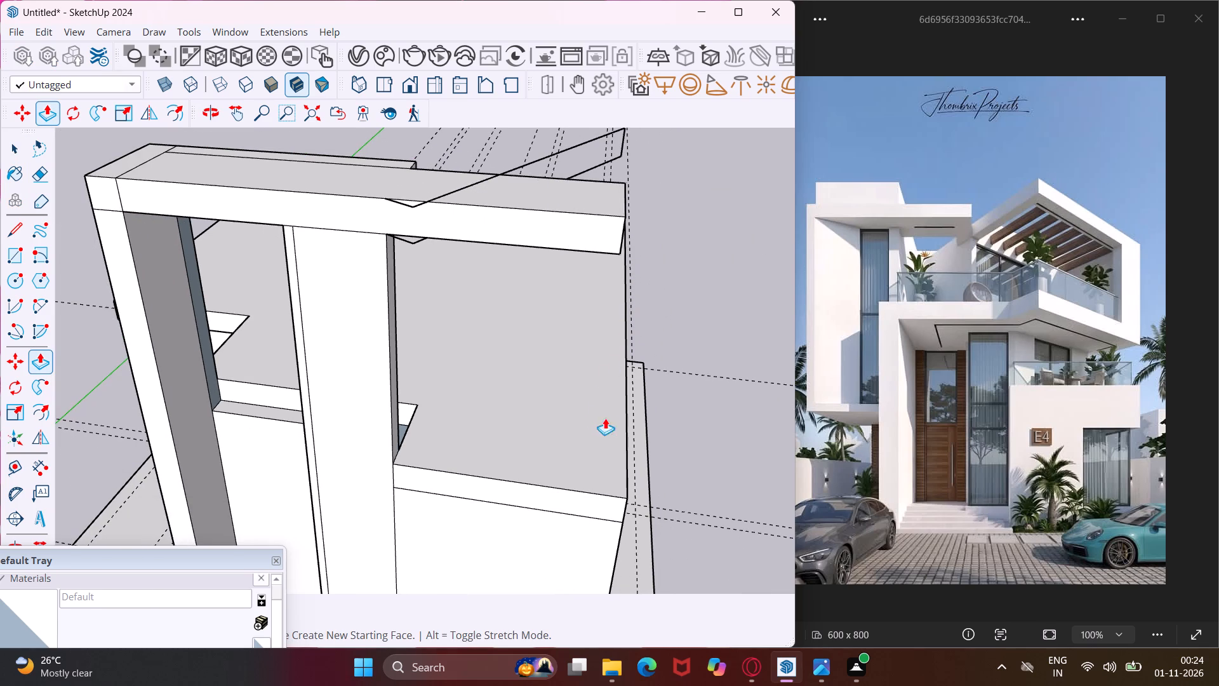
left_click(627, 463)
Push/Pull the extended beam's rear face back to the ground-floor block's rear corner to form a roof slab.
middle_click_drag(629, 463, 51, 429)
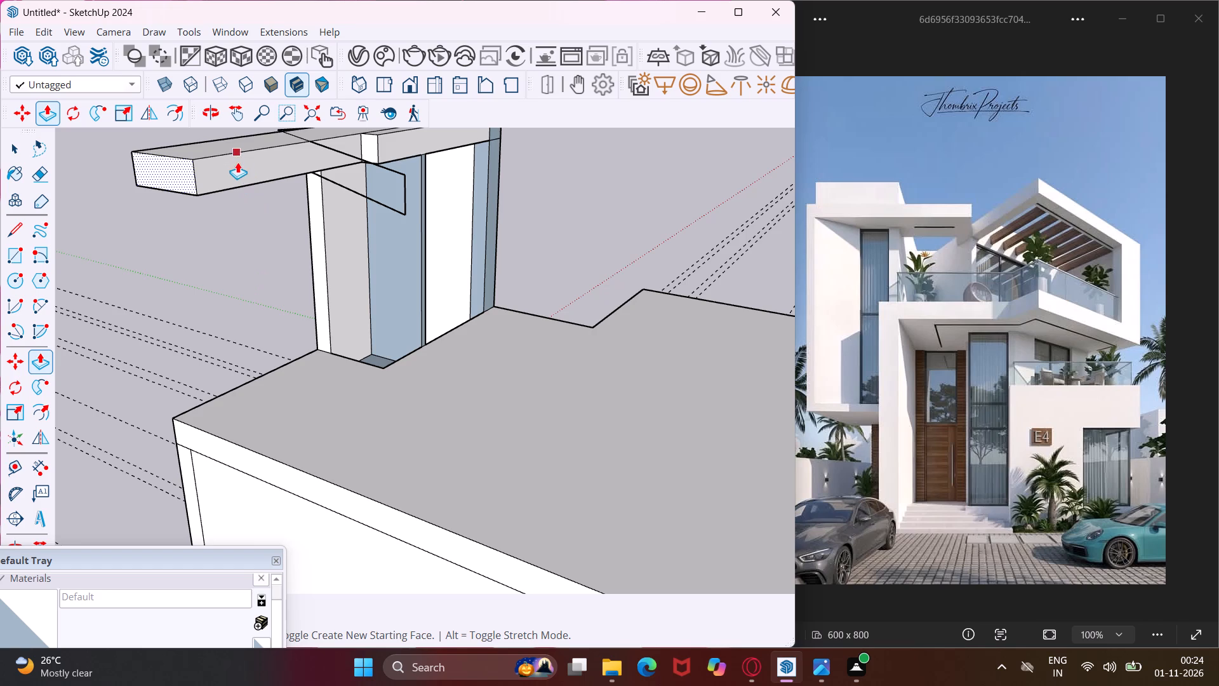
key("Escape")
left_click(232, 170)
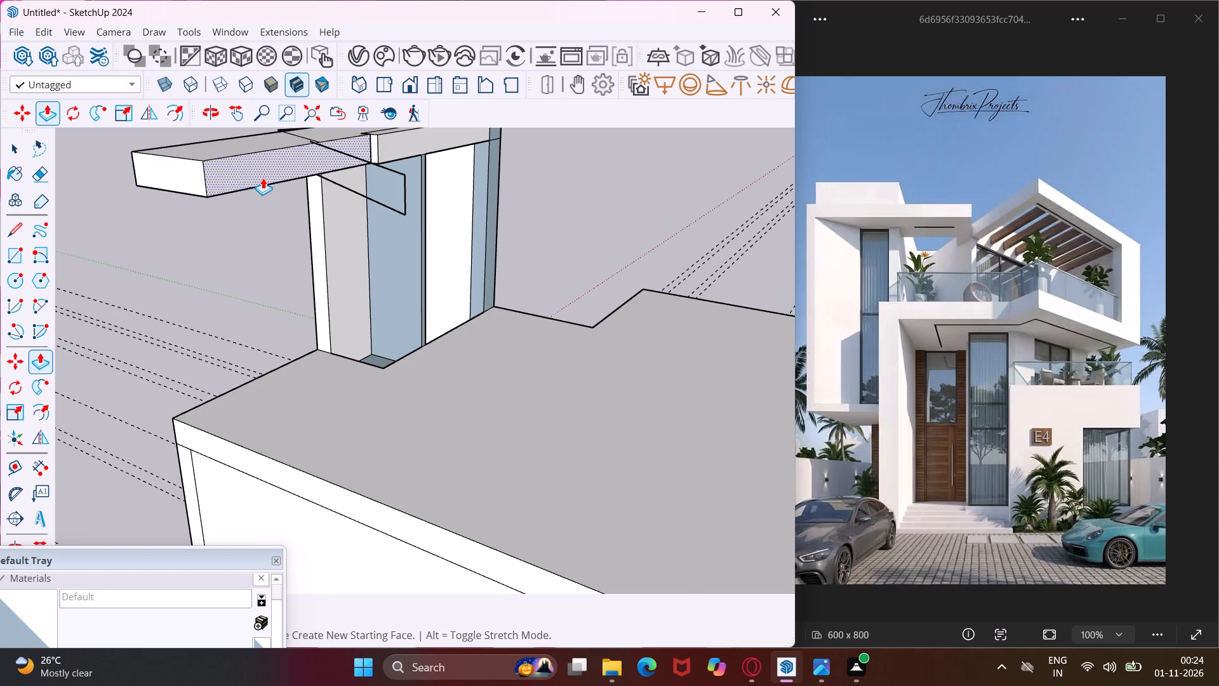
scroll(263, 178, "down", 11)
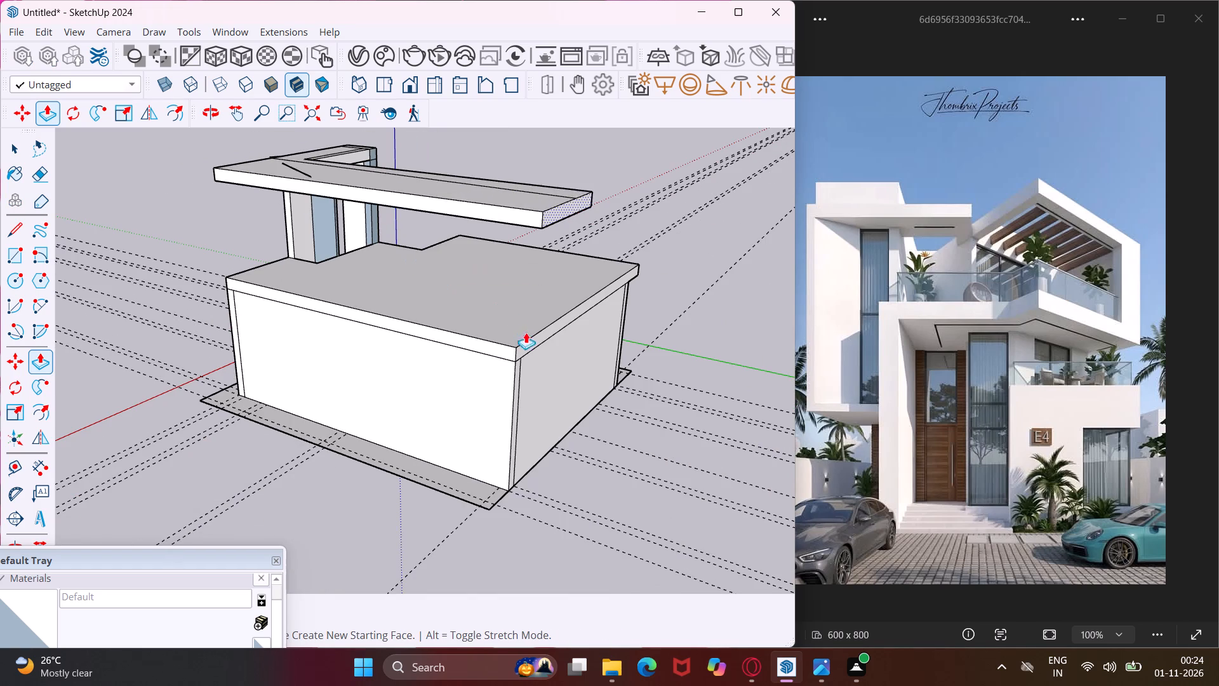
left_click(517, 344)
Extend the remaining rear face of the roof behind the entrance frame flush with the slab's rear edge.
middle_click_drag(517, 345, 220, 368)
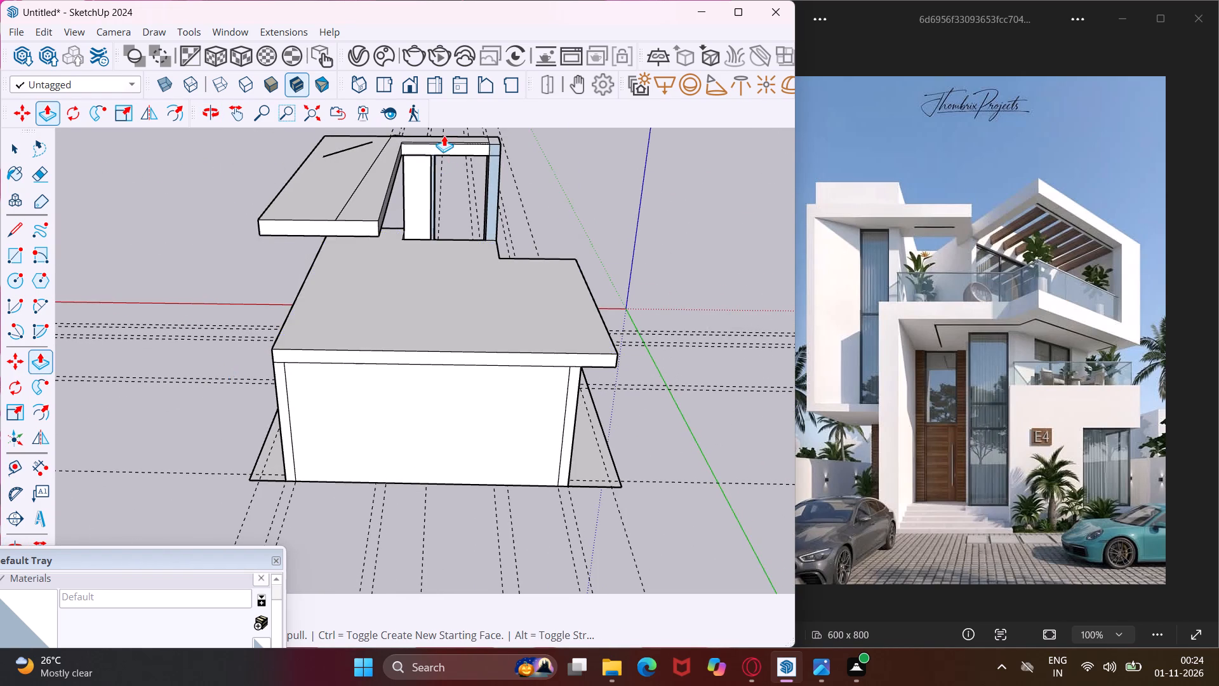
scroll(444, 135, "up", 3)
left_click(416, 154)
scroll(330, 281, "down", 2)
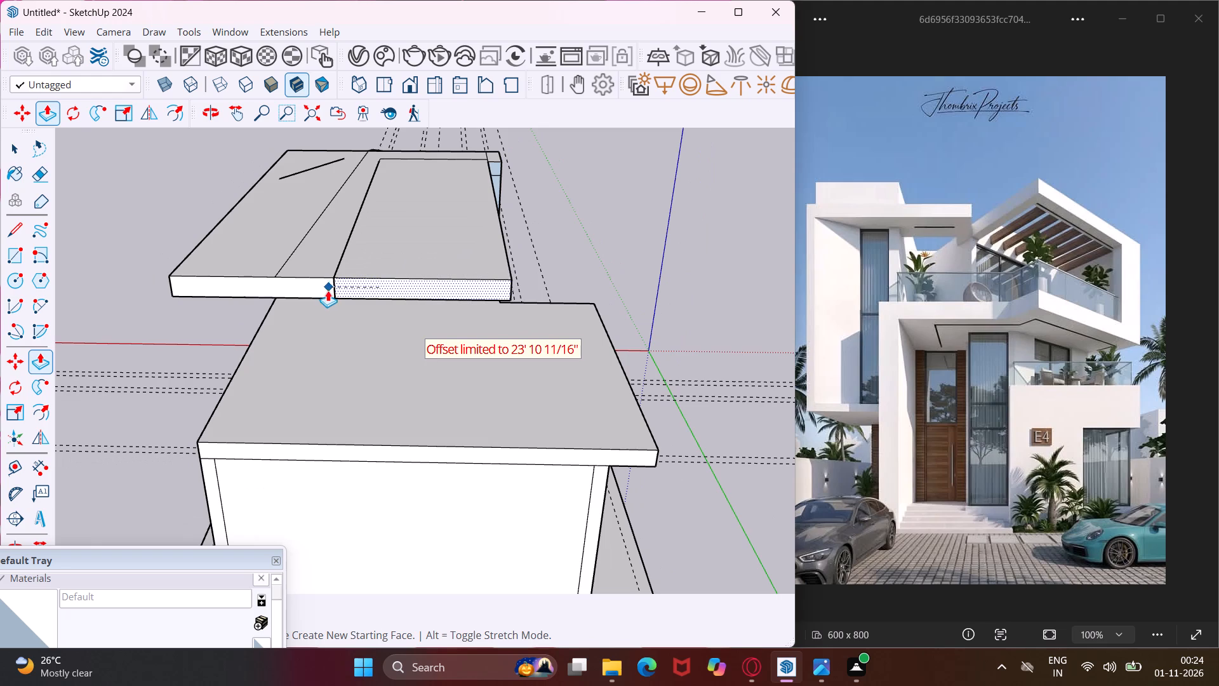
left_click(317, 285)
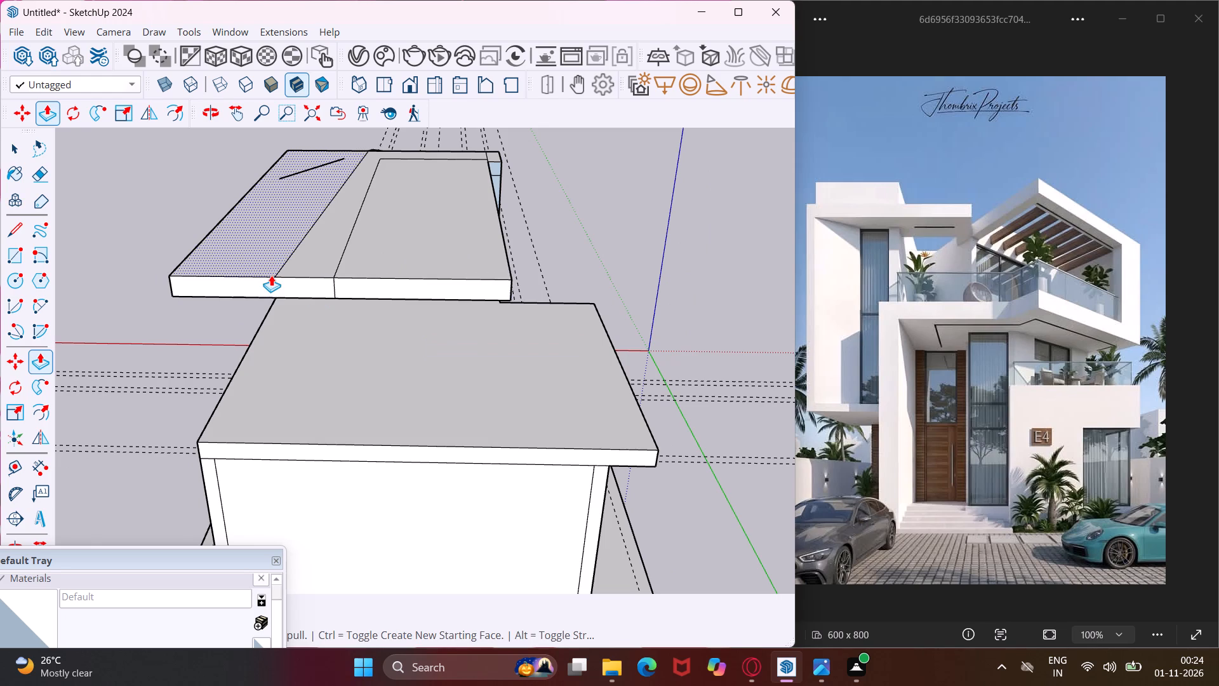
Extend the upper side wall and the small corner piece above it back flush with the roof slab's rear edge.
scroll(497, 159, "up", 3)
middle_click_drag(496, 159, 484, 155)
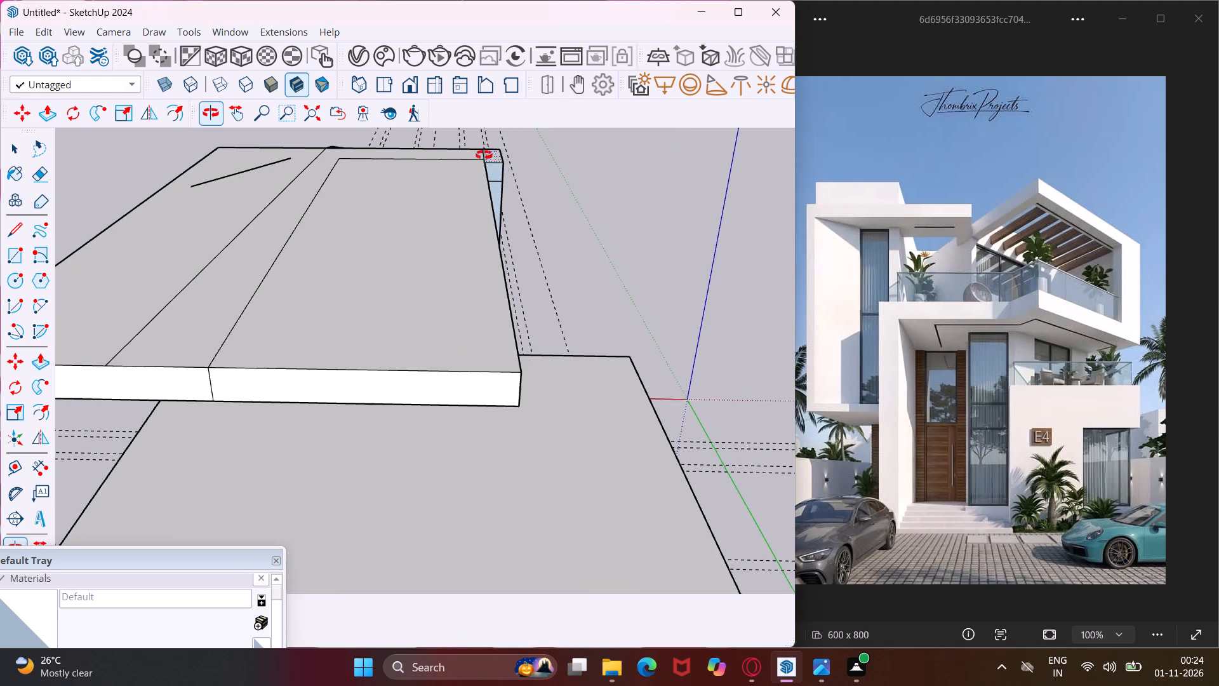
middle_click_drag(484, 155, 436, 137)
scroll(465, 146, "up", 2)
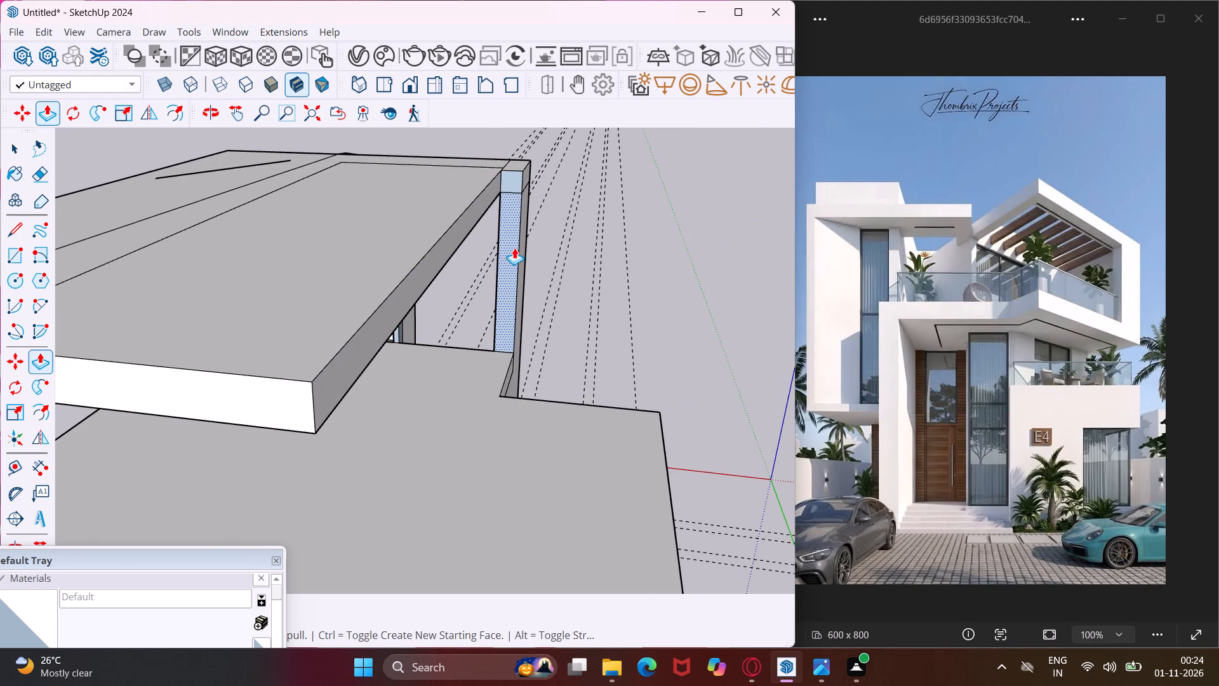
left_click(511, 248)
left_click(305, 394)
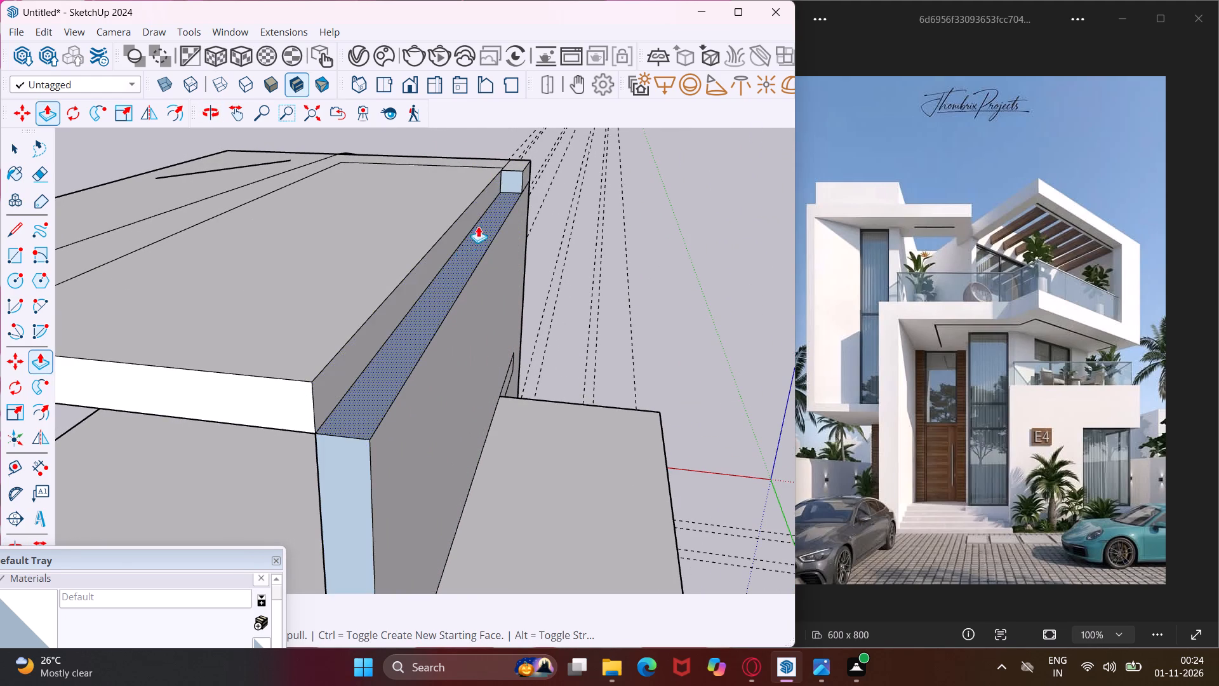
scroll(505, 180, "up", 3)
left_click(510, 173)
scroll(446, 227, "down", 4)
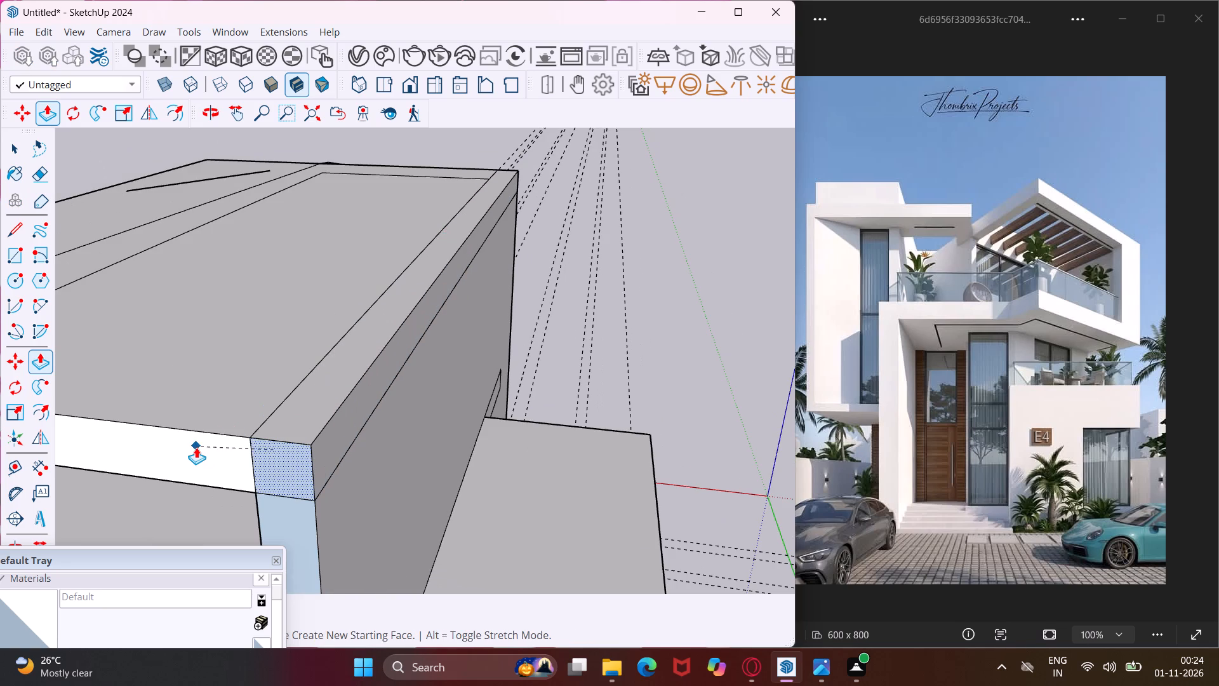
left_click(196, 447)
Erase the short leftover outline lines projecting from the slab's front face above the column, keeping the column's faces.
scroll(242, 401, "down", 6)
middle_click_drag(242, 401, 554, 395)
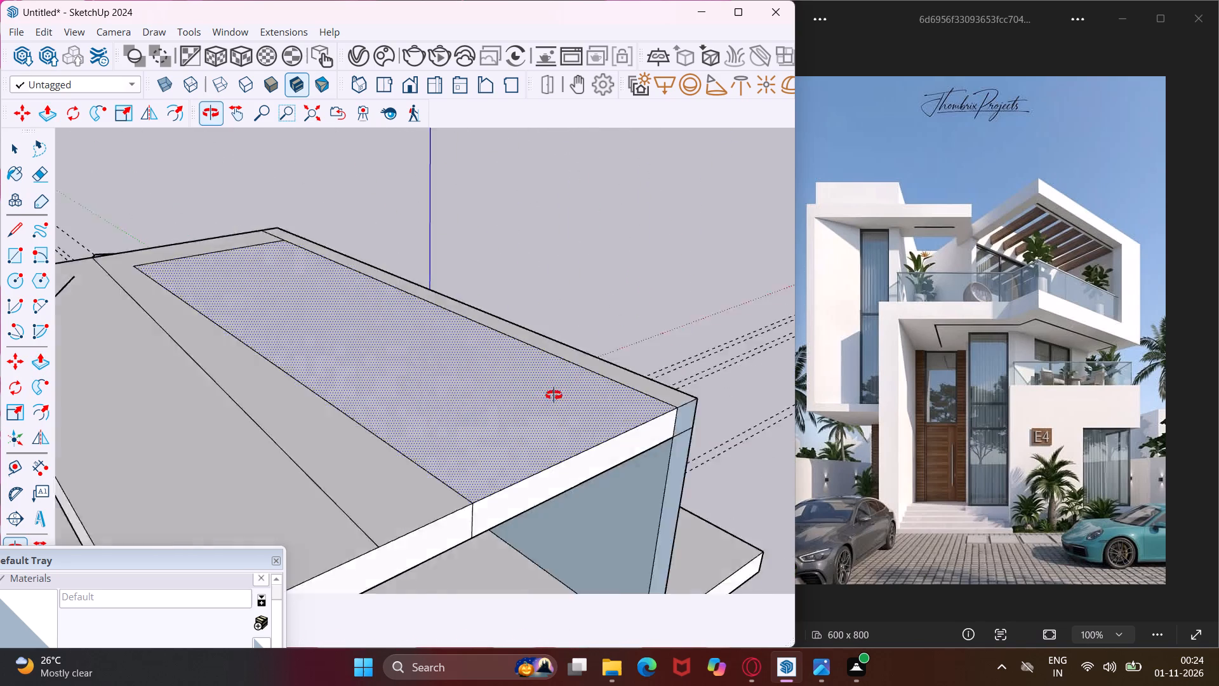
middle_click_drag(554, 395, 844, 356)
scroll(389, 382, "down", 5)
middle_click_drag(299, 379, 344, 394)
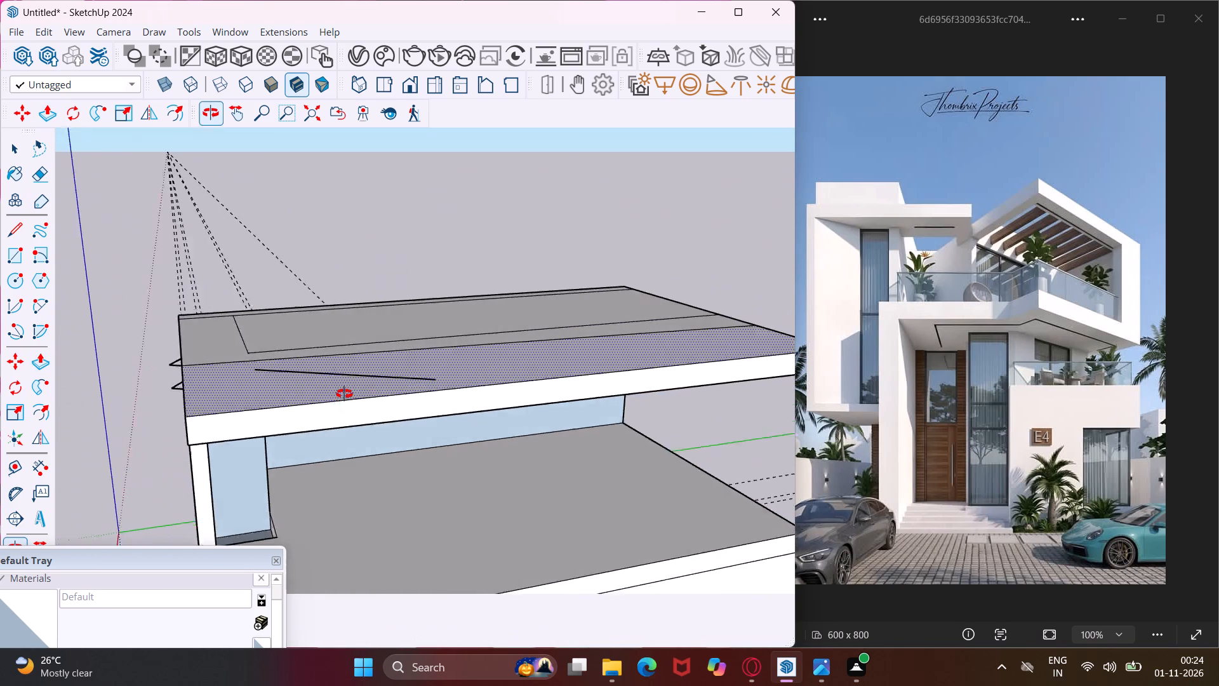
middle_click_drag(344, 394, 503, 429)
key("Escape")
key("space")
scroll(335, 452, "up", 5)
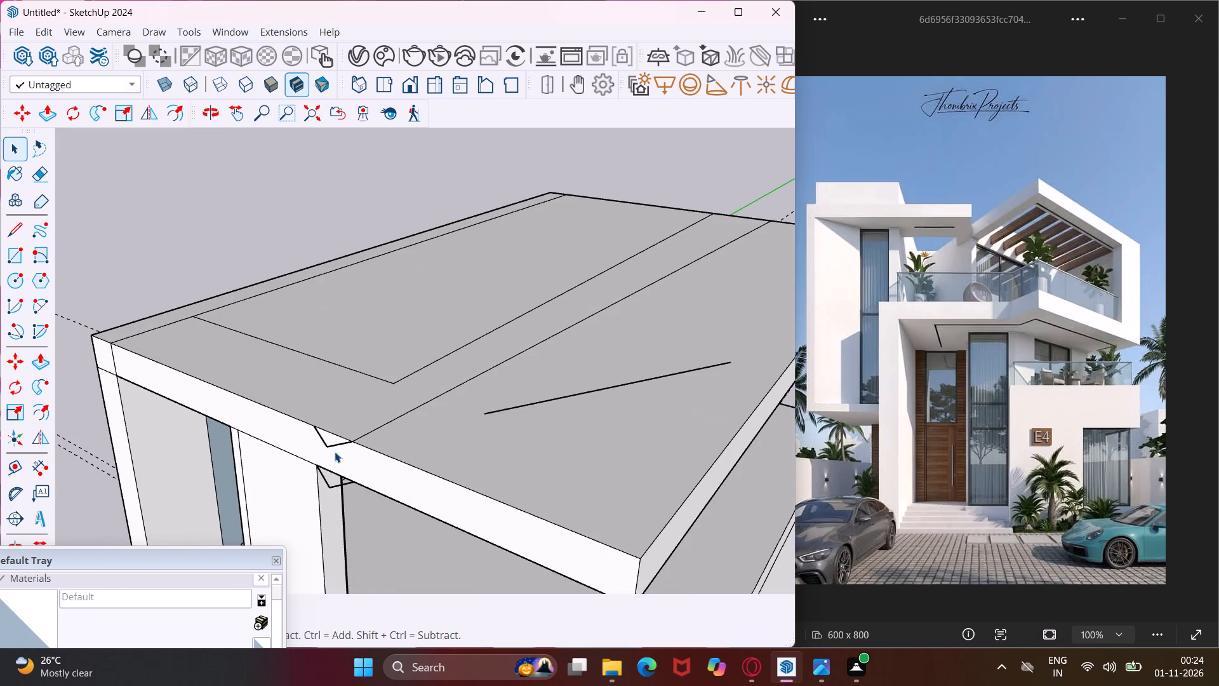
key("e")
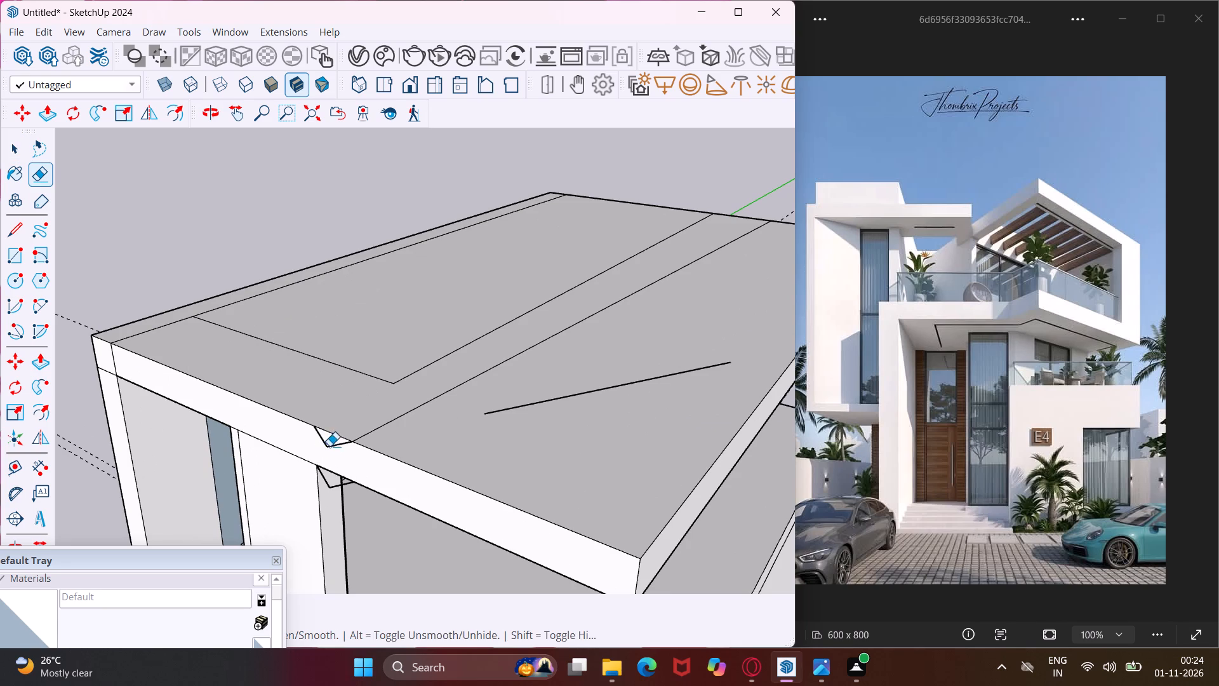
left_click(330, 446)
left_click(328, 447)
left_click(326, 480)
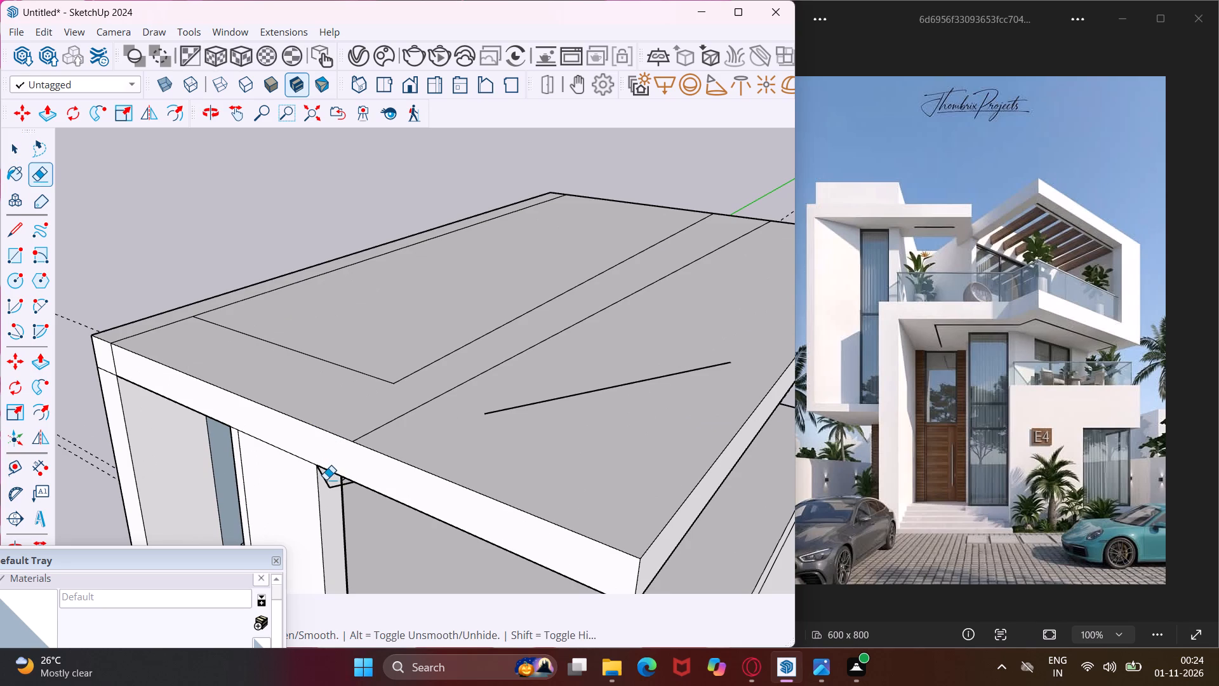
left_click(342, 488)
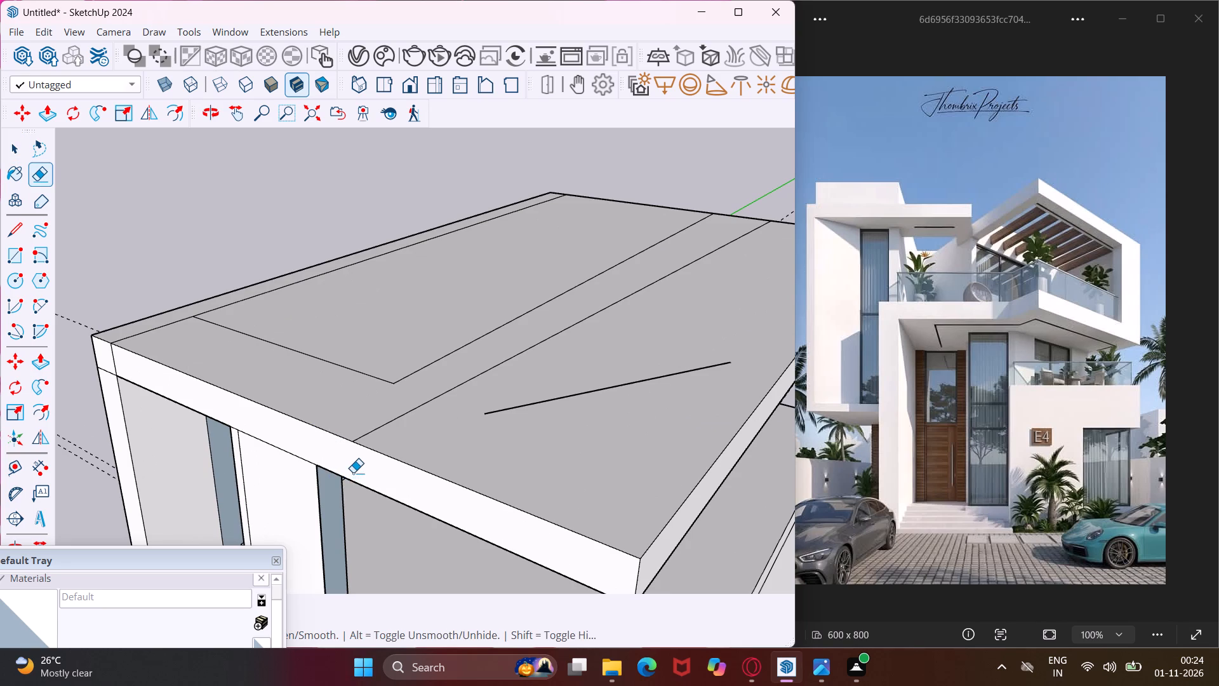
key("ctrl+z")
scroll(339, 480, "up", 2)
left_click(333, 488)
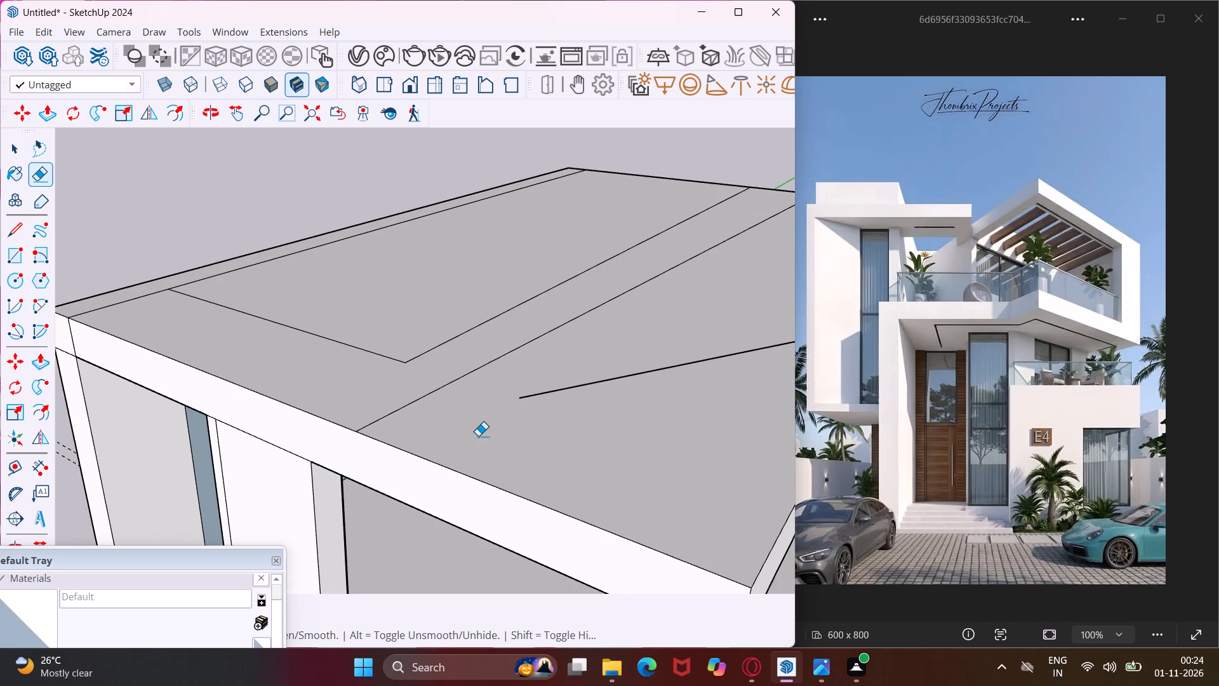
Erase the leftover angled line on top of the roof slab.
left_click(527, 398)
middle_click(528, 397)
scroll(528, 397, "up", 1)
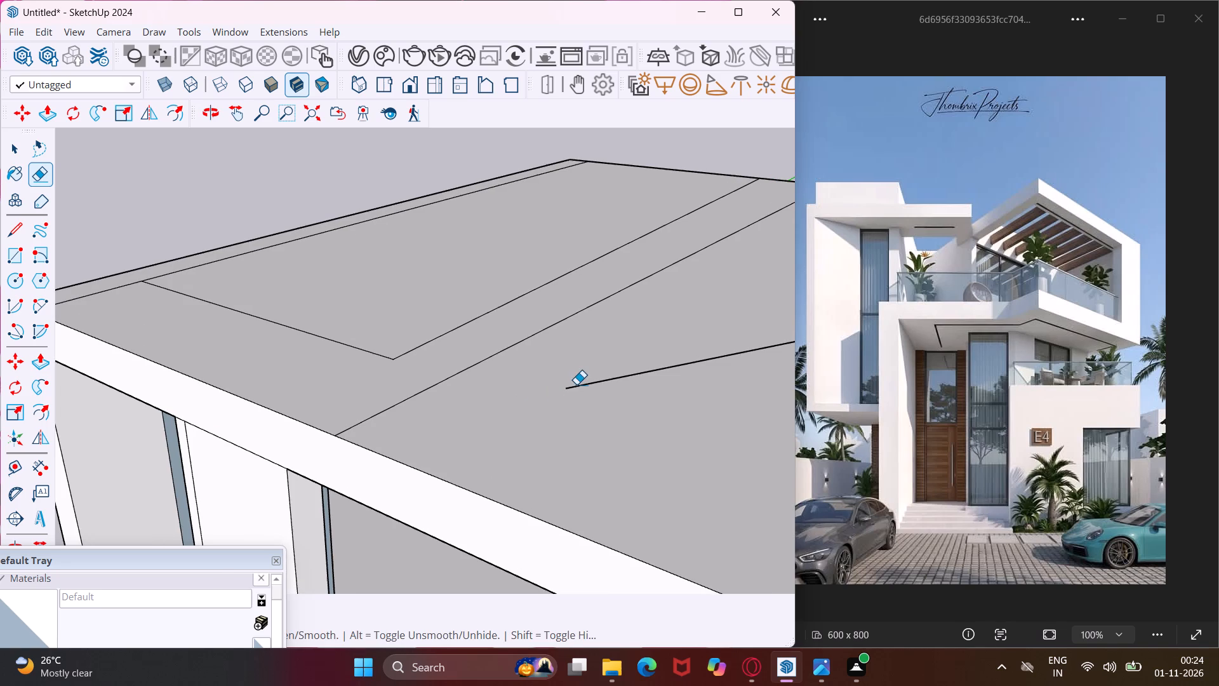
left_click(576, 384)
scroll(453, 403, "down", 6)
left_click_drag(648, 354, 639, 398)
left_click_drag(620, 368, 606, 406)
Erase the leftover pieces of the angled outline on the underside of the roof slab.
middle_click_drag(540, 414, 556, 343)
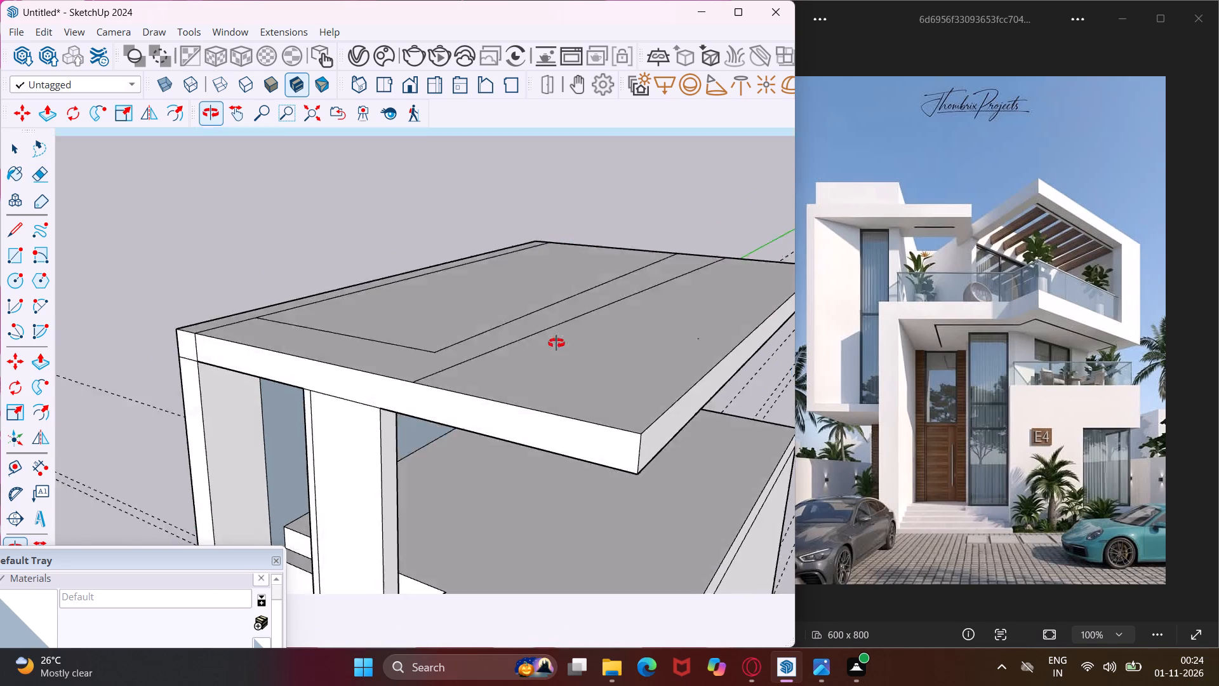
middle_click_drag(556, 343, 573, 181)
scroll(594, 246, "up", 3)
left_click_drag(594, 246, 589, 266)
left_click_drag(527, 233, 523, 247)
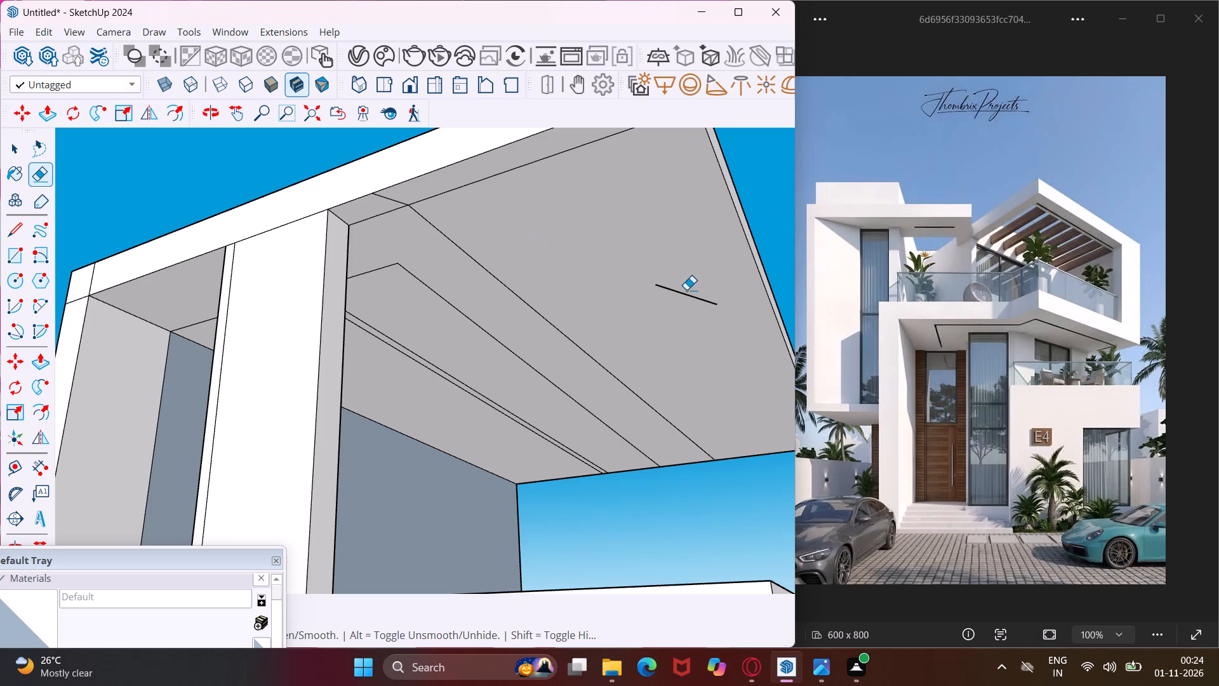
left_click_drag(703, 288, 696, 306)
scroll(423, 199, "up", 6)
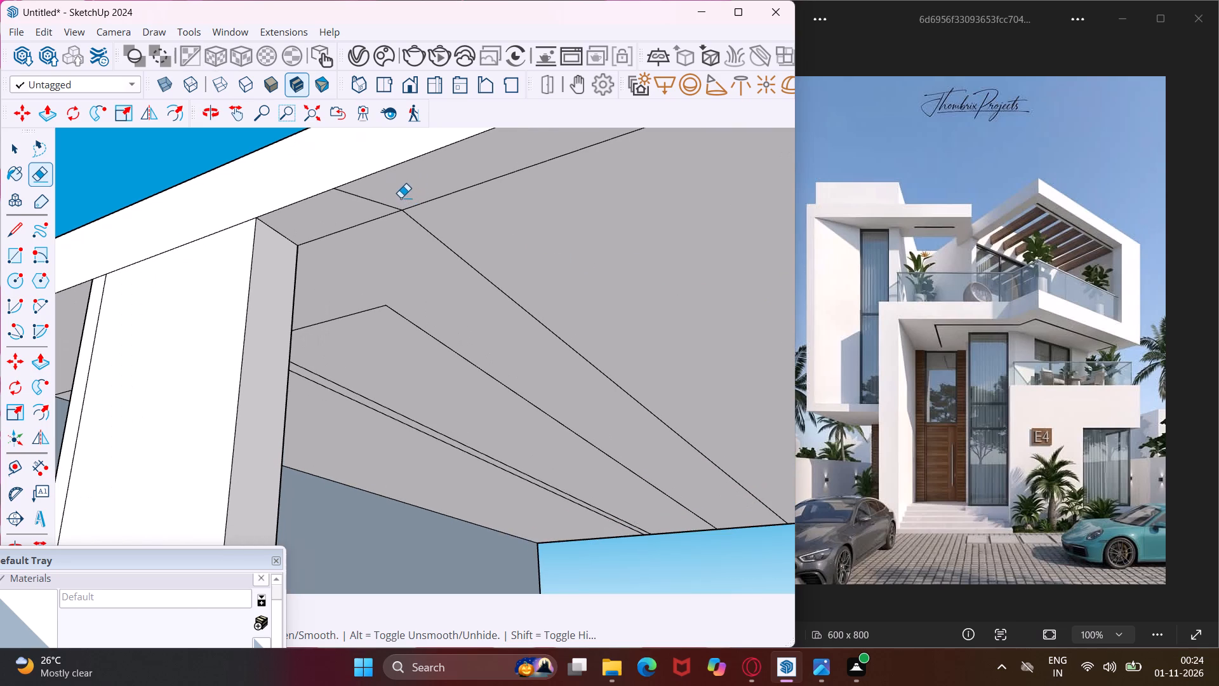
left_click(380, 203)
Erase the remaining lengthwise seam lines on the slab's underside behind the column so the soffit is one face.
scroll(356, 236, "down", 10)
middle_click_drag(345, 245, 372, 311)
scroll(396, 293, "up", 4)
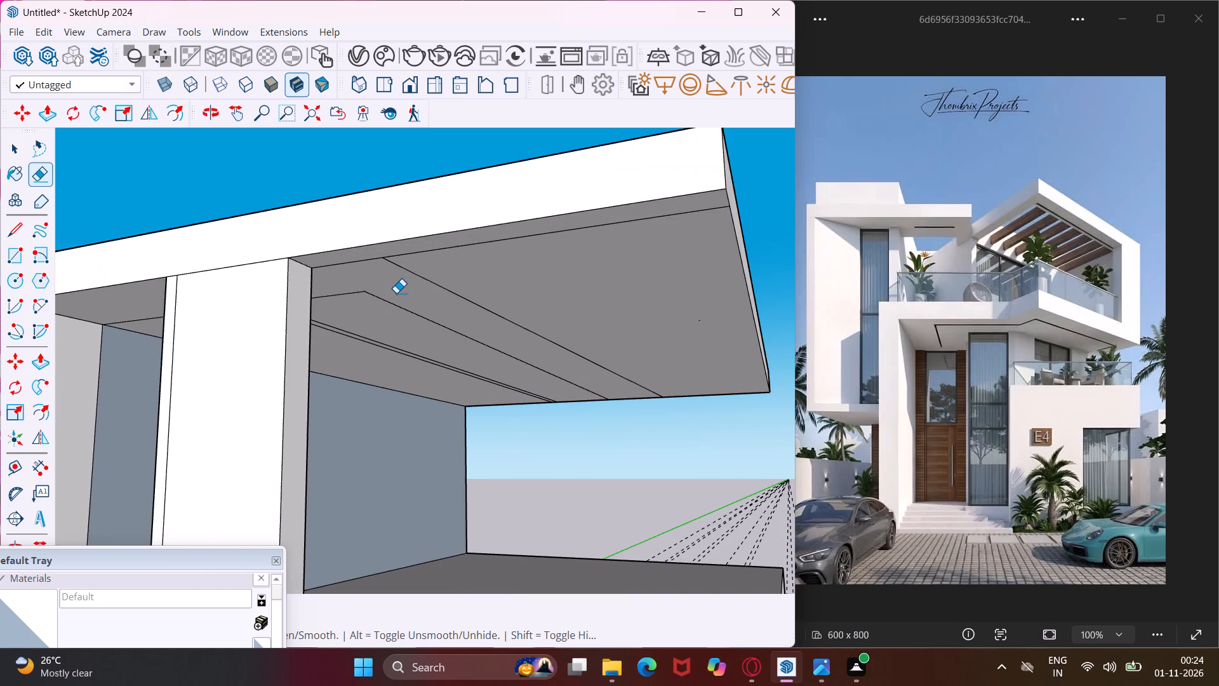
middle_click_drag(396, 293, 406, 231)
left_click_drag(420, 256, 366, 323)
left_click(362, 293)
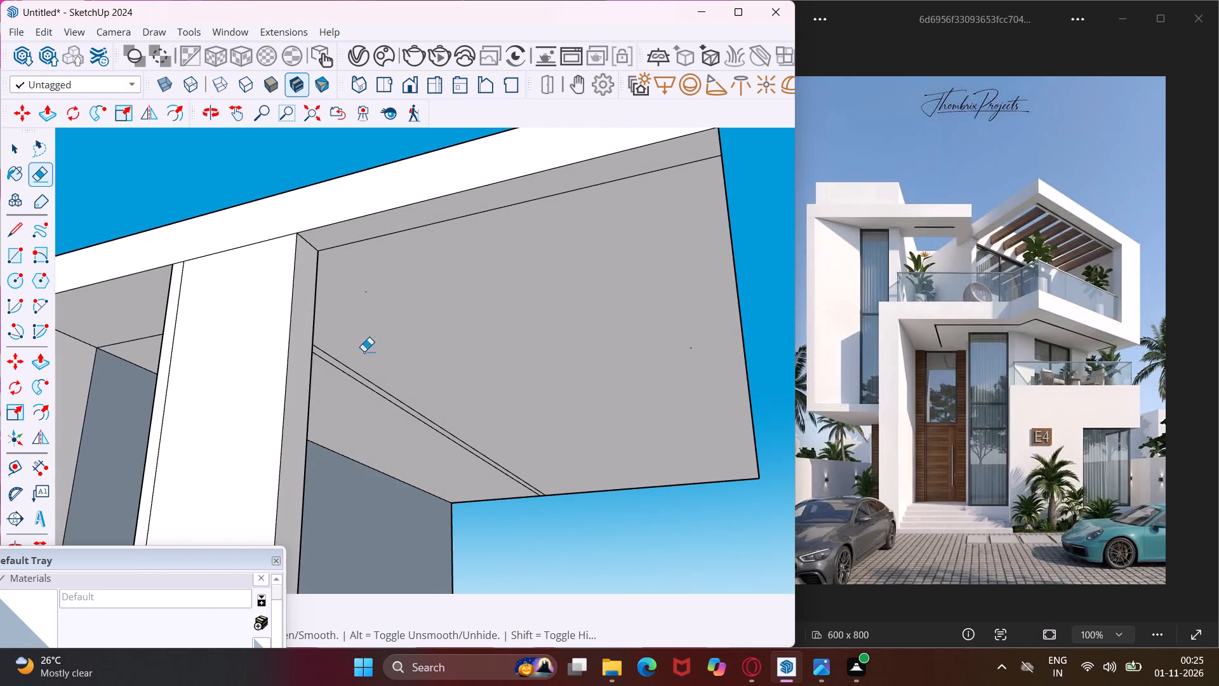
left_click_drag(357, 382, 379, 372)
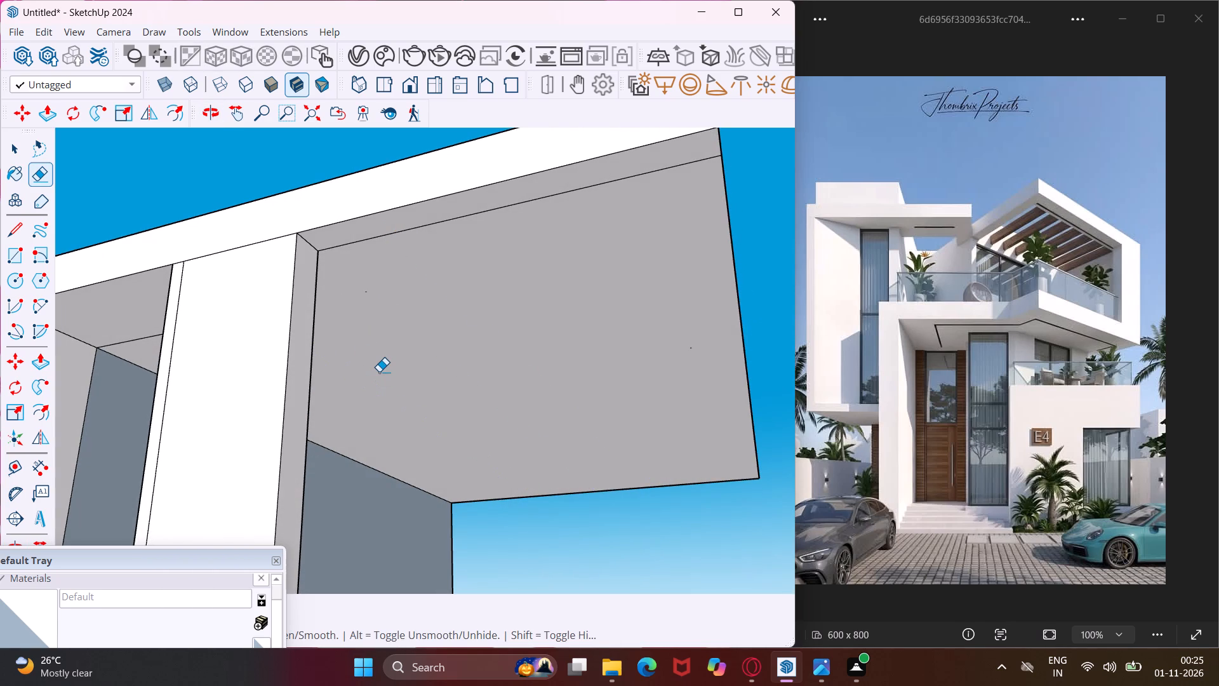
key("Escape")
key("space")
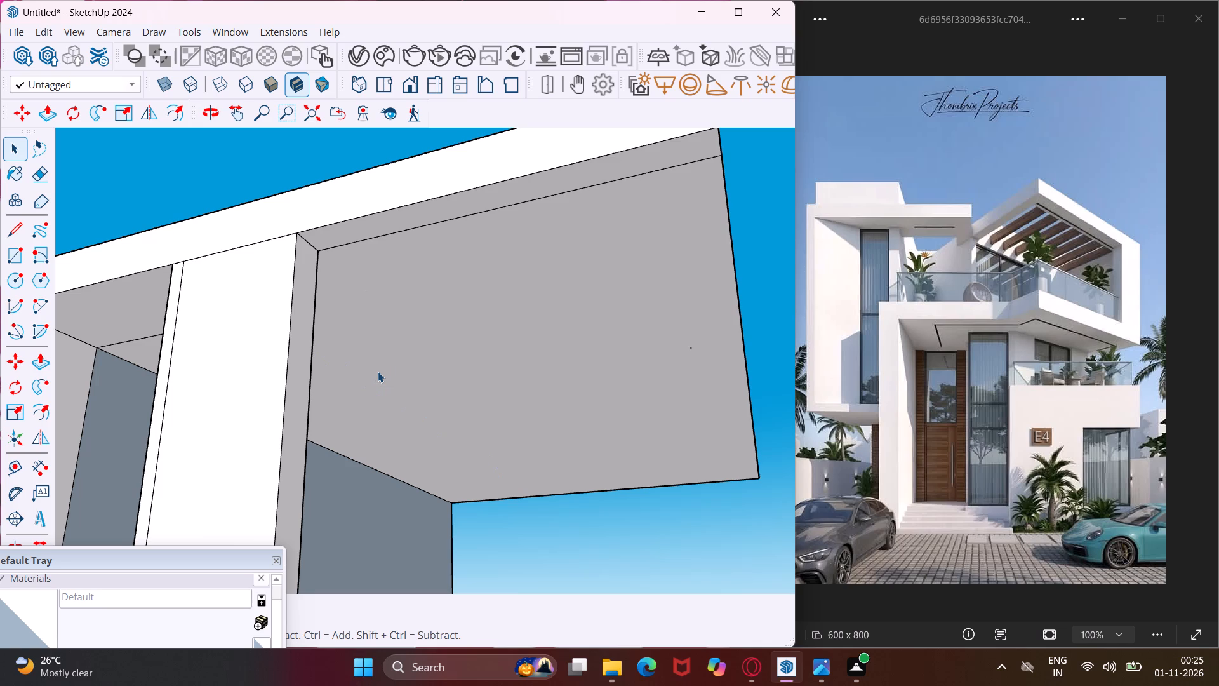
Examine the extended roof slab and entrance frame from the front and the opposite side.
middle_click_drag(378, 370, 360, 456)
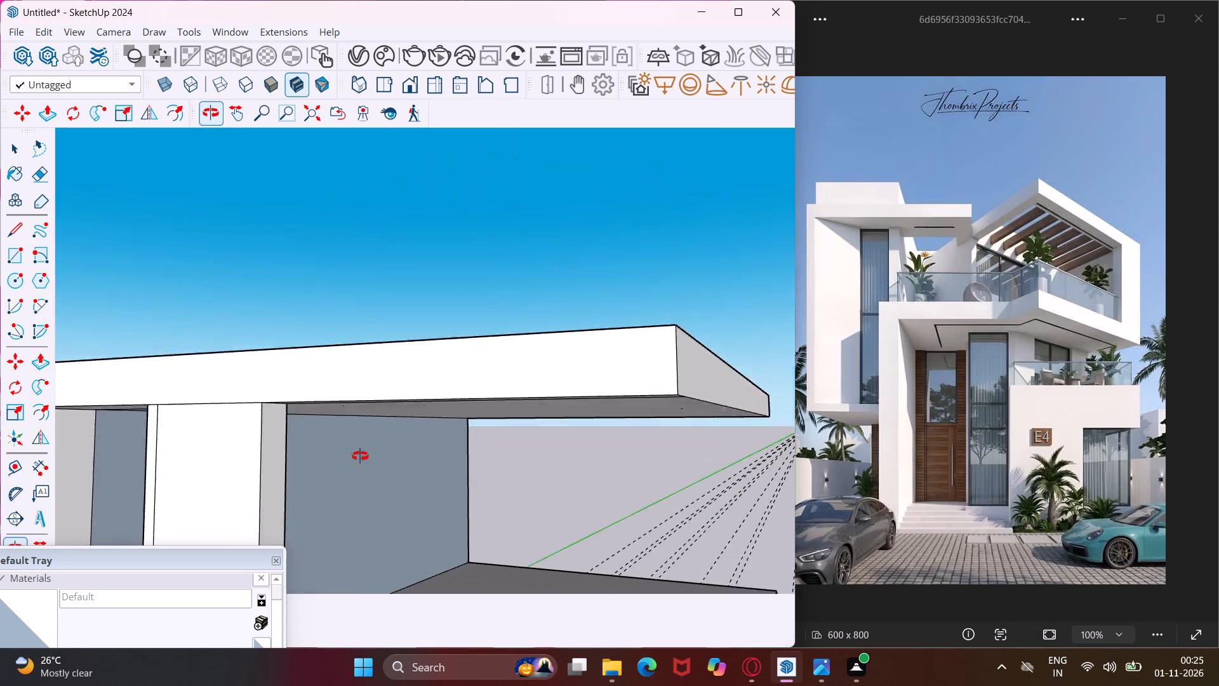
middle_click_drag(360, 456, 413, 464)
scroll(429, 415, "up", 1)
scroll(444, 342, "down", 5)
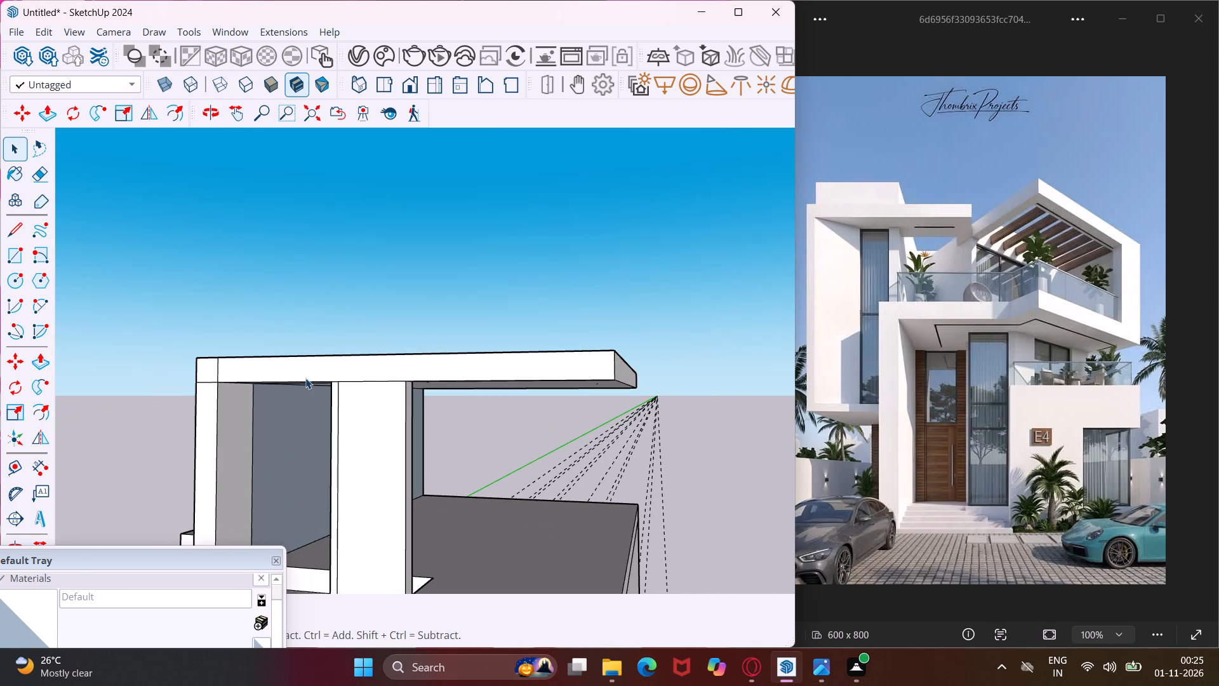
middle_click_drag(305, 378, 629, 438)
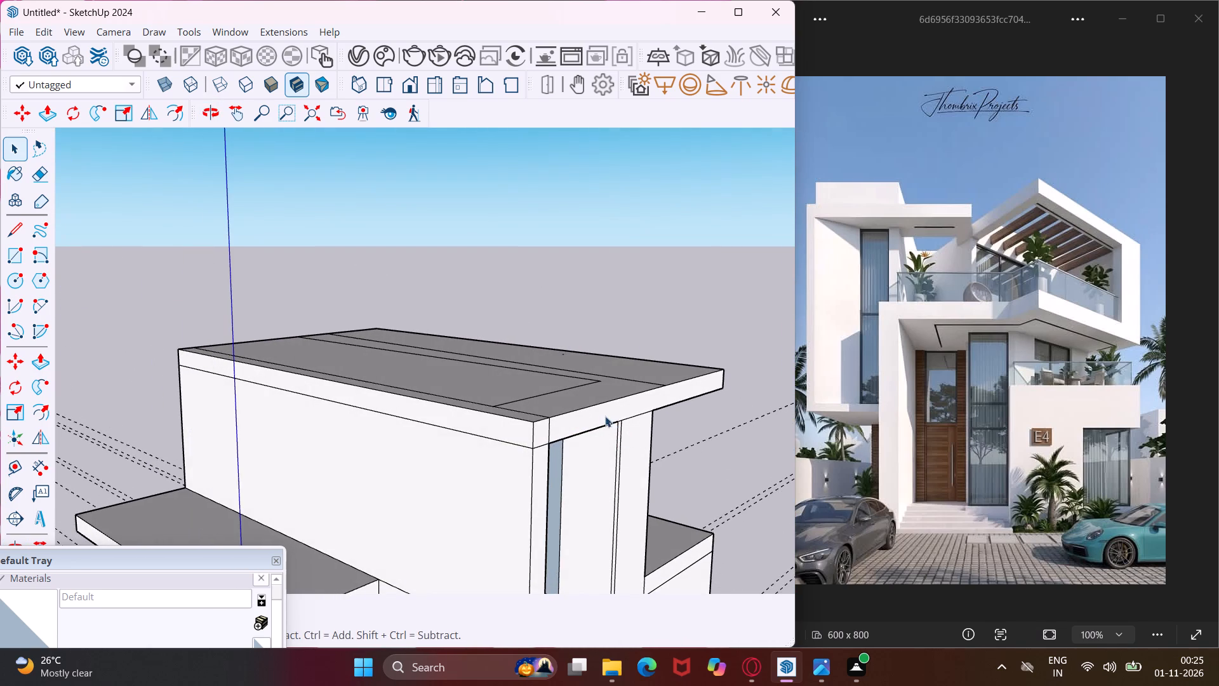
scroll(604, 415, "up", 1)
scroll(530, 440, "up", 3)
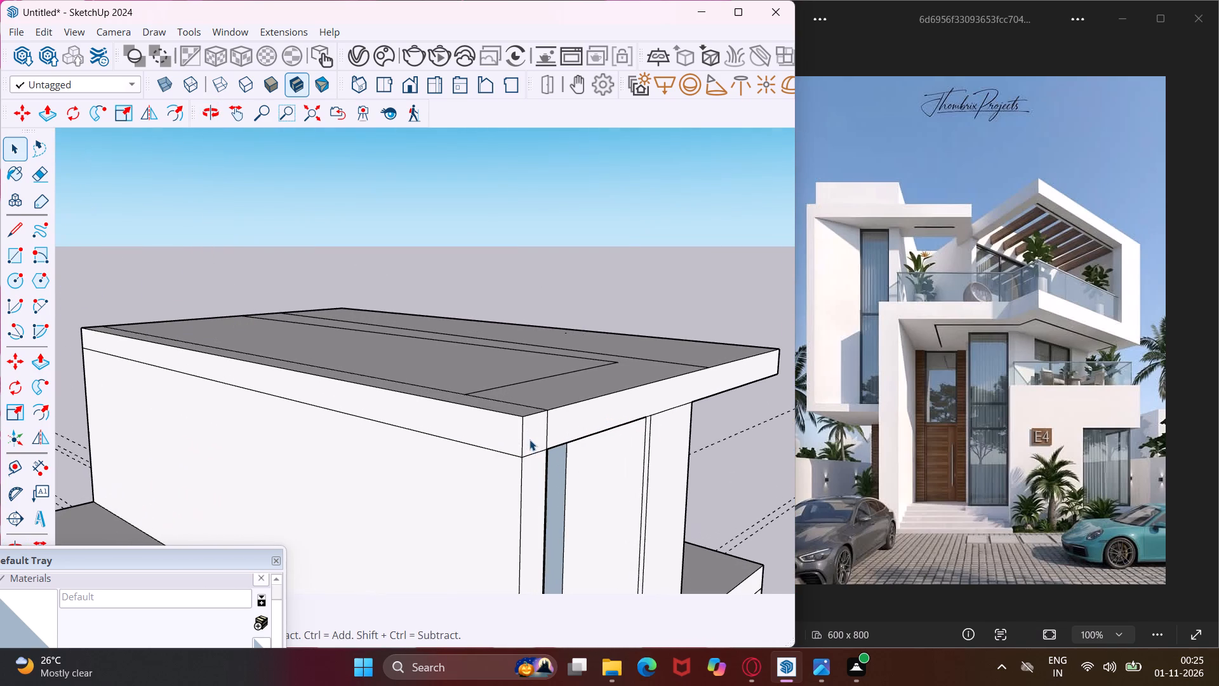
scroll(396, 311, "down", 9)
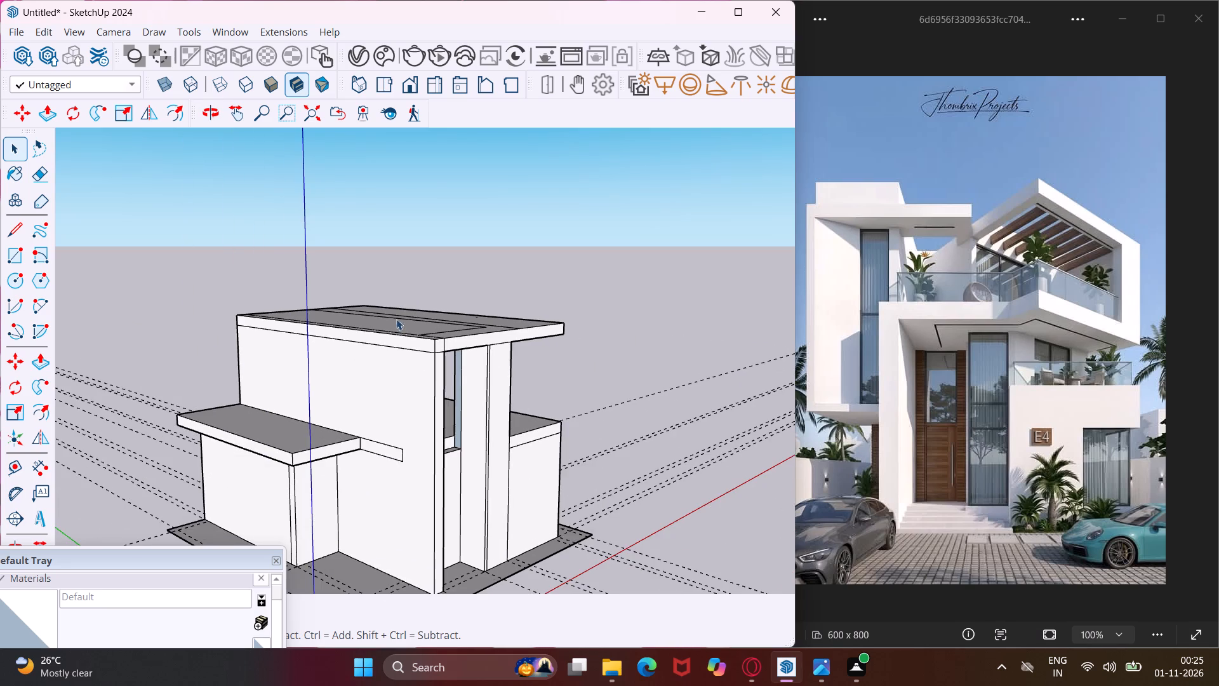
scroll(456, 409, "up", 3)
scroll(460, 358, "up", 7)
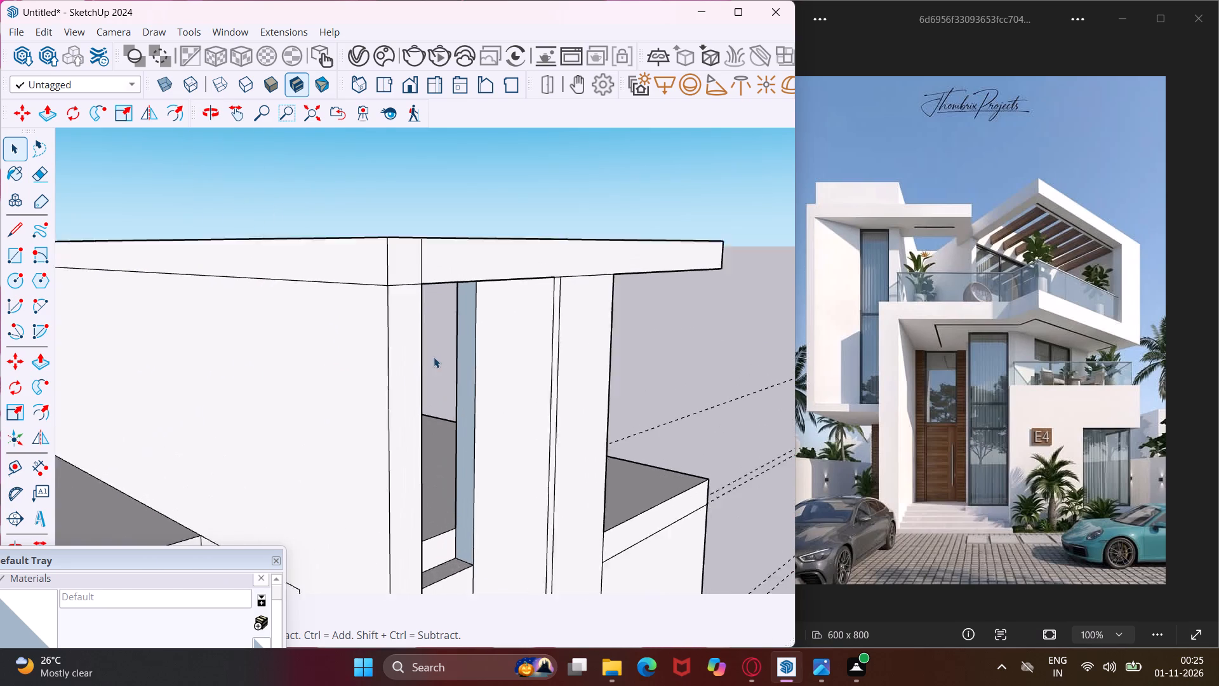
Push/Pull the roof slab's front fascia outward so the slab projects further over the entrance.
left_click(466, 260)
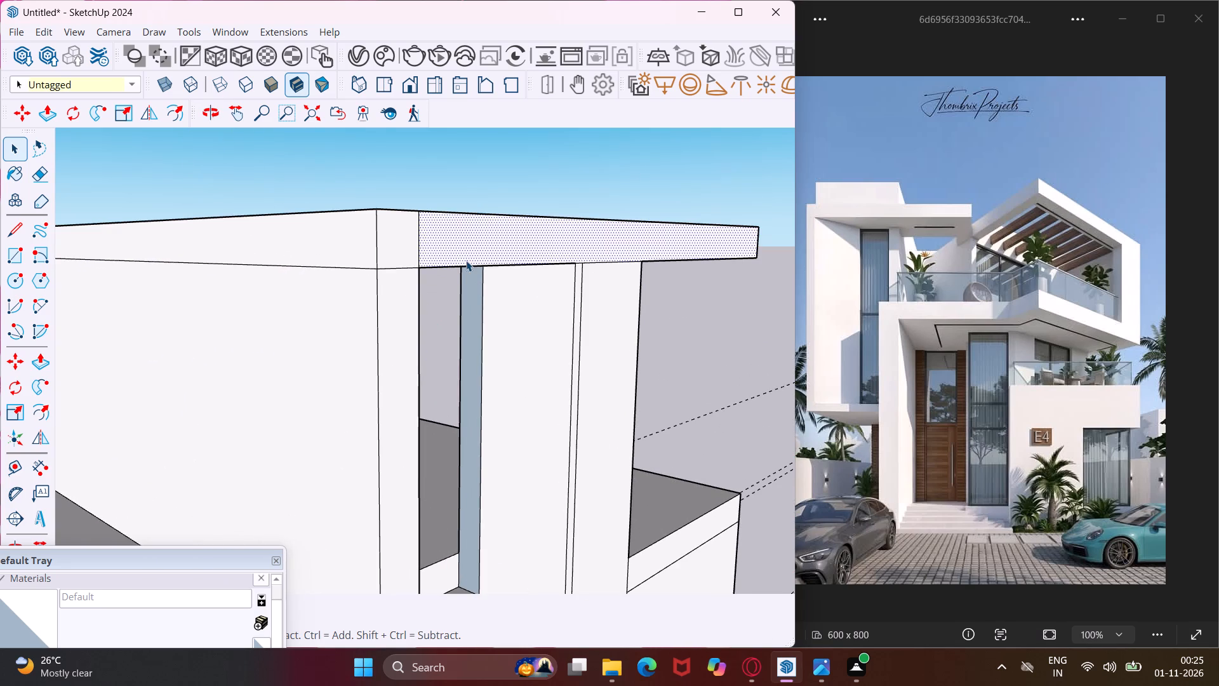
key("p")
left_click(466, 260)
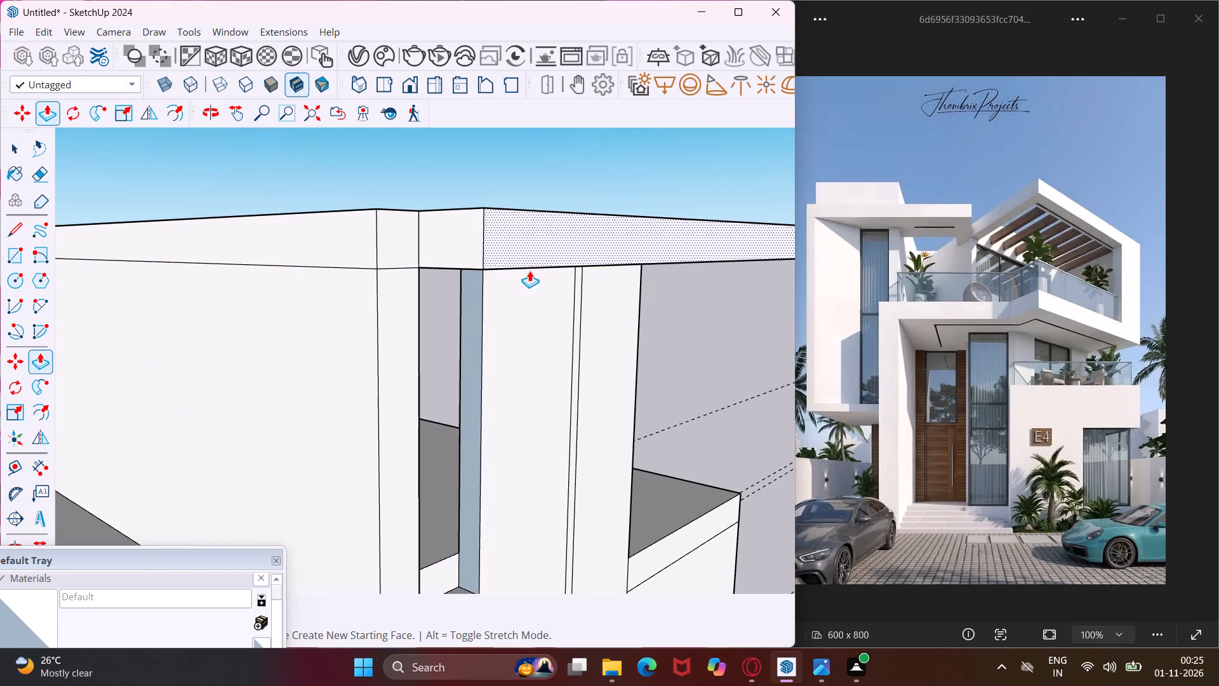
left_click(556, 275)
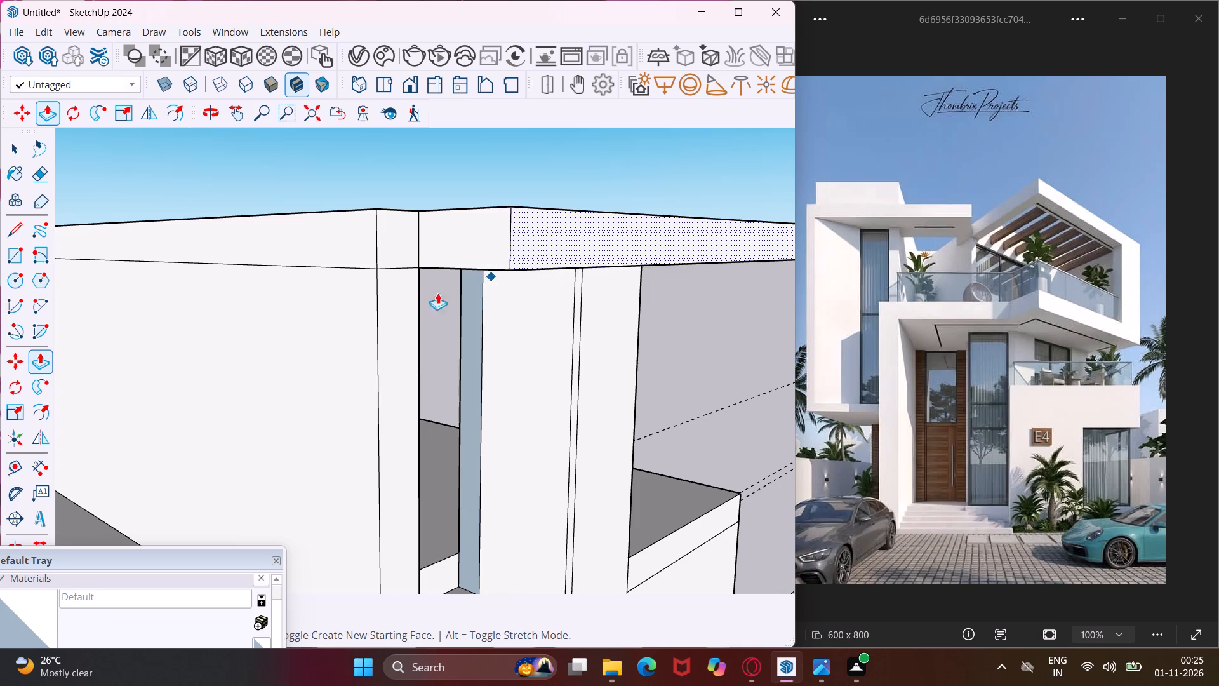
Push/Pull the slab's corner end above the side wall forward, flush with the slab's new front face.
key("Escape")
scroll(392, 245, "up", 2)
double_click(392, 245)
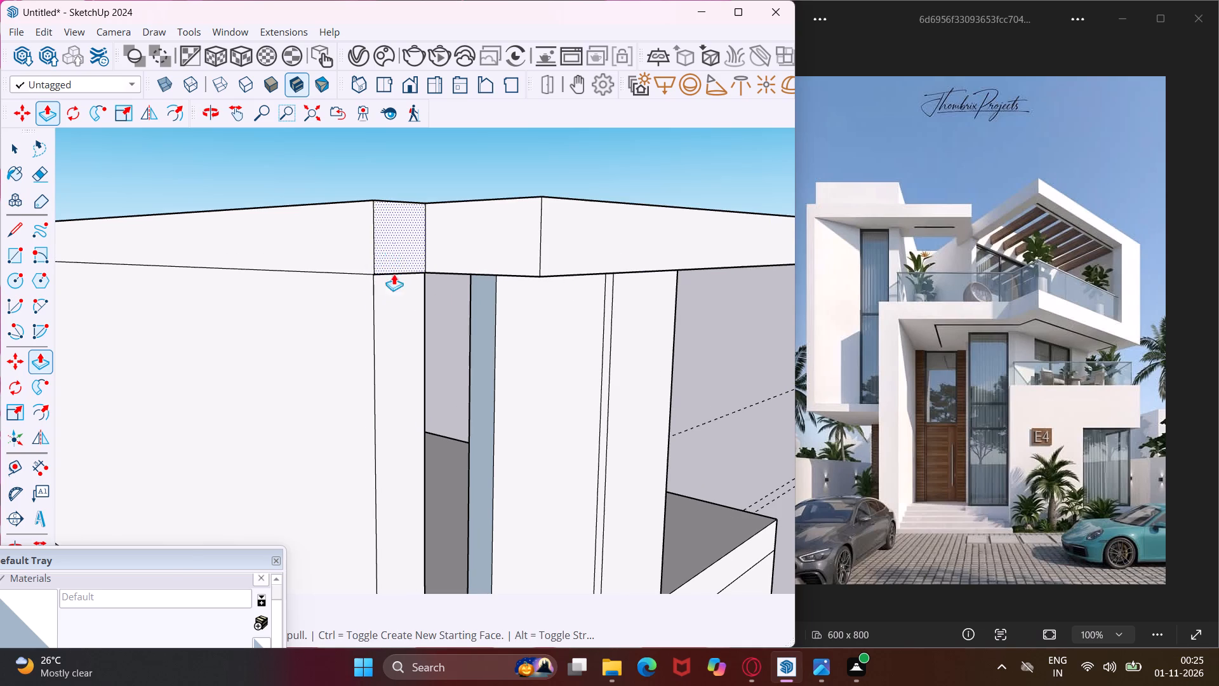
key("ctrl+z")
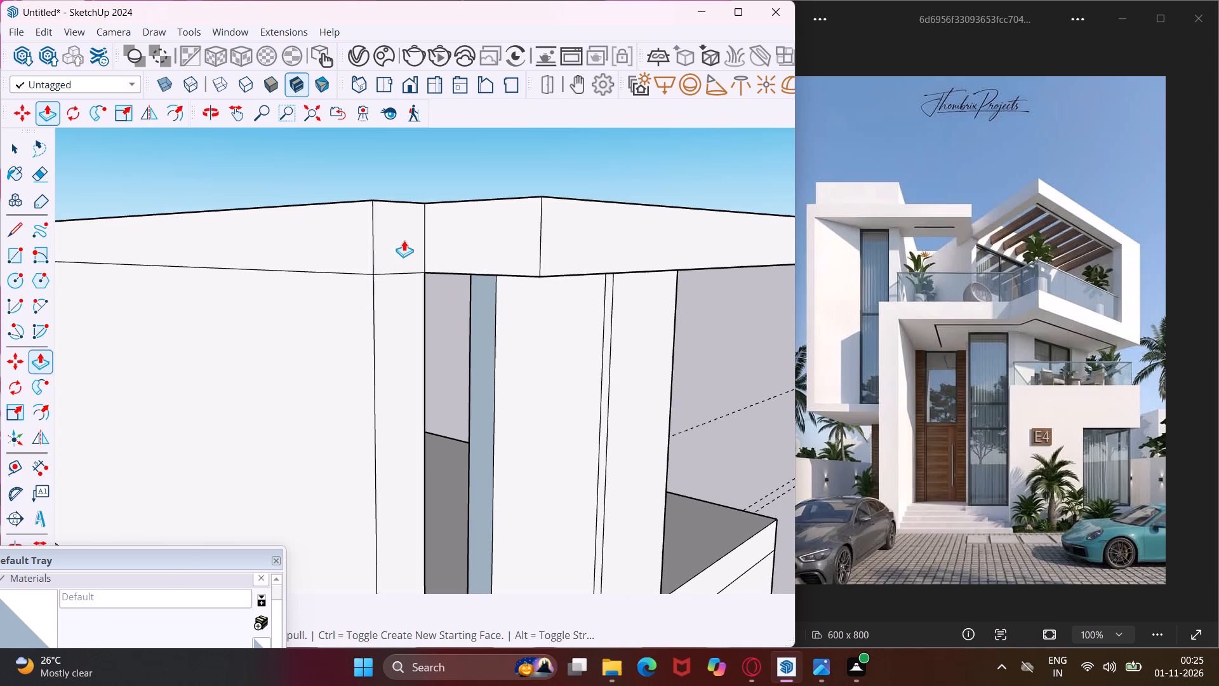
left_click(404, 240)
left_click(567, 208)
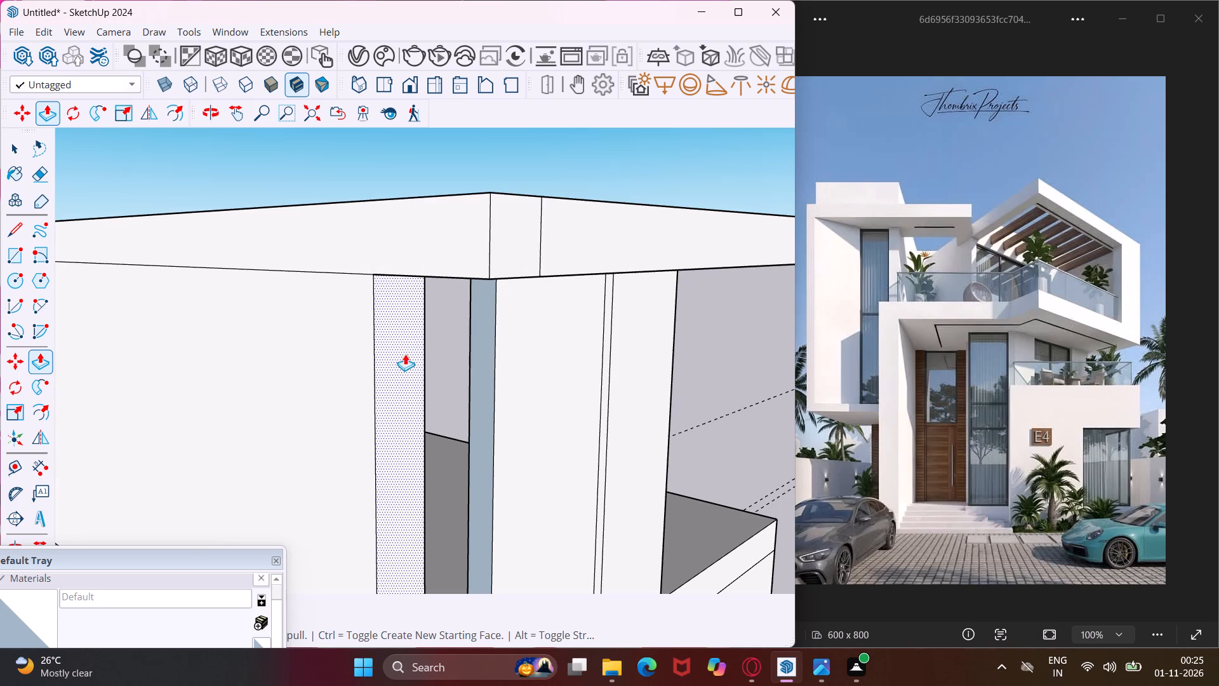
Push/Pull the side wall's front end forward under the extended slab corner.
left_click(409, 344)
left_click(533, 255)
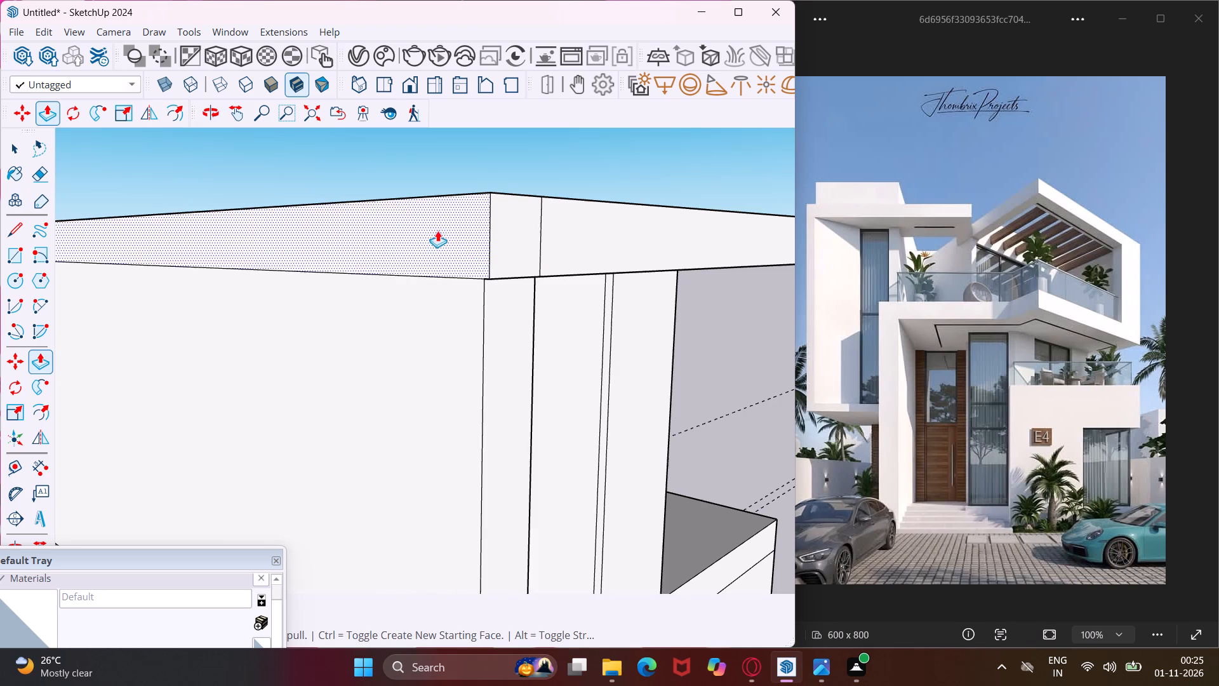
Examine the extended entrance frame and roof slab from the front, above and below.
scroll(434, 227, "down", 19)
middle_click_drag(457, 236, 318, 281)
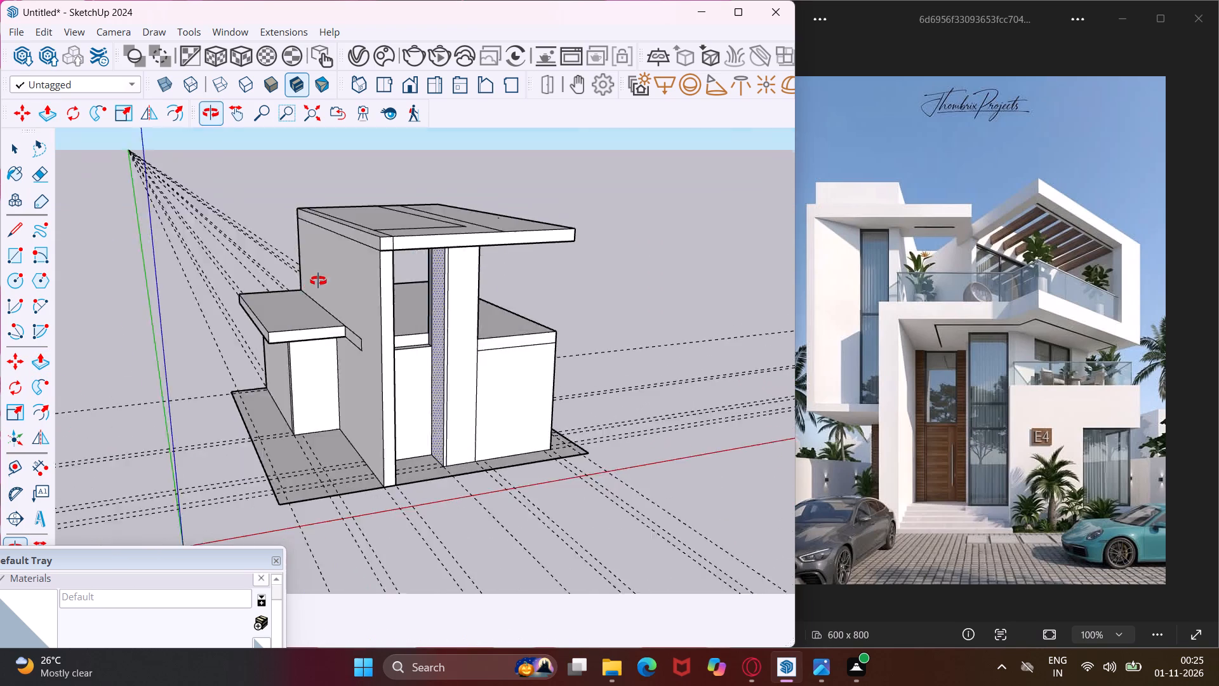
middle_click_drag(318, 281, 216, 314)
scroll(516, 269, "up", 3)
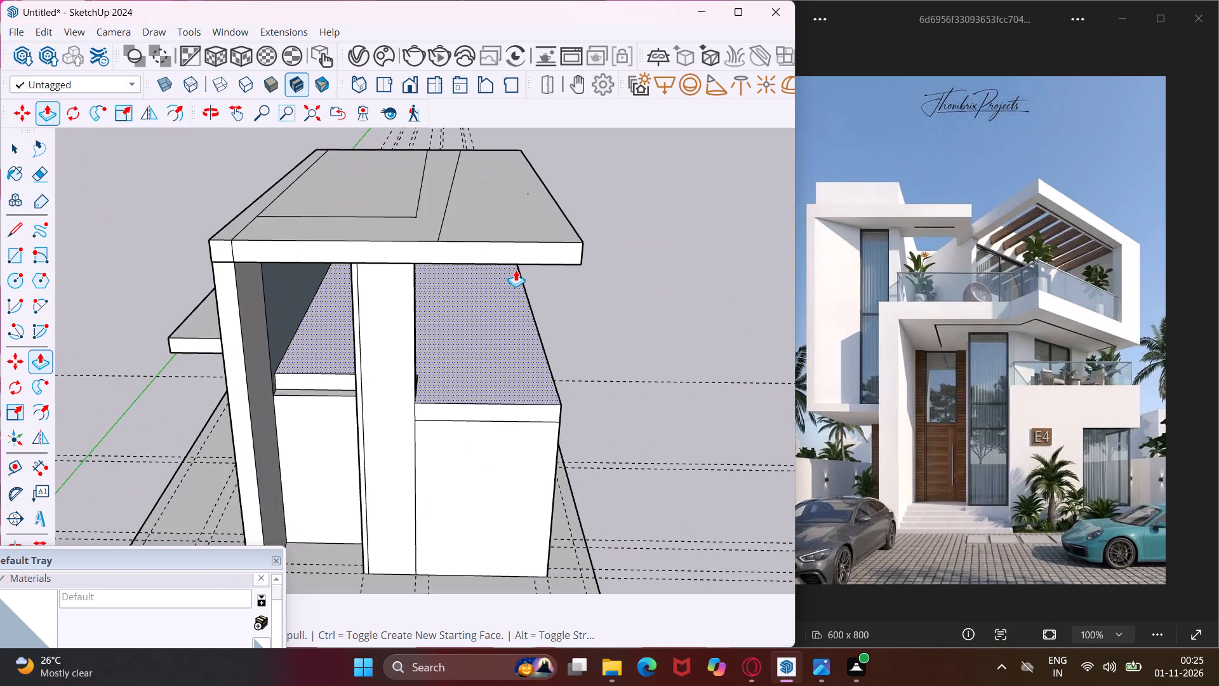
middle_click_drag(516, 270, 376, 150)
scroll(516, 270, "up", 1)
scroll(378, 156, "down", 5)
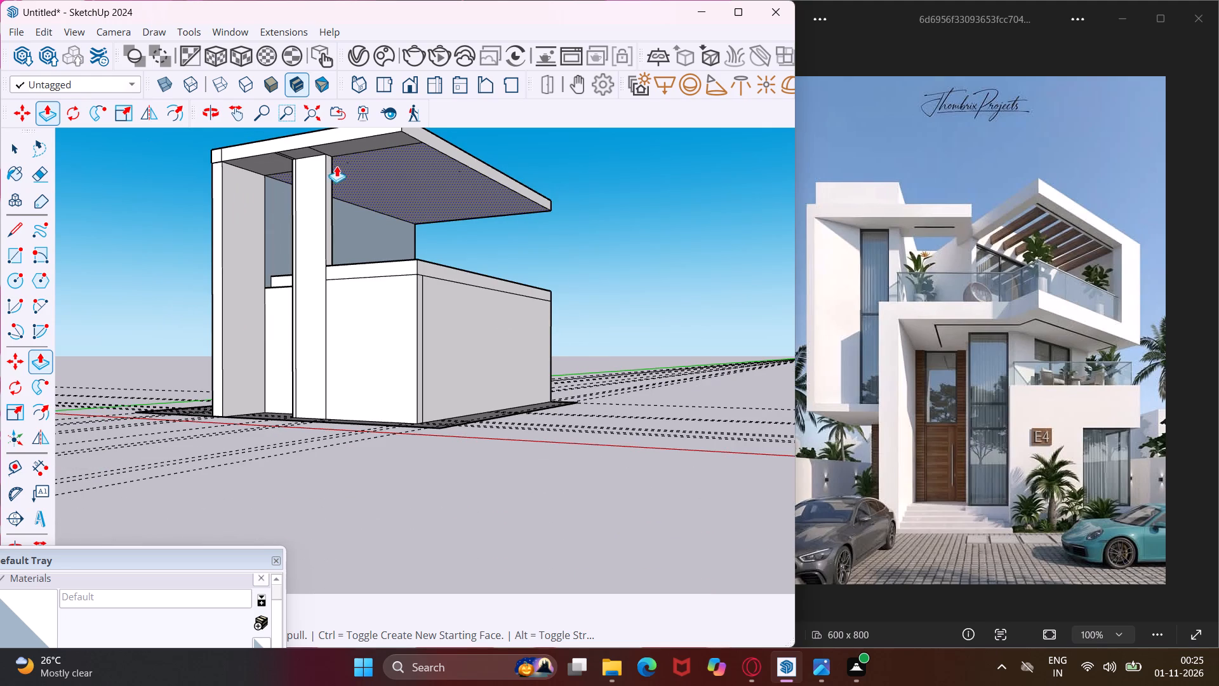
middle_click_drag(336, 166, 331, 205)
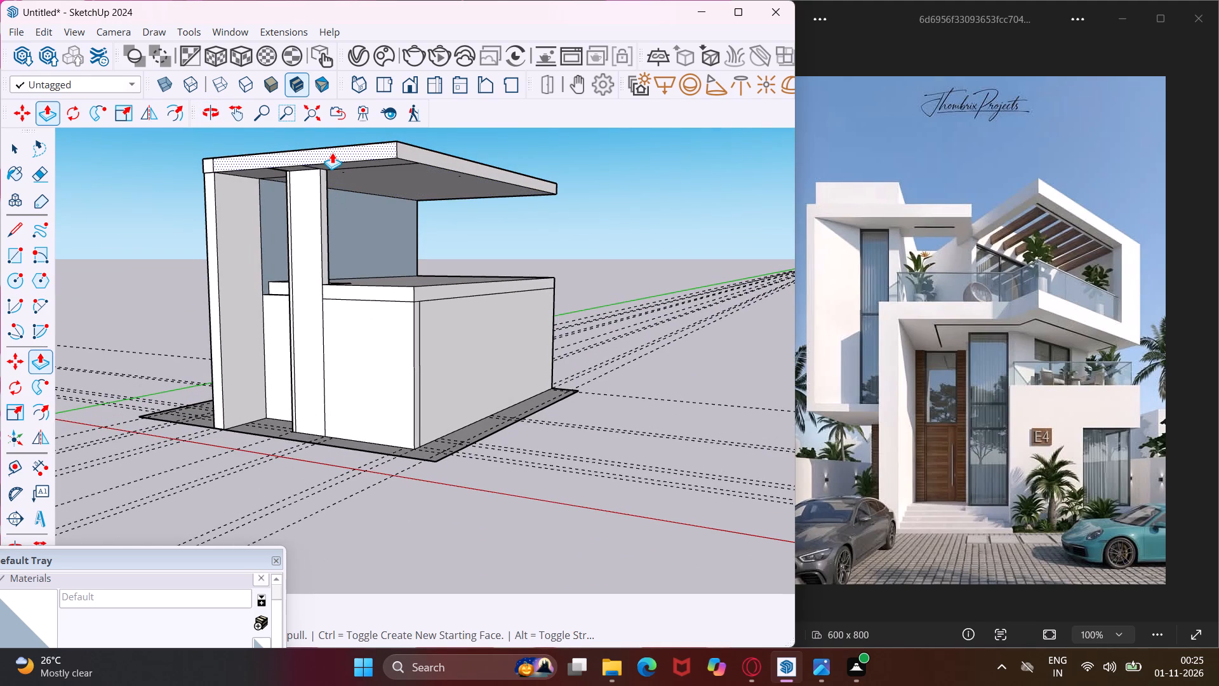
key("Escape")
key("space")
Draw a short angled line on the slab's underside from the midpoint of the seam beside the column to the front edge.
left_click(18, 229)
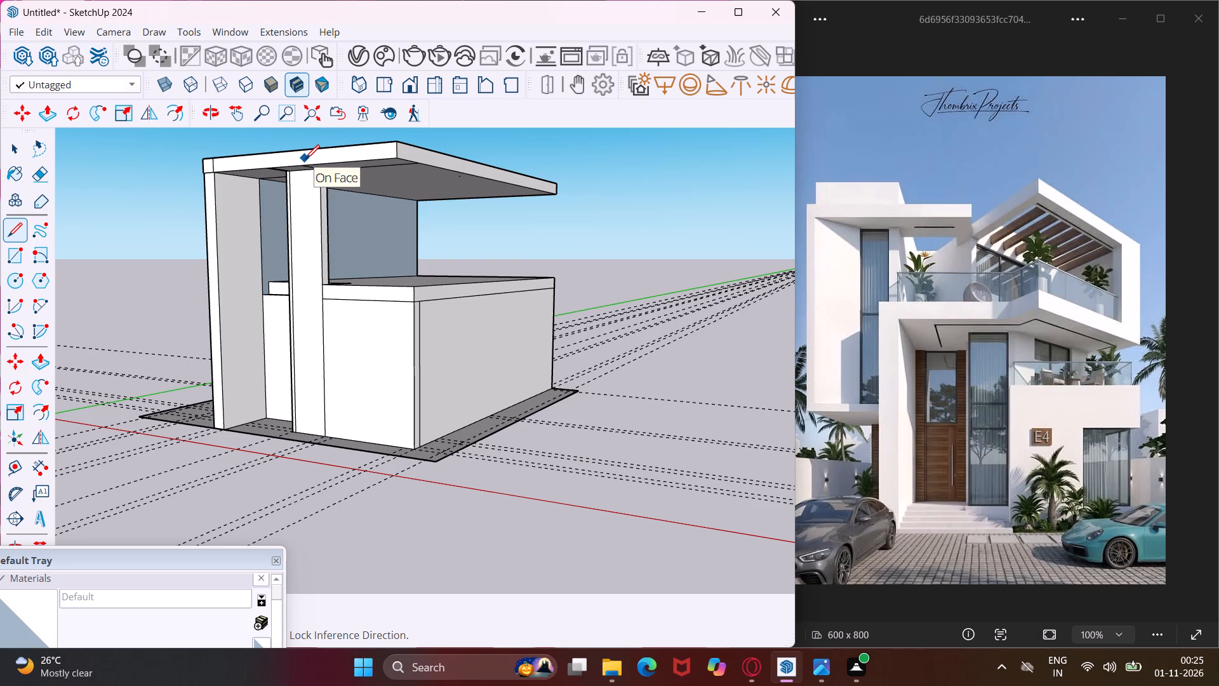
scroll(314, 164, "up", 8)
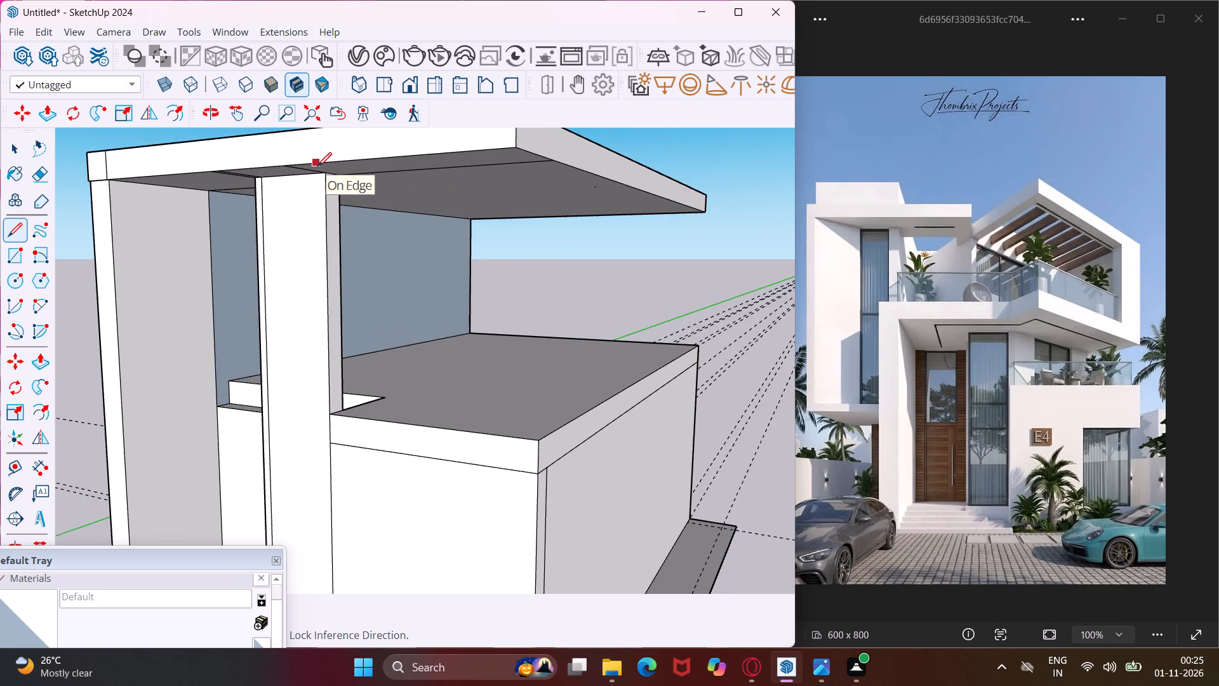
middle_click_drag(316, 163, 267, 107)
scroll(287, 160, "up", 3)
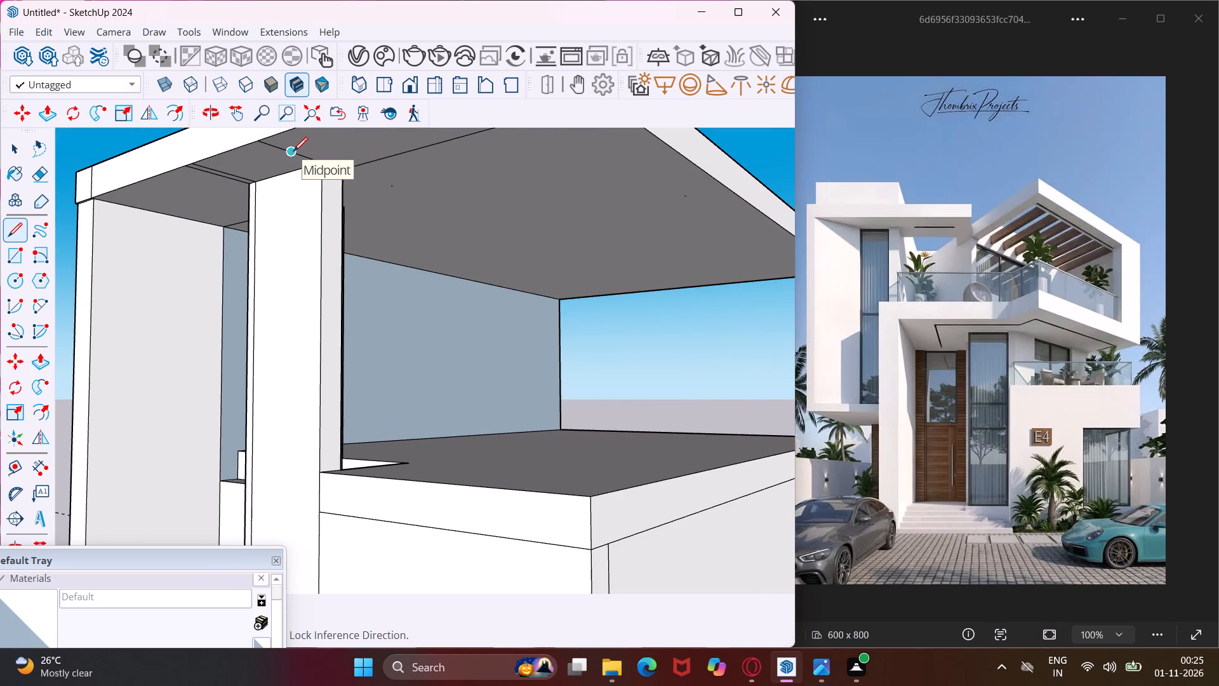
left_click(293, 151)
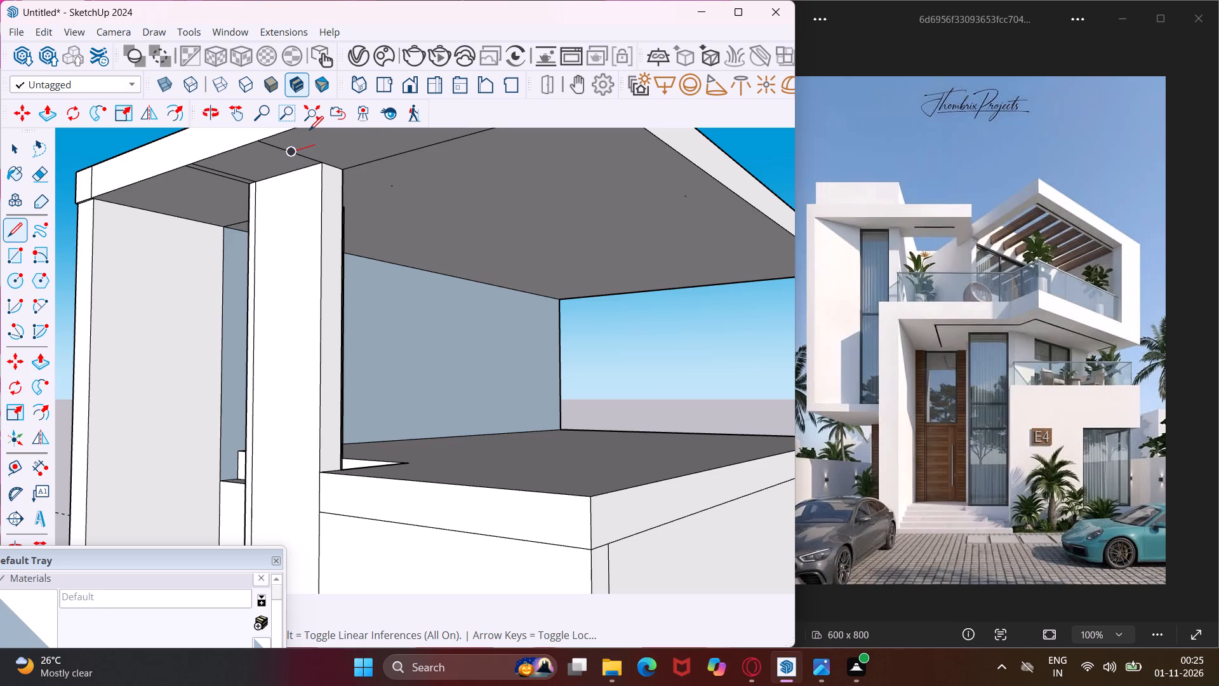
middle_click_drag(305, 130, 324, 203)
scroll(324, 203, "down", 3)
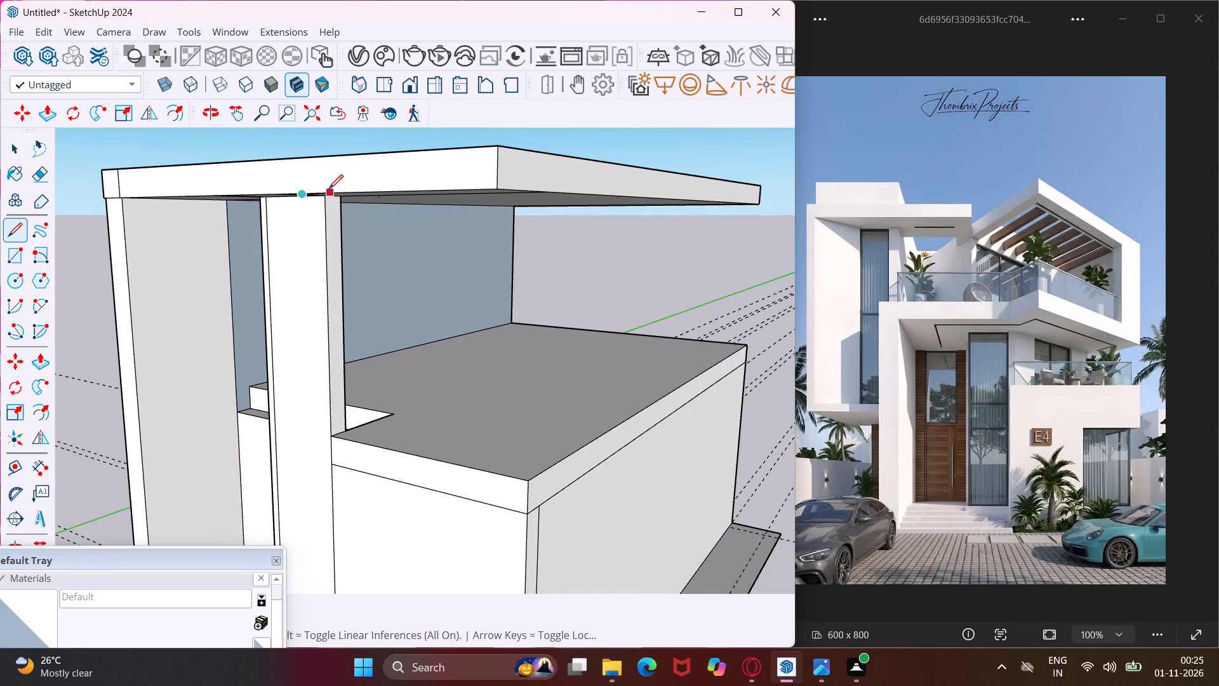
middle_click_drag(326, 182, 154, 121)
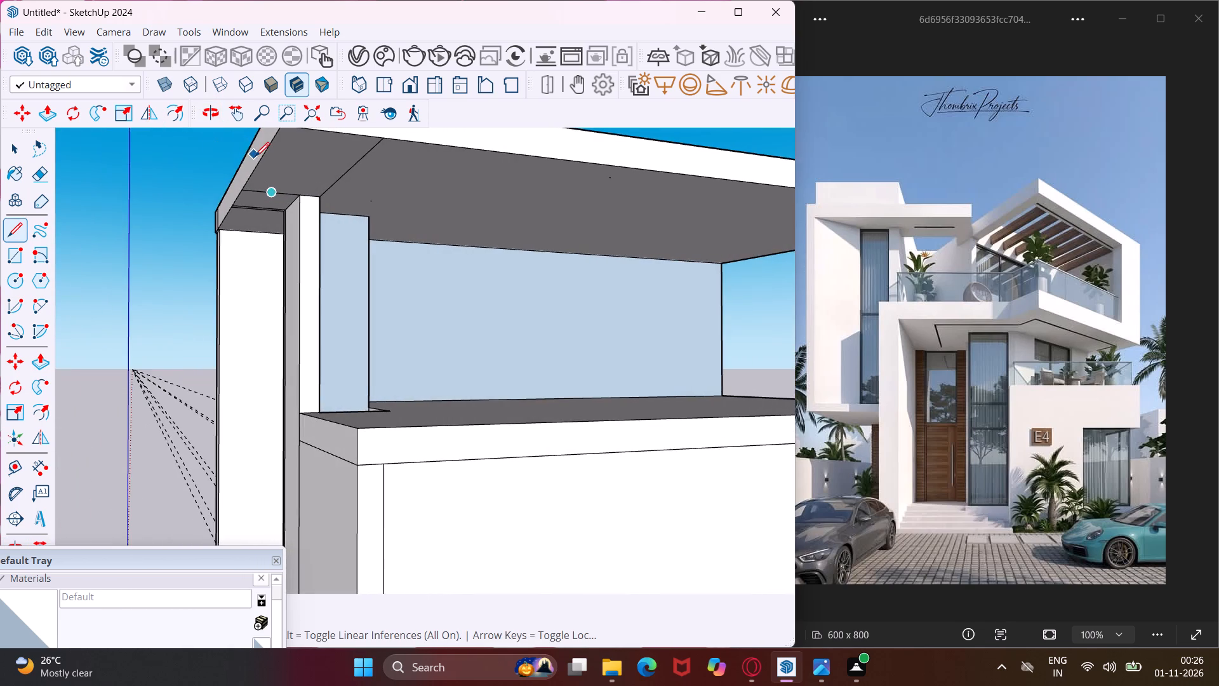
scroll(255, 156, "up", 7)
left_click(257, 171)
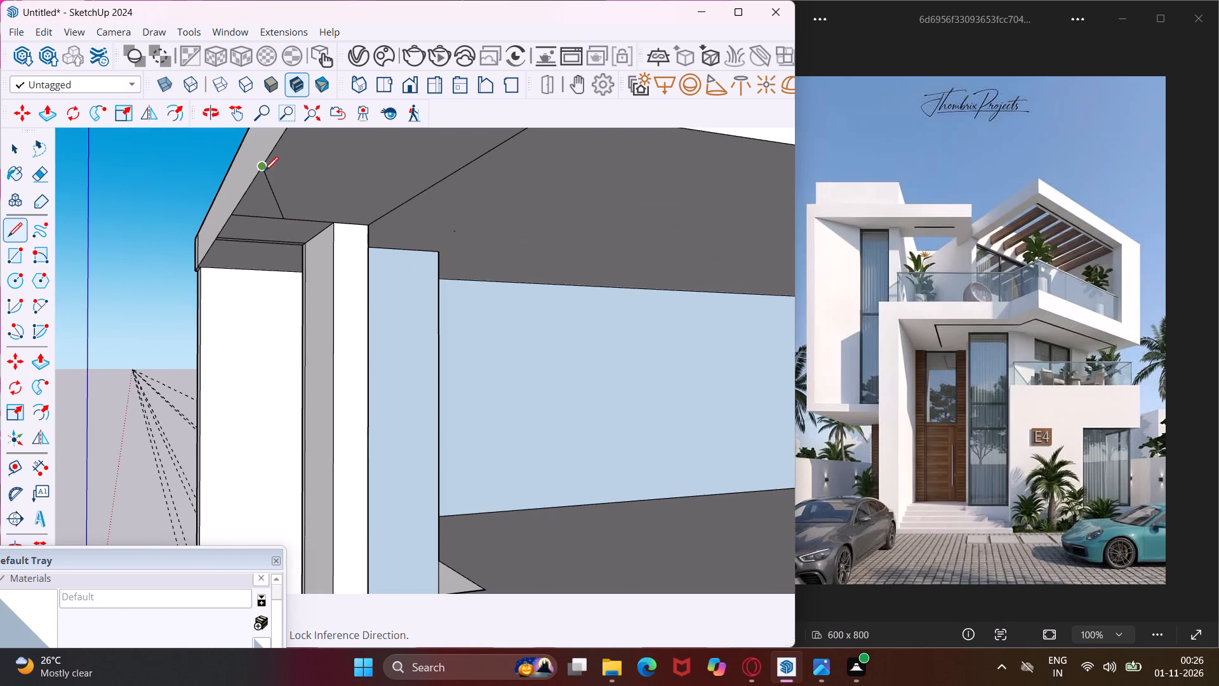
Draw an angled line across the slab's underside from the short line's front-edge endpoint to the slab's open side edge.
scroll(264, 168, "down", 8)
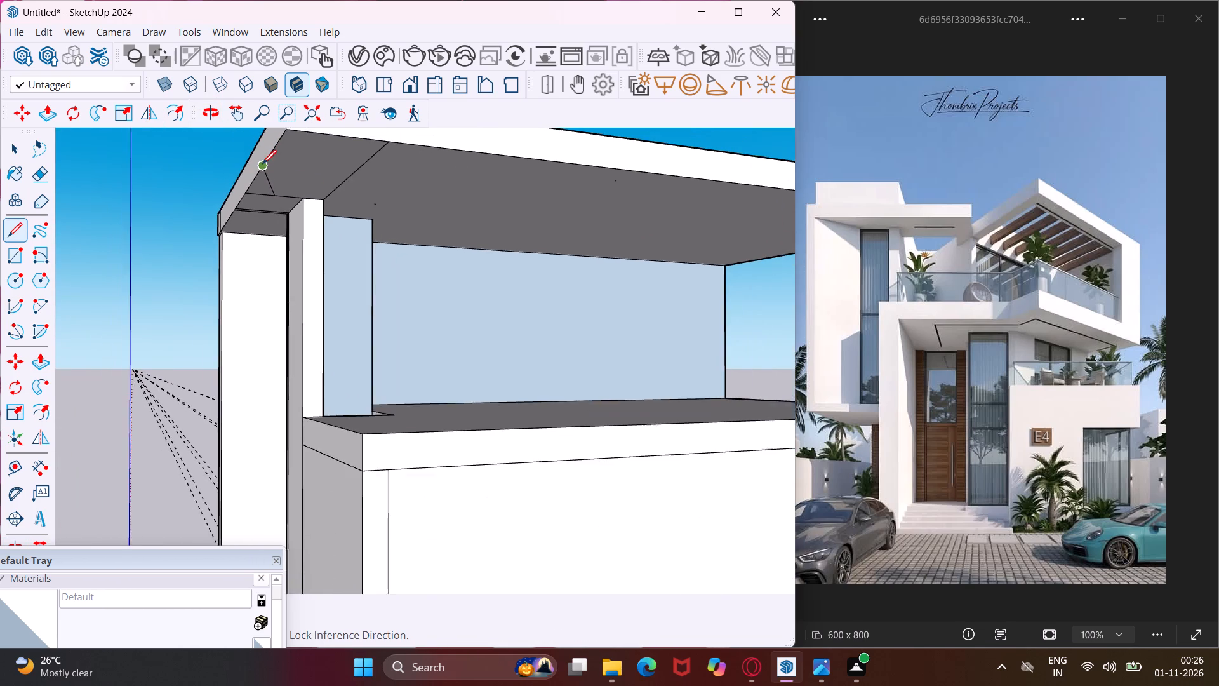
scroll(262, 164, "down", 2)
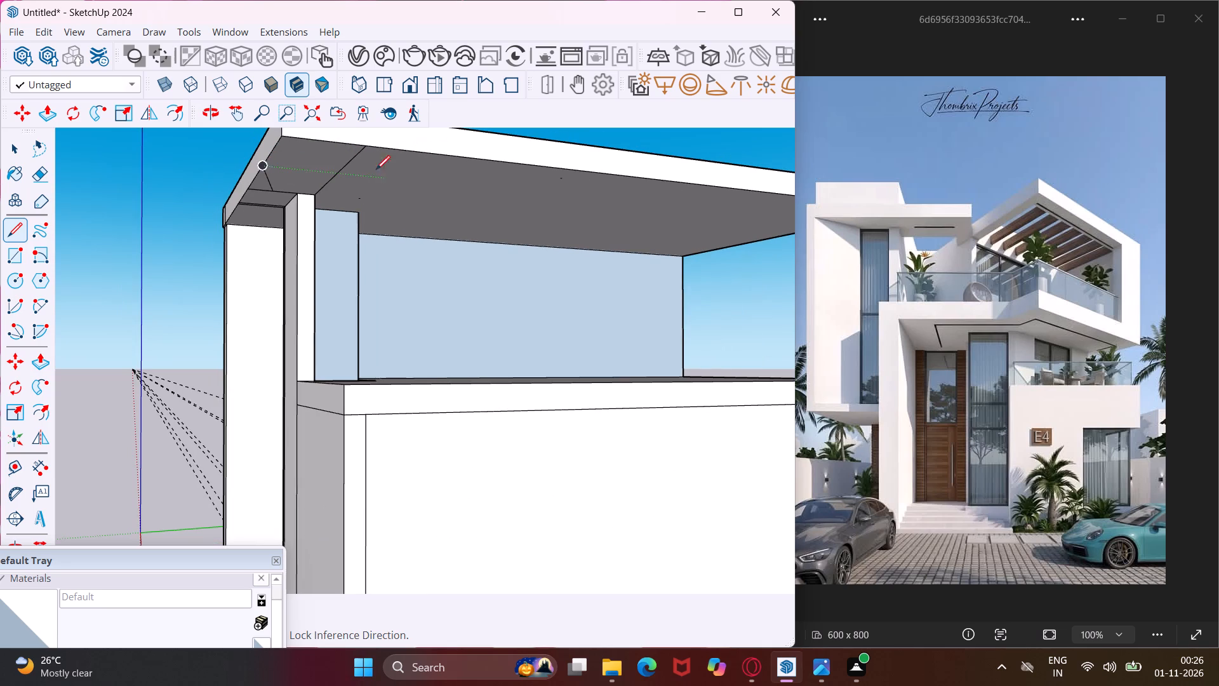
left_click(263, 166)
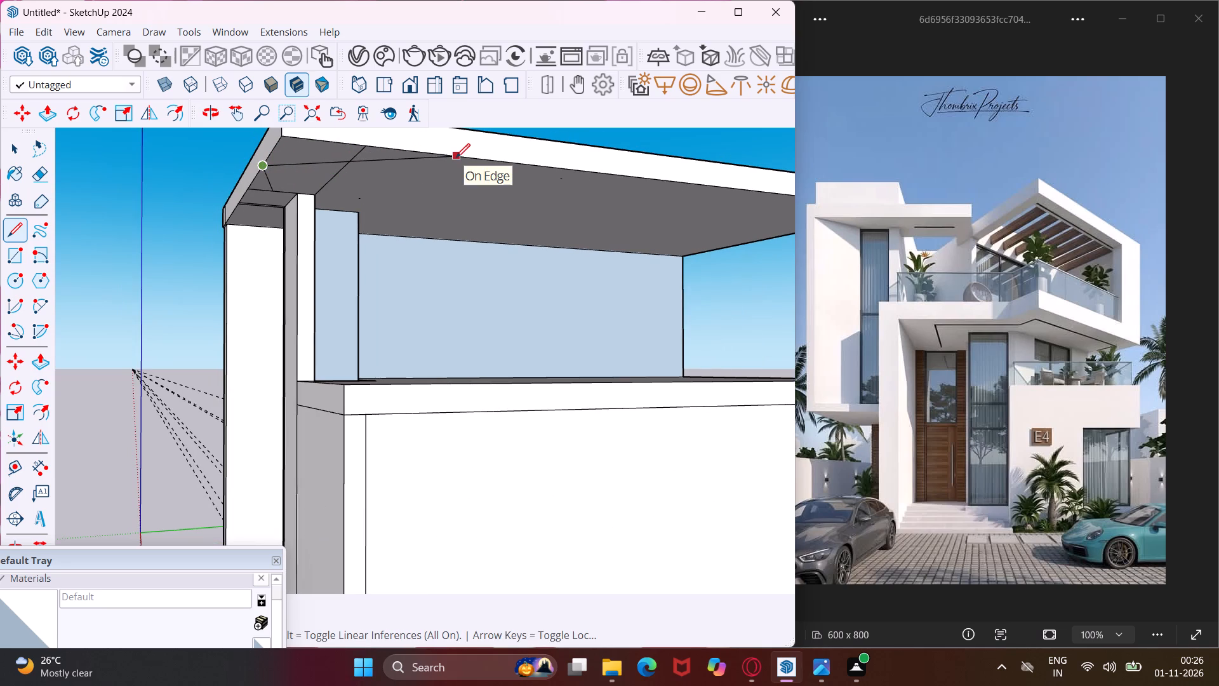
left_click(492, 163)
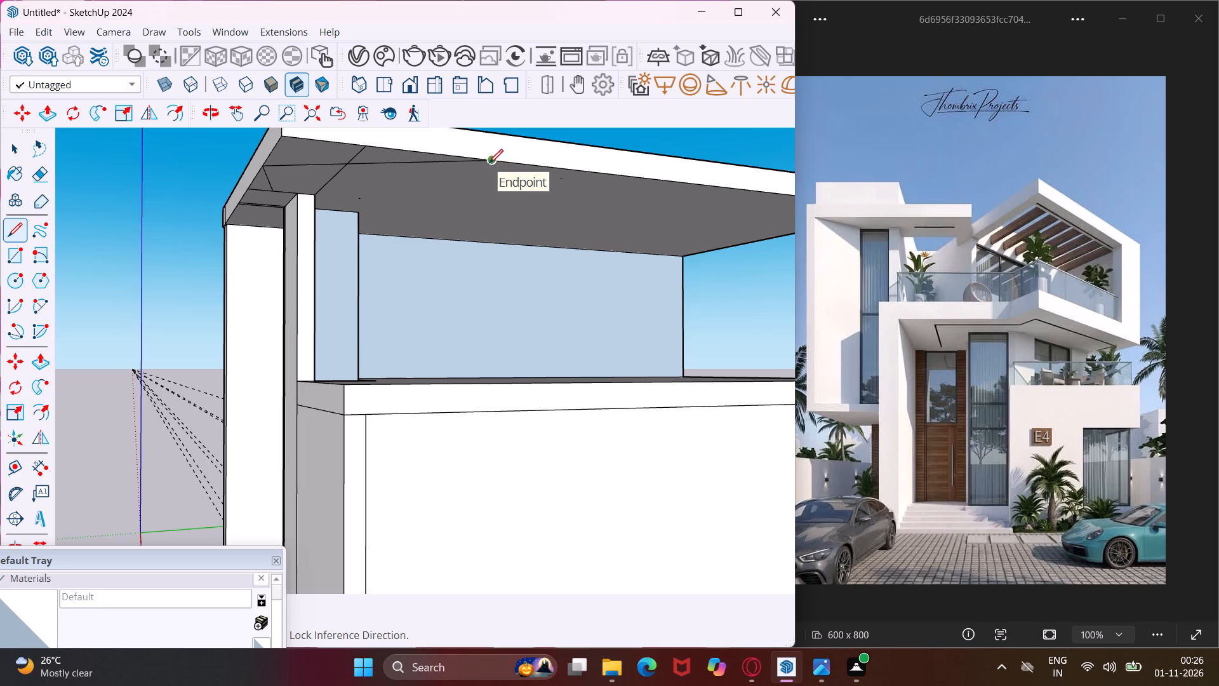
key("Escape")
key("space")
Push the two underside faces outside the long angled line up through the slab to cut off its front corner.
middle_click_drag(377, 170, 417, 194)
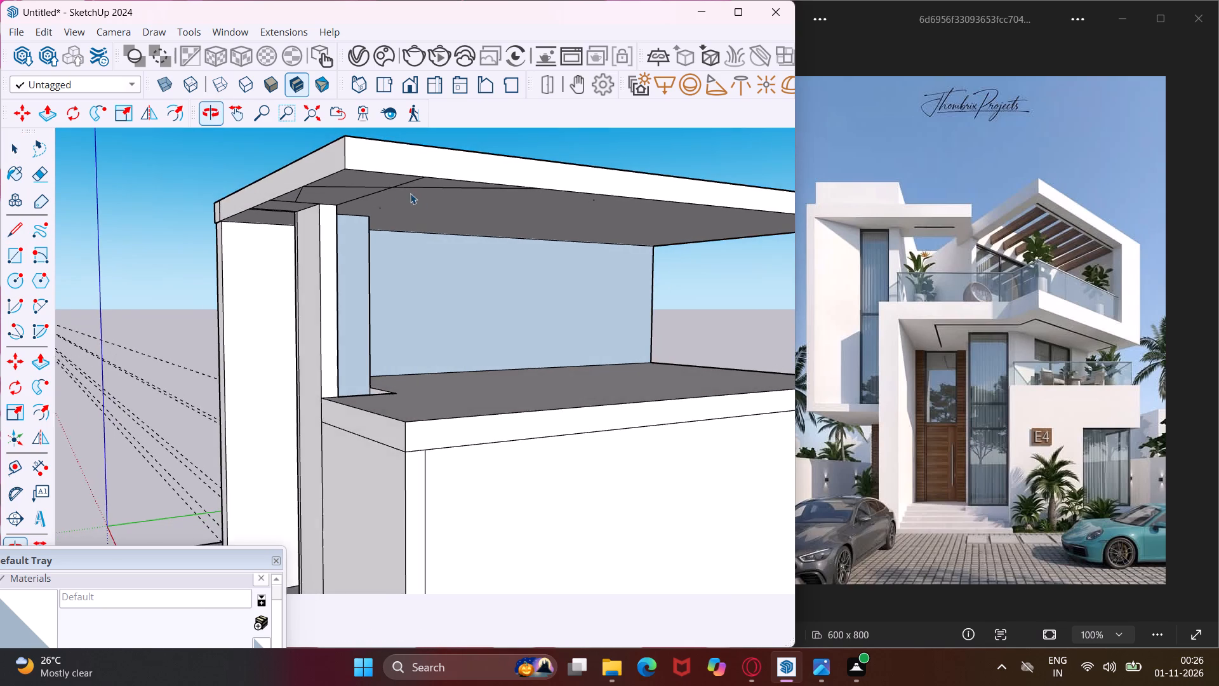
scroll(376, 170, "up", 2)
left_click(373, 179)
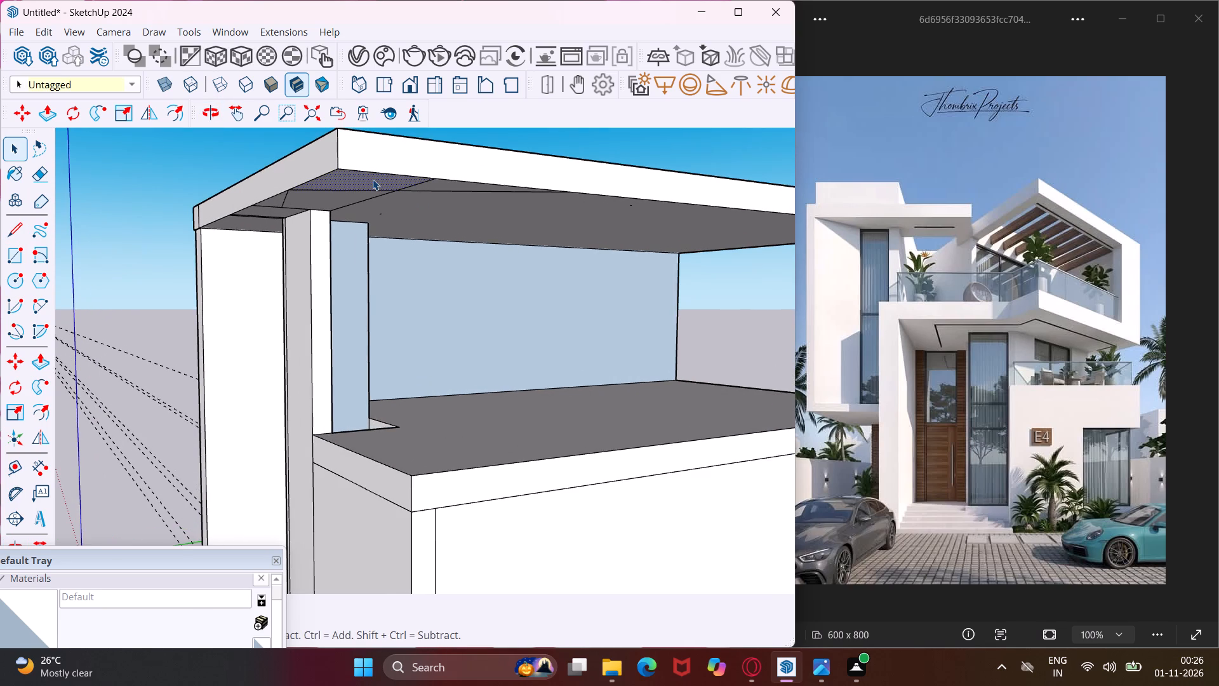
key("p")
left_click(373, 179)
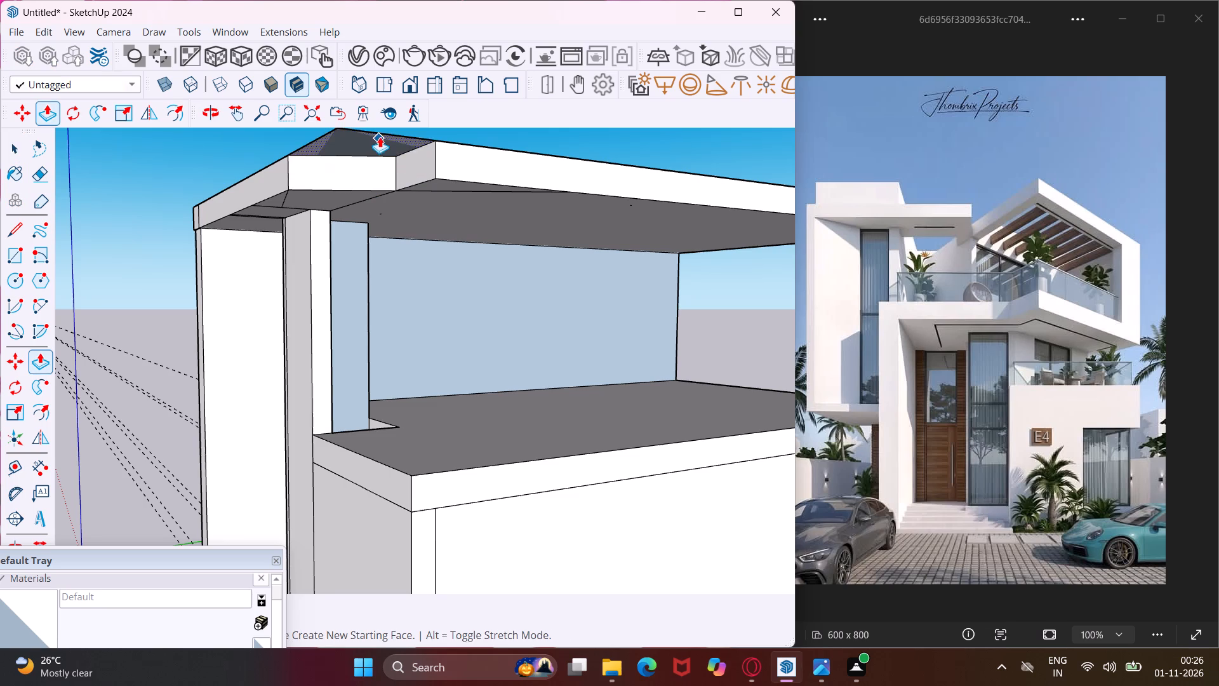
left_click(380, 135)
scroll(431, 182, "up", 4)
left_click(433, 183)
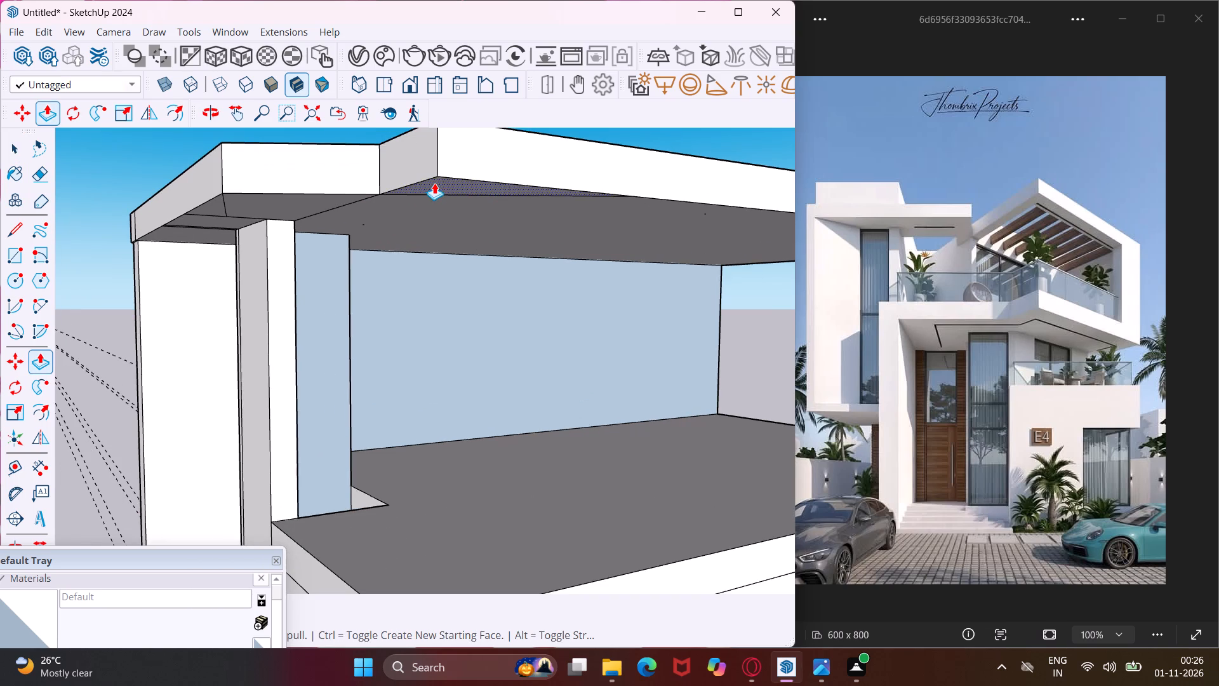
left_click(466, 183)
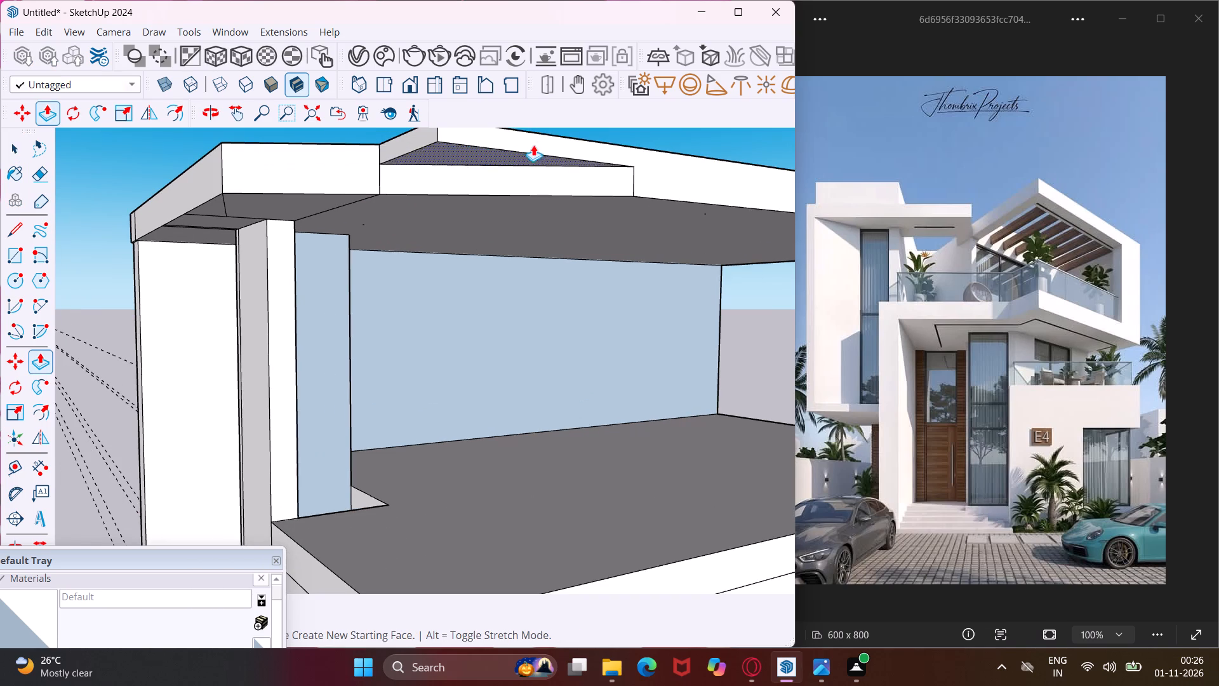
left_click(545, 133)
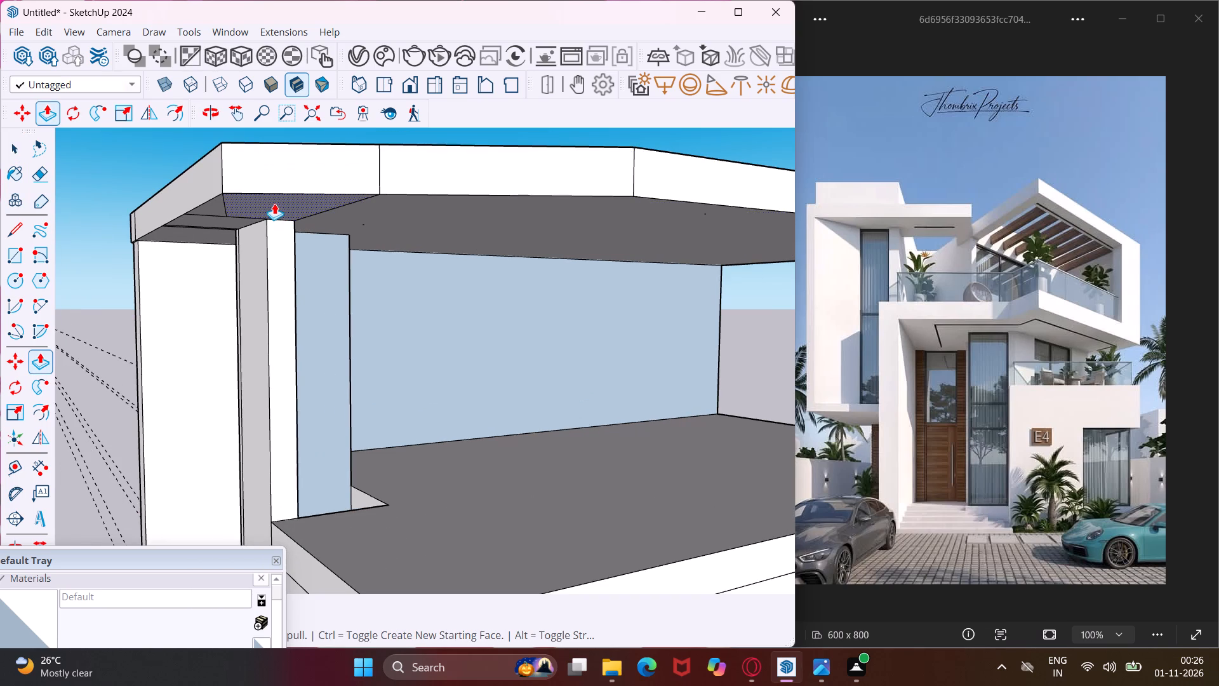
Push the small triangular underside face outside the short angled line up to the slab's top.
middle_click_drag(263, 196, 352, 157)
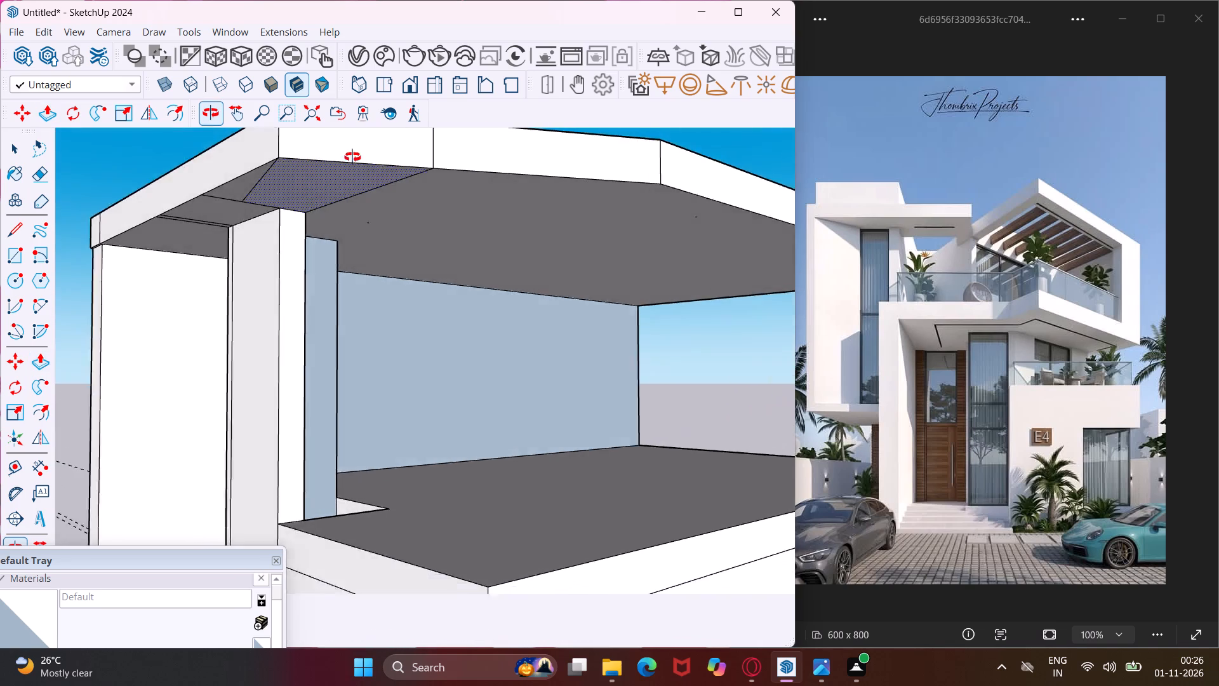
middle_click_drag(352, 157, 371, 157)
scroll(283, 170, "up", 3)
left_click(277, 169)
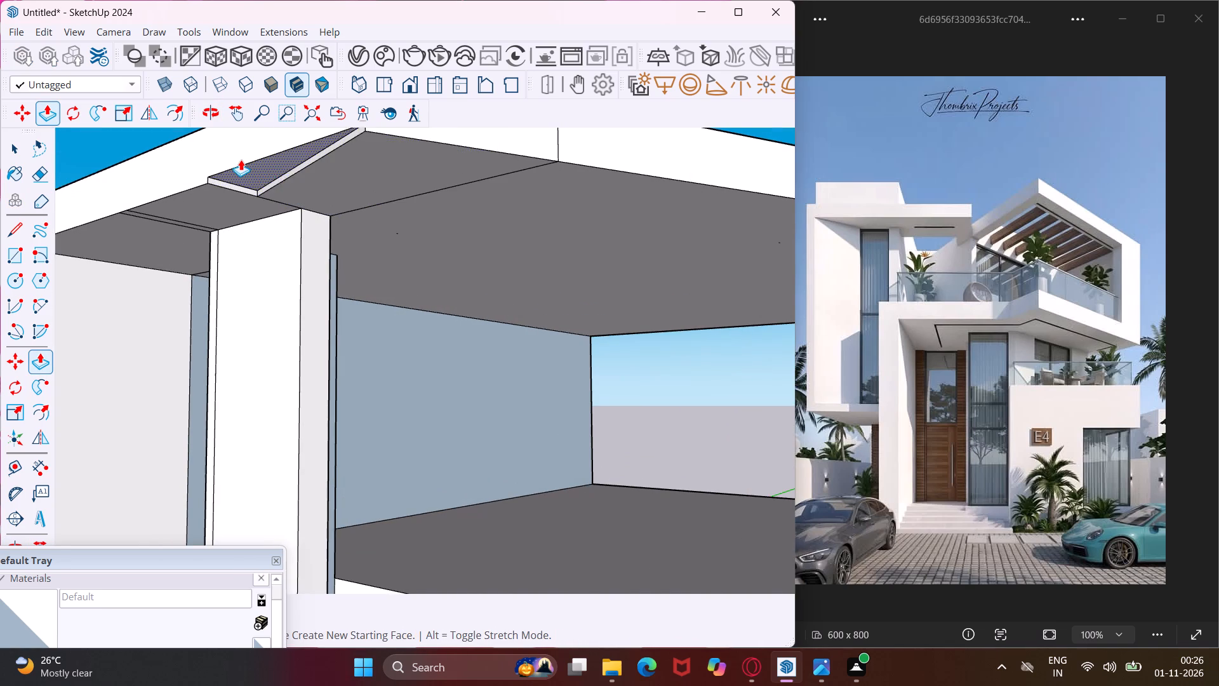
scroll(241, 159, "down", 4)
middle_click_drag(241, 159, 299, 236)
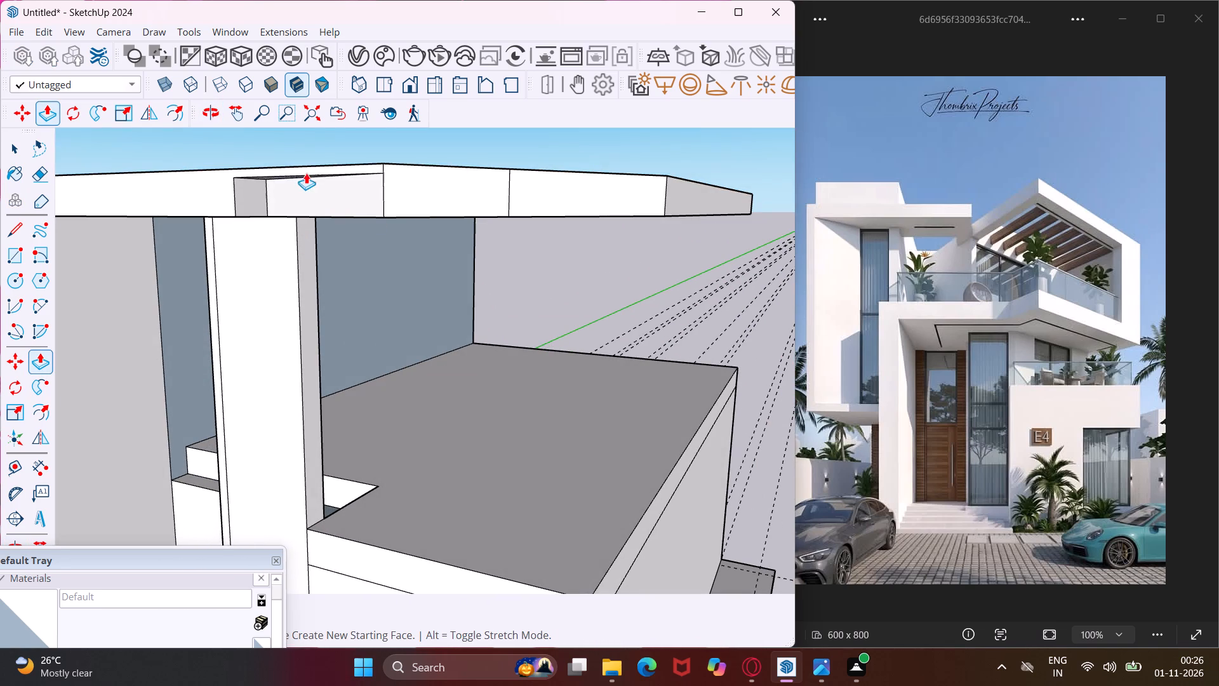
left_click(308, 164)
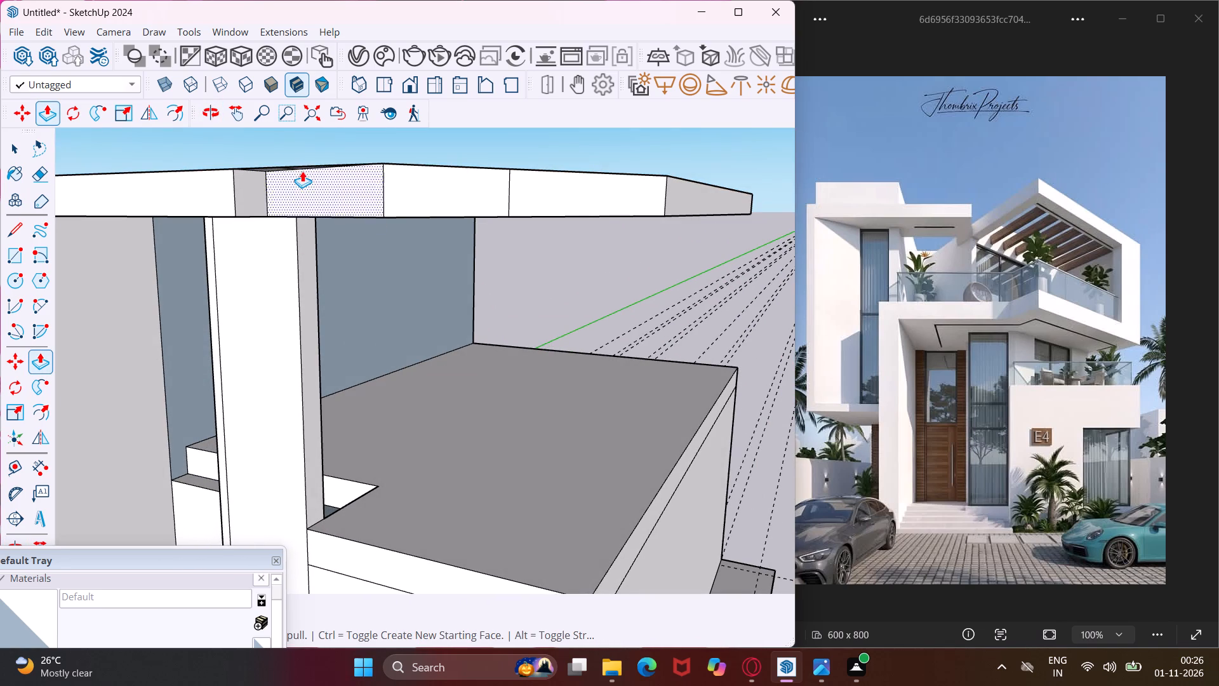
Erase the outer edge of the leftover triangular face at the cut front corner of the roof slab's top.
middle_click_drag(302, 171, 552, 110)
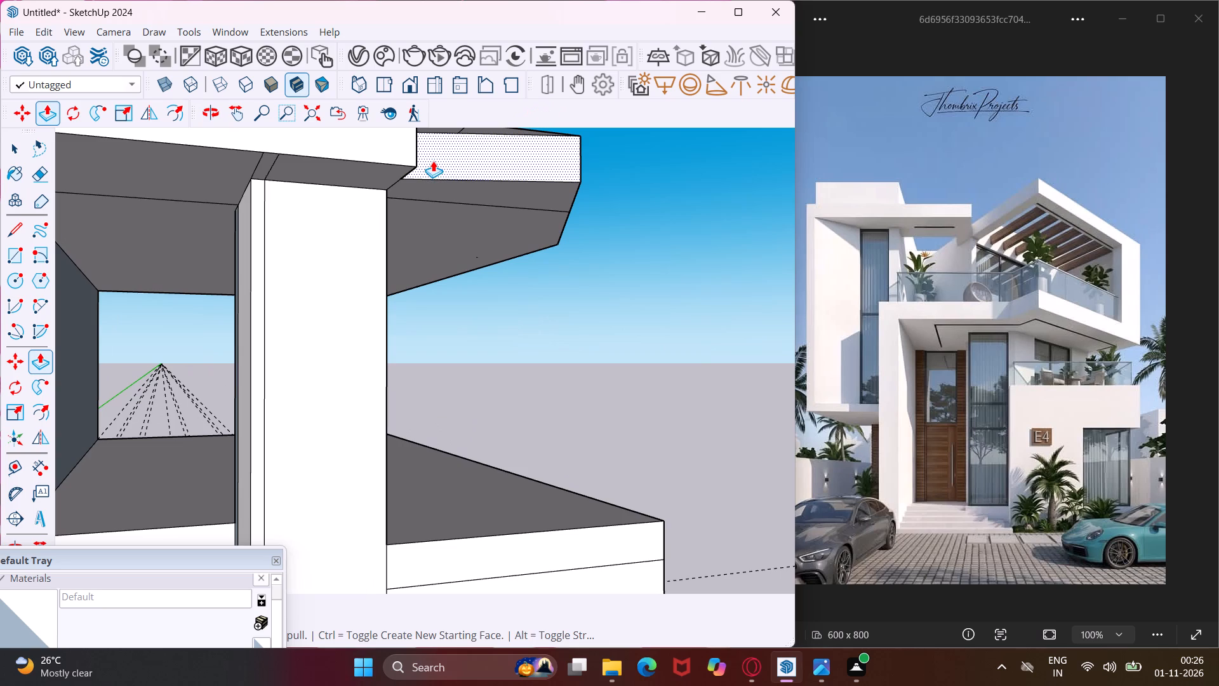
middle_click_drag(430, 161, 425, 416)
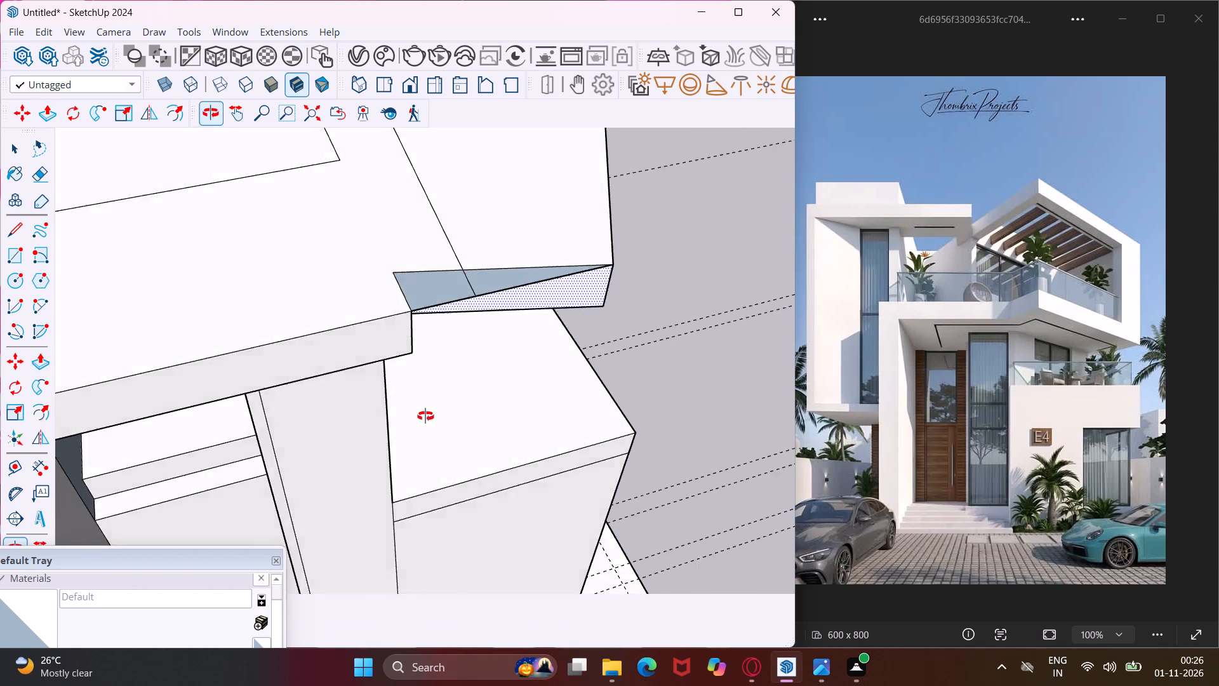
middle_click_drag(425, 416, 425, 428)
key("Escape")
key("space")
key("r")
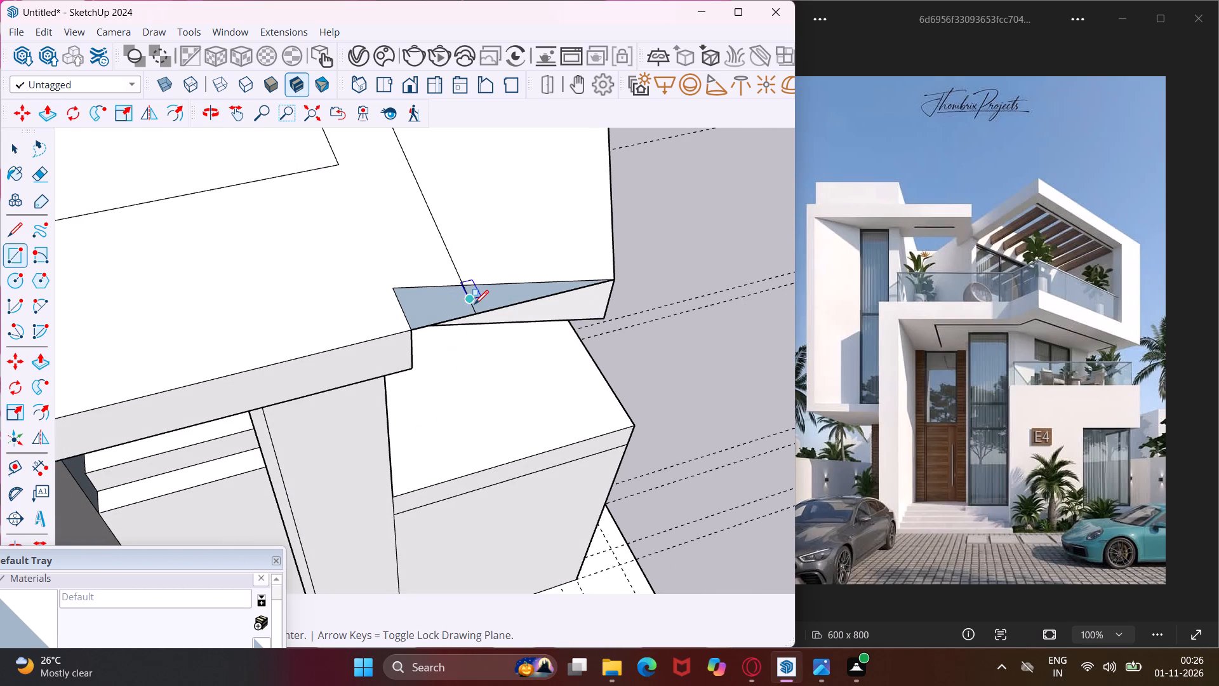
key("Escape")
key("space")
type("e")
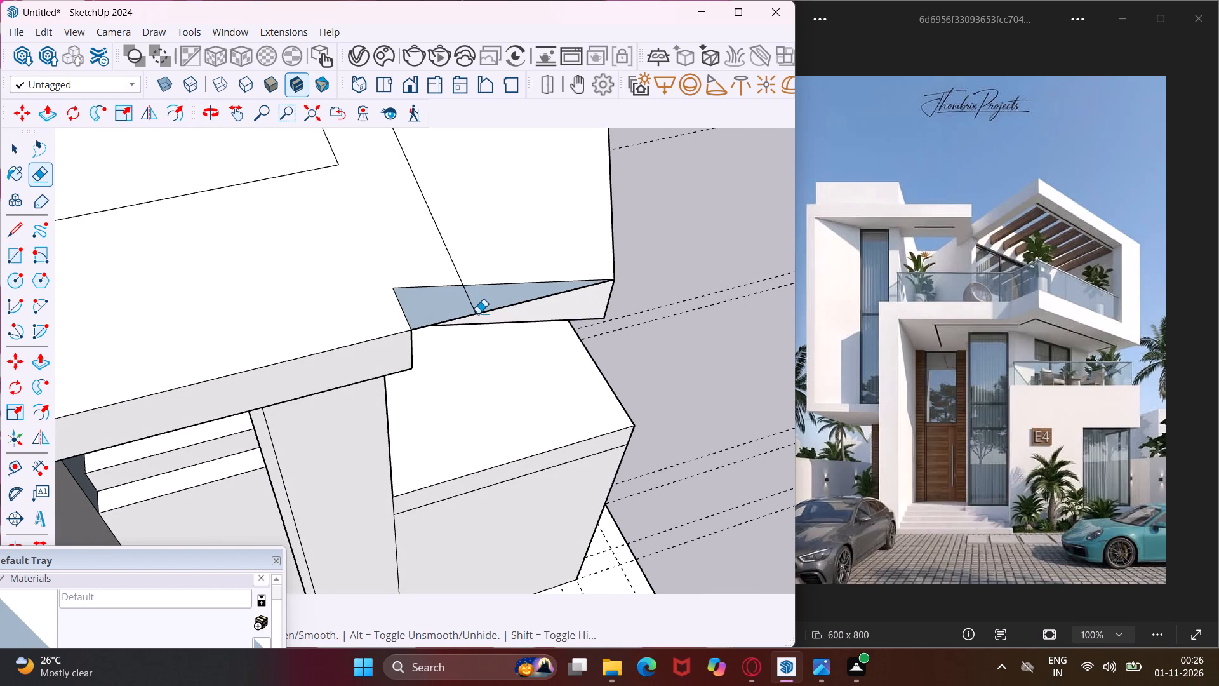
left_click(478, 313)
scroll(442, 306, "down", 4)
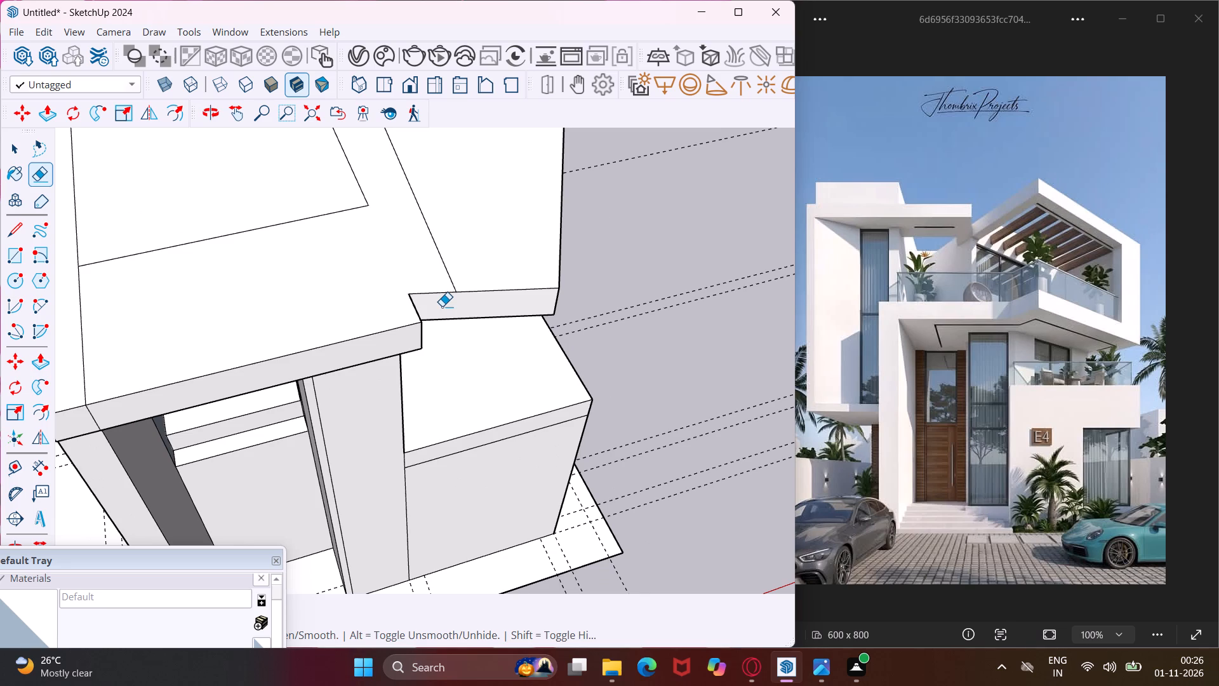
scroll(442, 306, "down", 6)
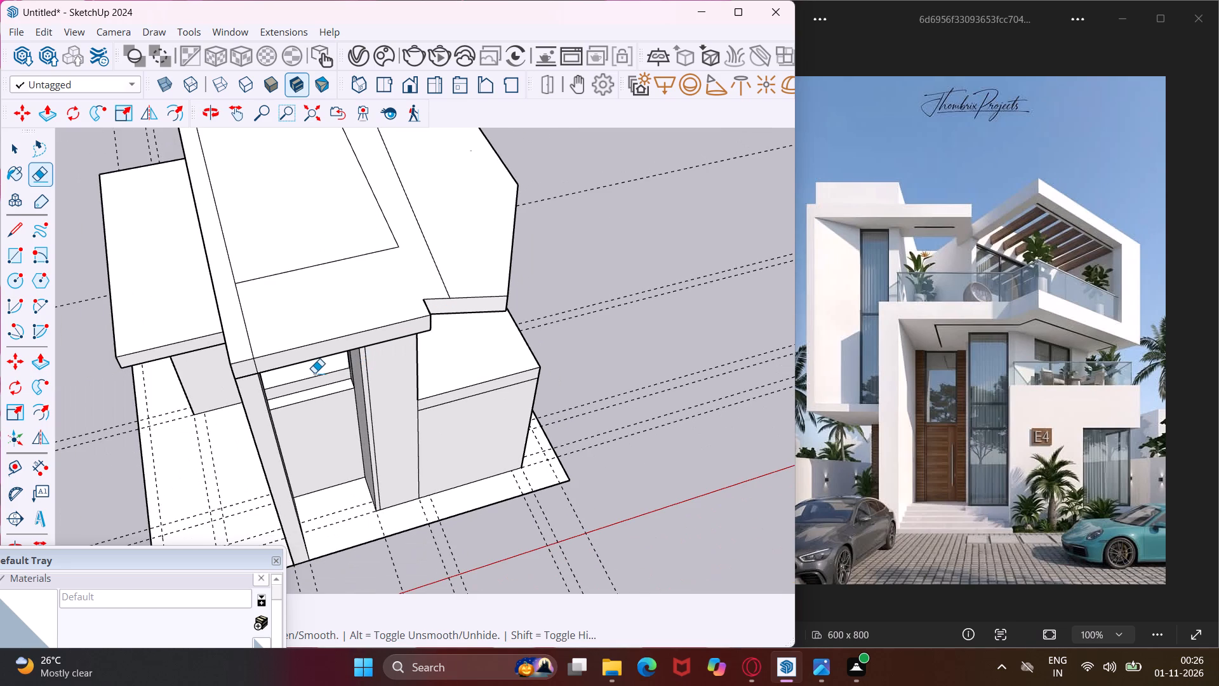
key("Escape")
key("space")
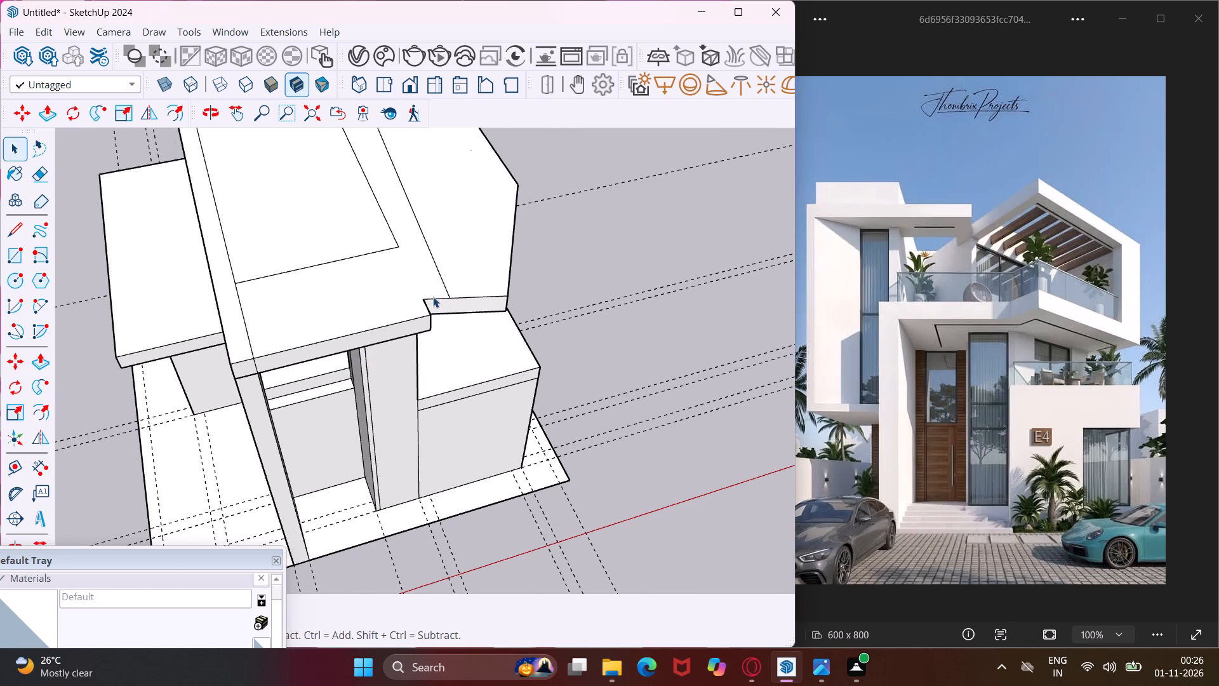
Push the roof slab's long front face above the column back to meet the corner of the angled cut.
scroll(433, 297, "up", 3)
middle_click_drag(438, 335, 349, 168)
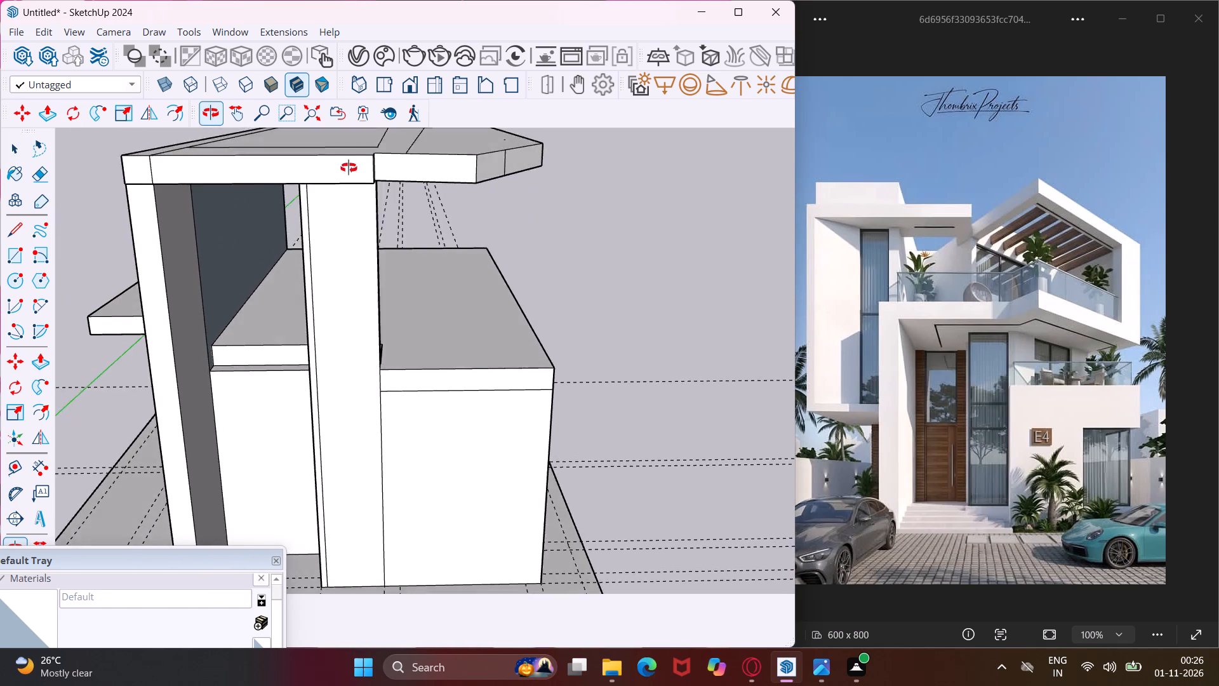
middle_click_drag(349, 168, 370, 142)
left_click(230, 118)
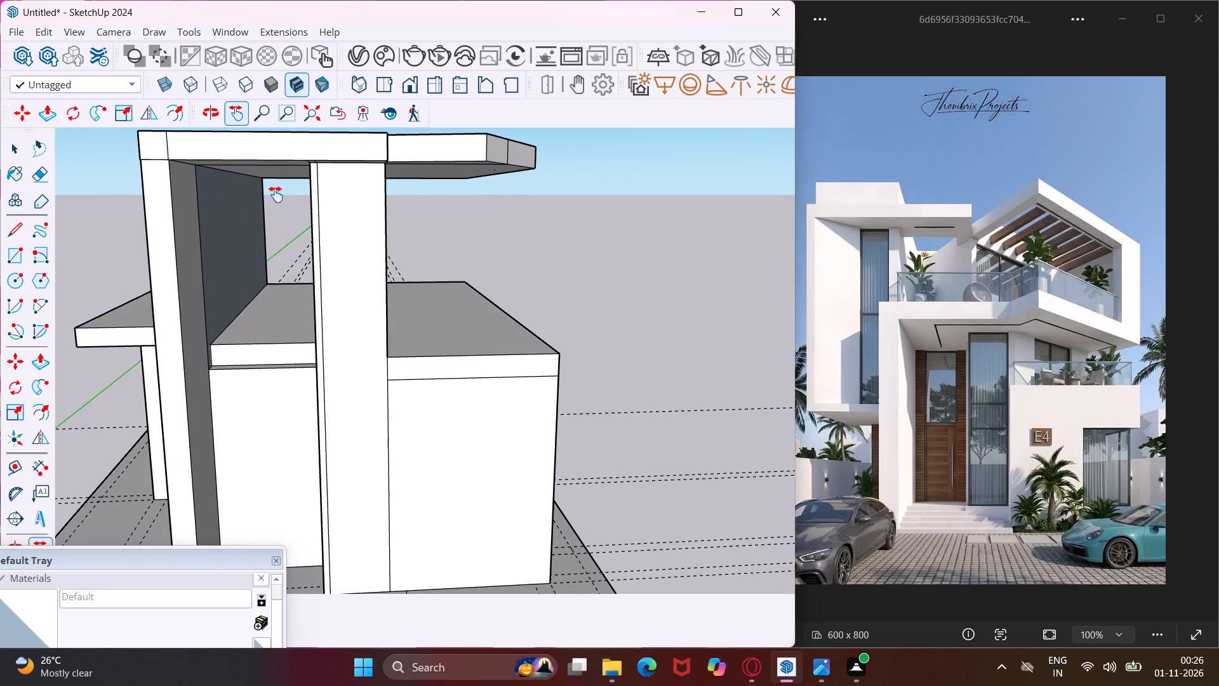
left_click_drag(290, 215, 346, 393)
scroll(426, 370, "up", 3)
middle_click_drag(427, 360, 418, 340)
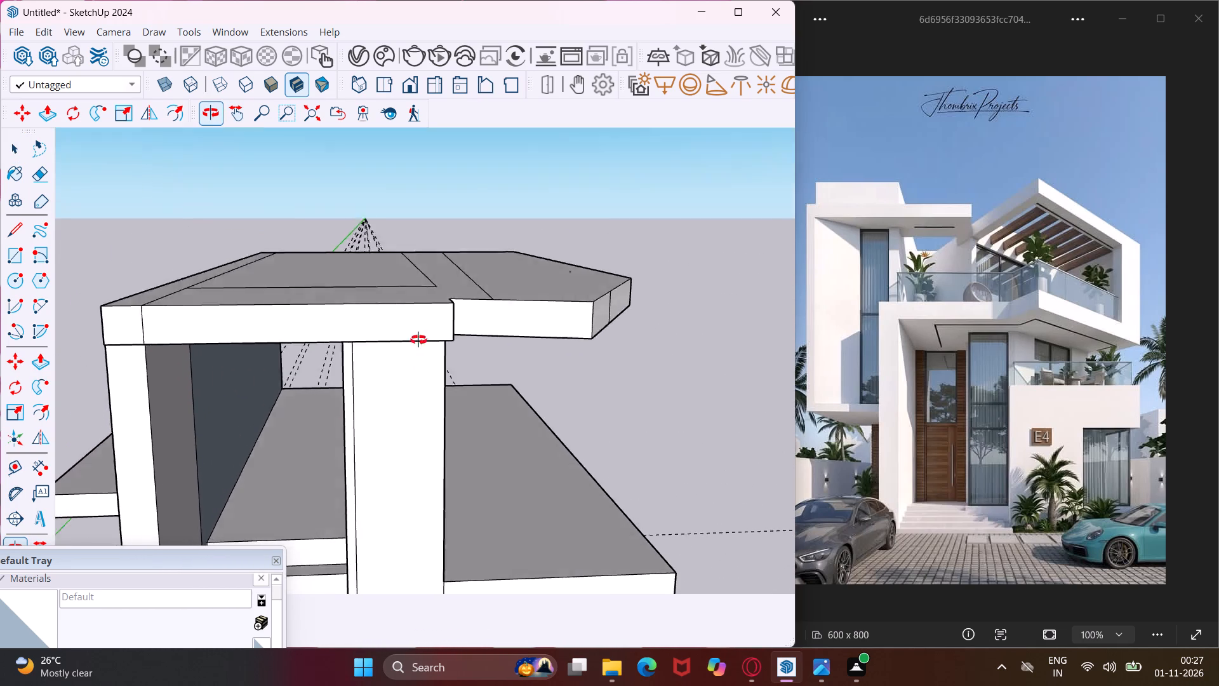
middle_click_drag(418, 340, 441, 178)
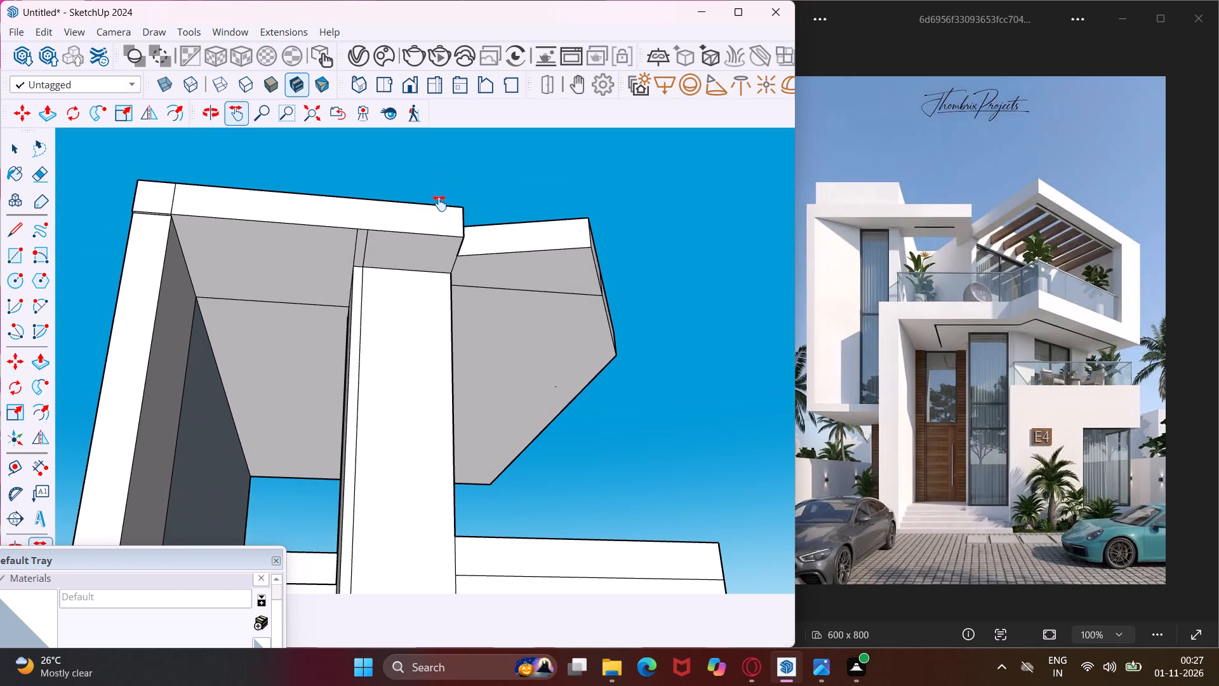
key("Escape")
key("space")
middle_click_drag(425, 212, 462, 266)
scroll(462, 238, "up", 3)
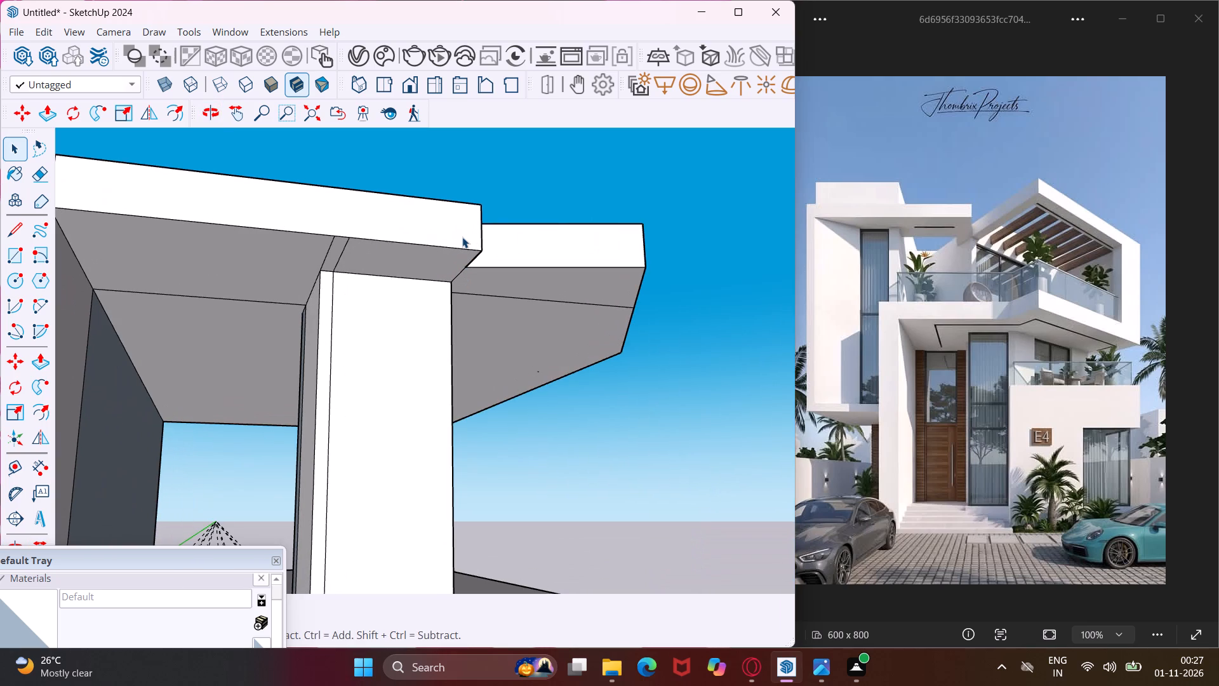
left_click(462, 237)
key("p")
left_click(462, 237)
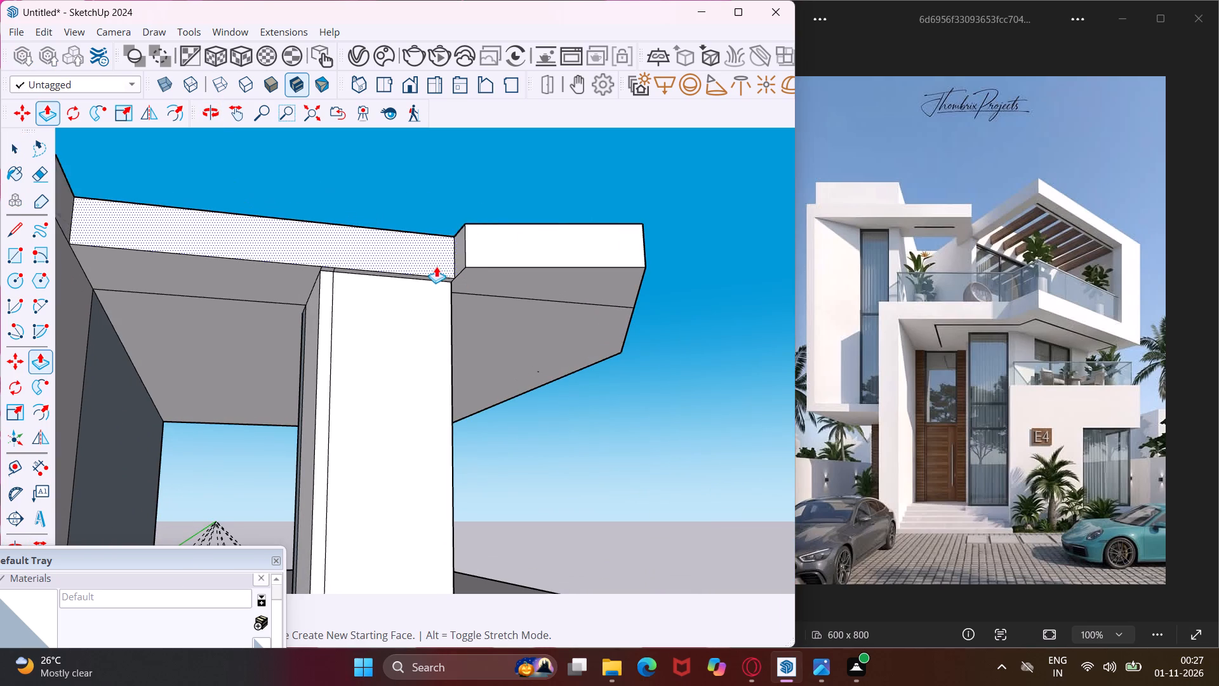
scroll(493, 262, "up", 8)
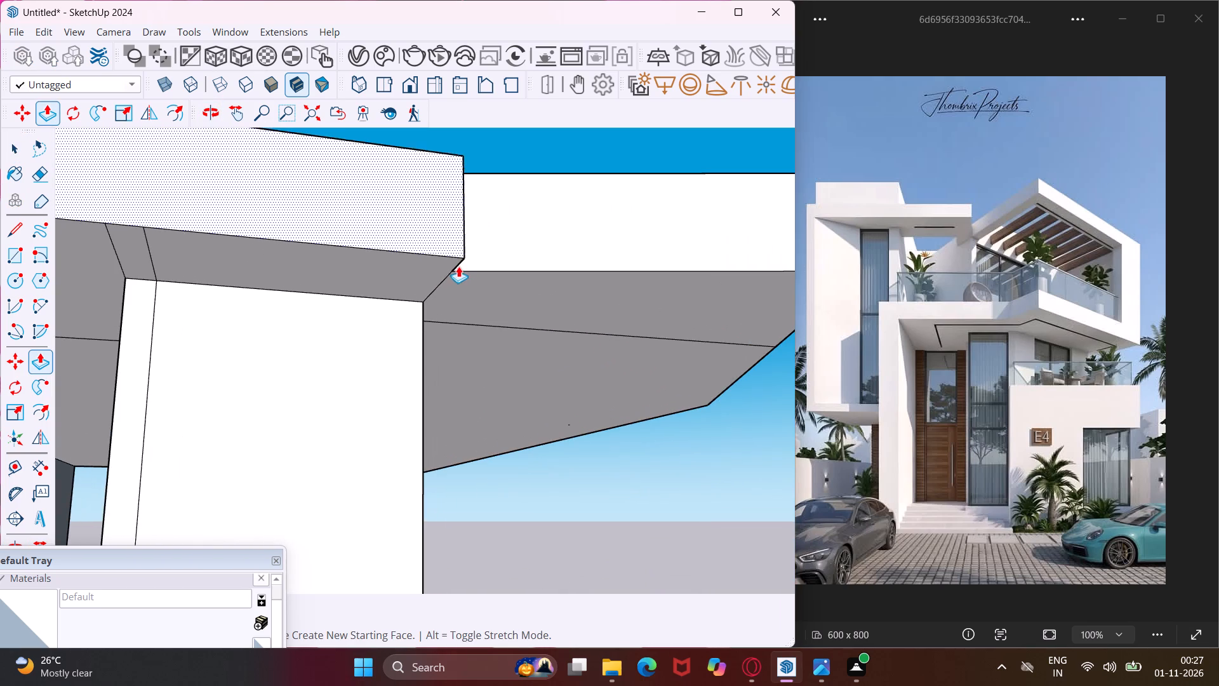
left_click(449, 276)
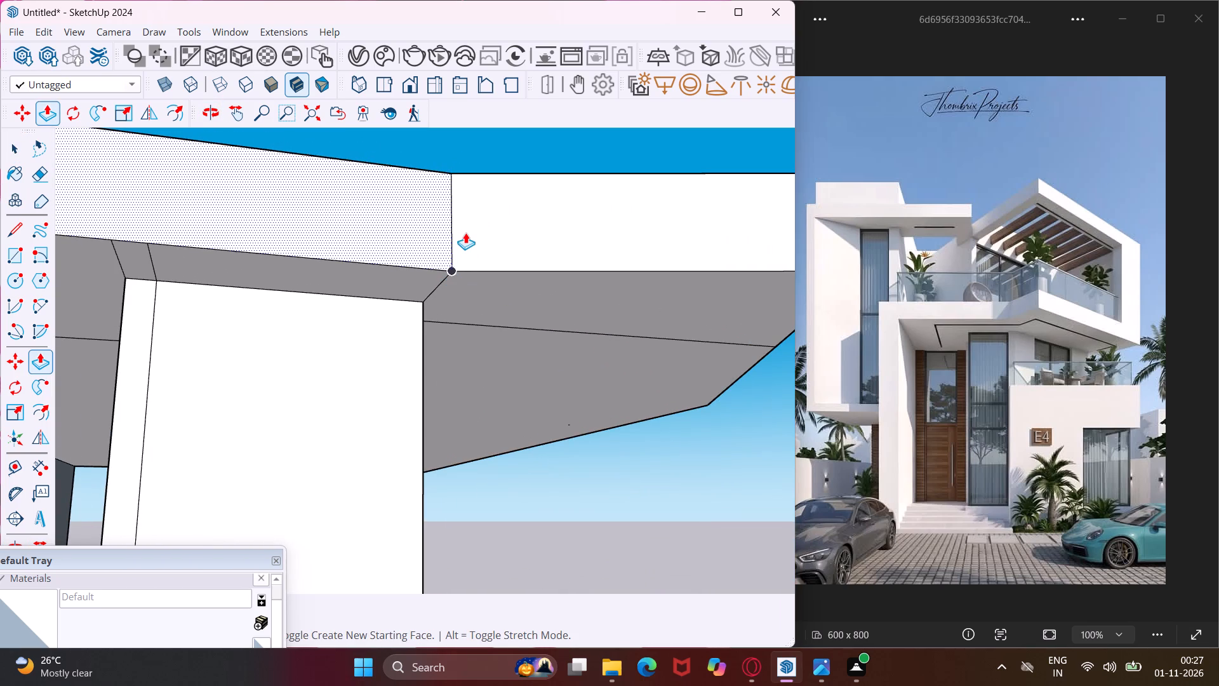
scroll(465, 232, "down", 11)
key("Escape")
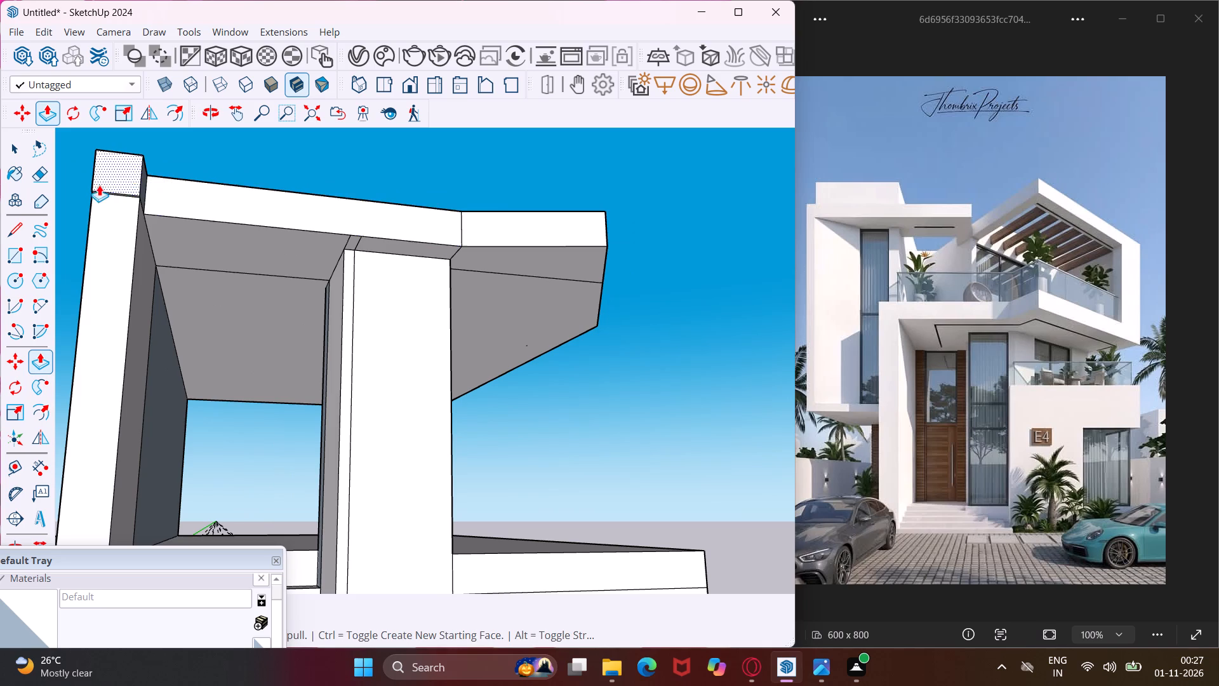
Push the remaining small front face at the slab's wall end back flush with the long front face.
scroll(98, 167, "up", 3)
middle_click_drag(127, 184, 77, 289)
scroll(94, 254, "up", 4)
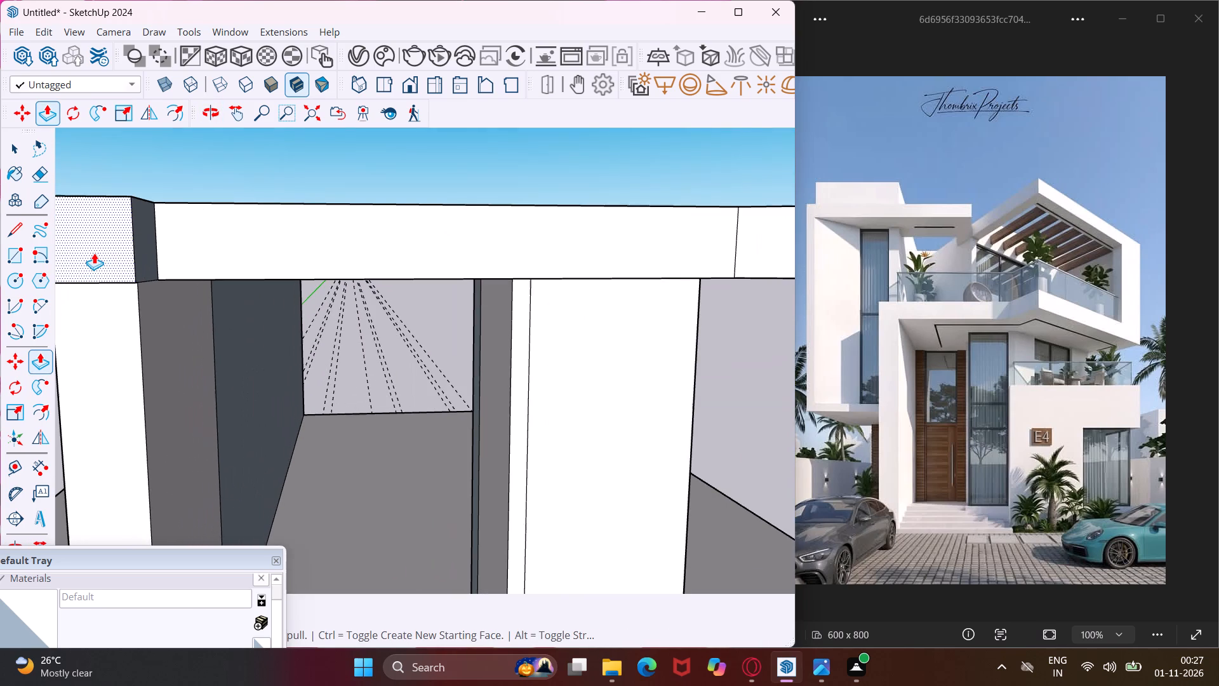
left_click(116, 246)
left_click(189, 248)
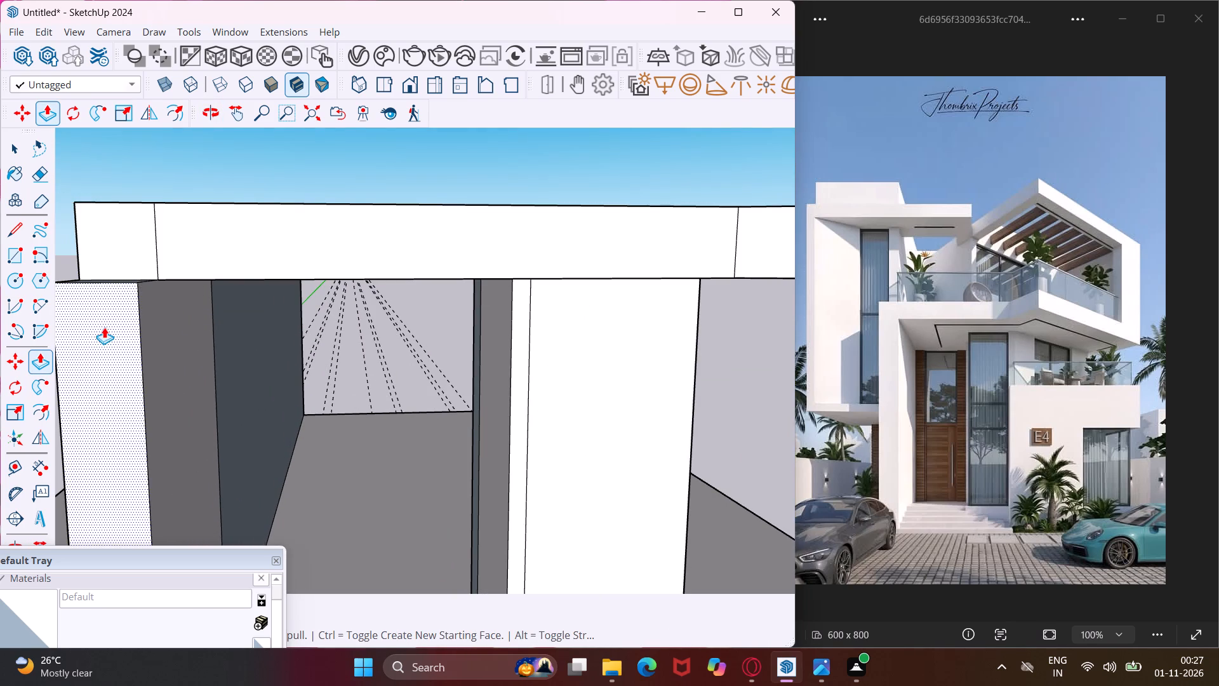
Push the front face of the tall side wall back flush with the roof slab's front.
left_click(104, 327)
left_click(125, 253)
scroll(156, 209, "down", 6)
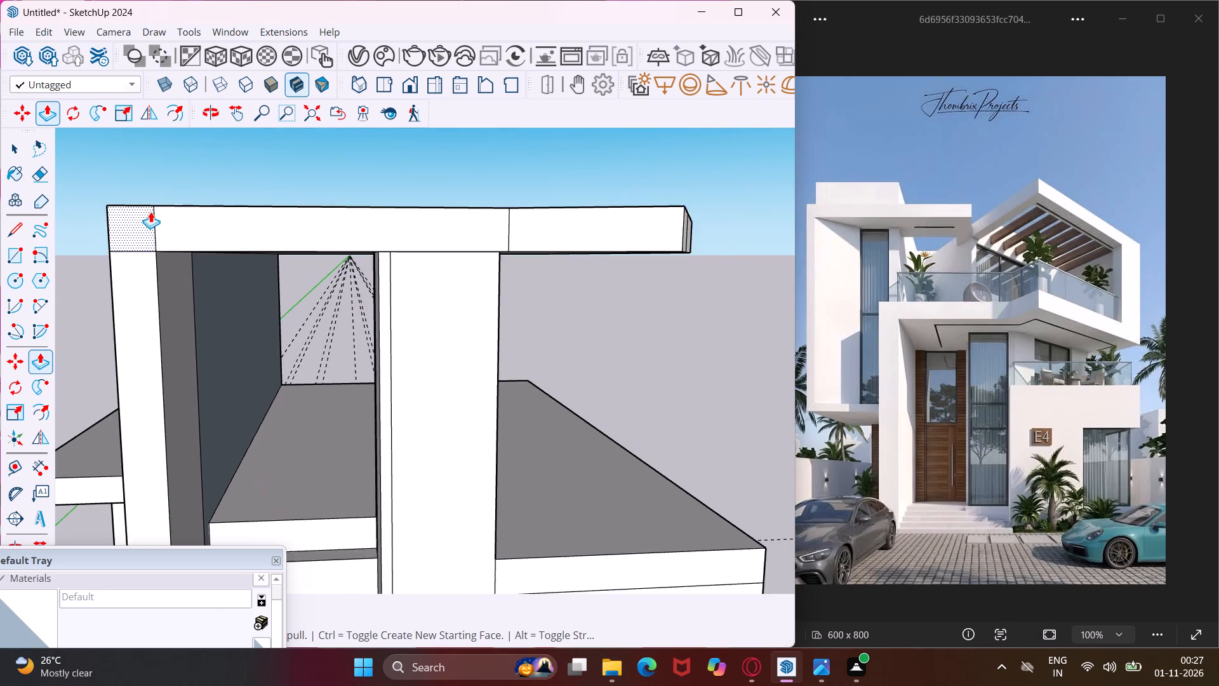
scroll(150, 212, "down", 14)
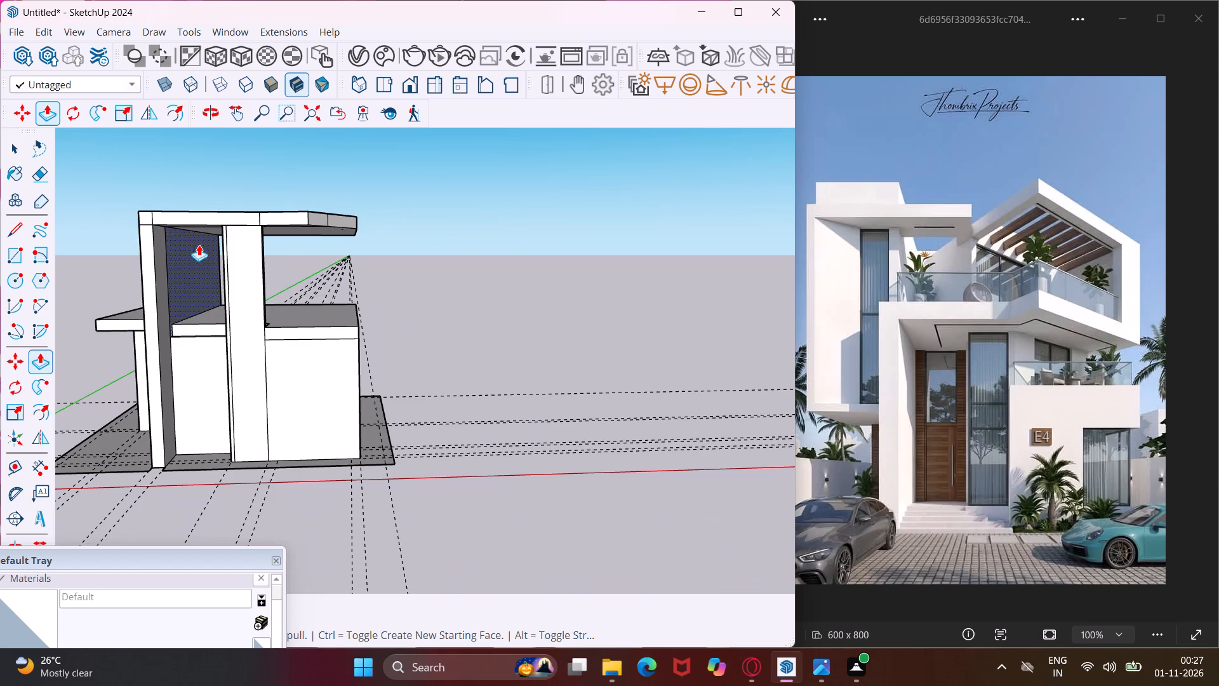
key("Escape")
key("space")
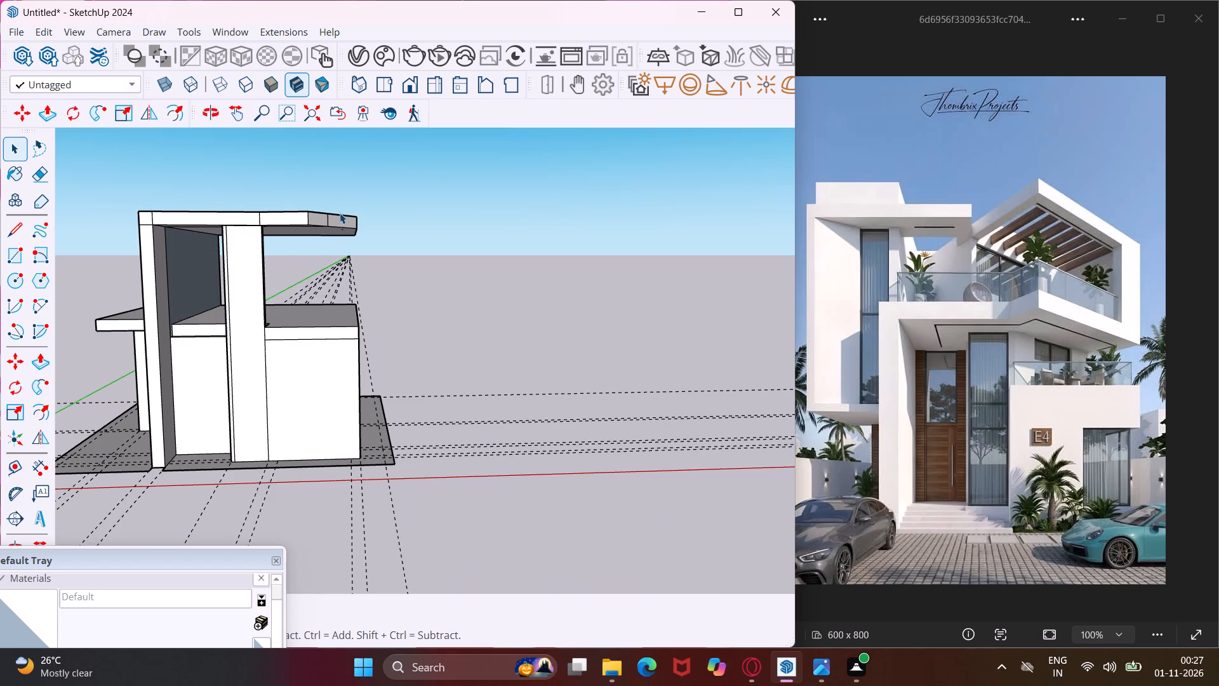
Draw two nearly parallel angled lines across the lower slab's top, from the column base's two corners to the slab's long outer edge.
scroll(292, 273, "down", 3)
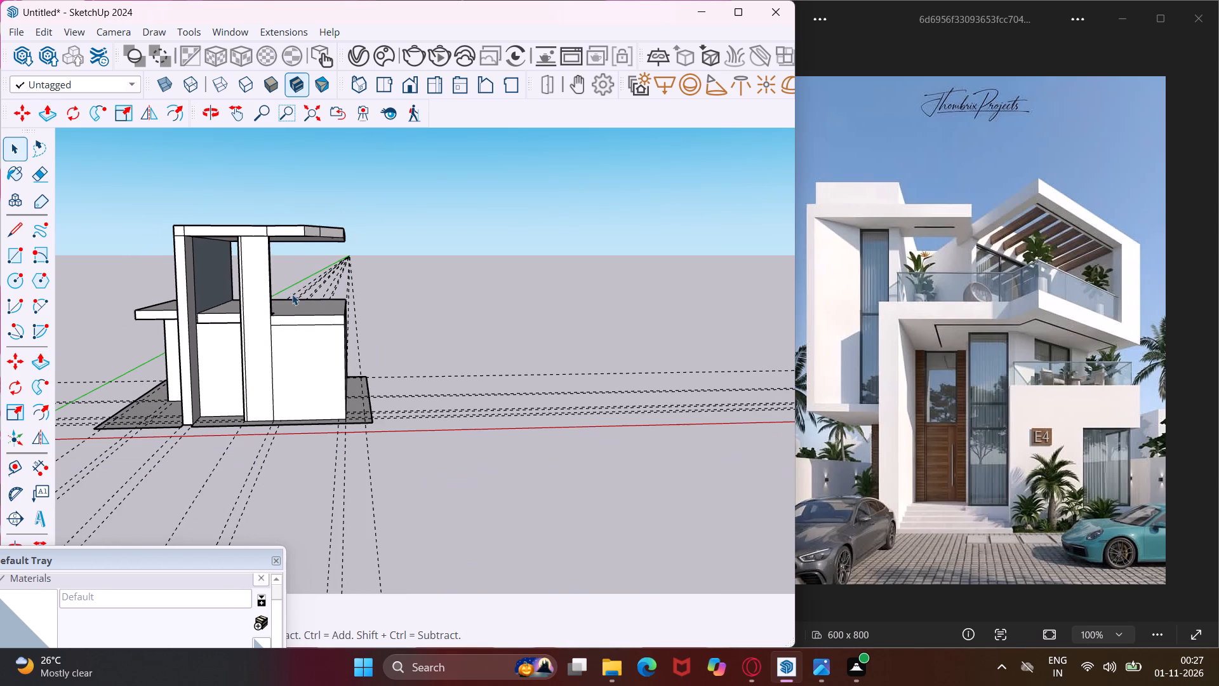
middle_click_drag(291, 295, 39, 433)
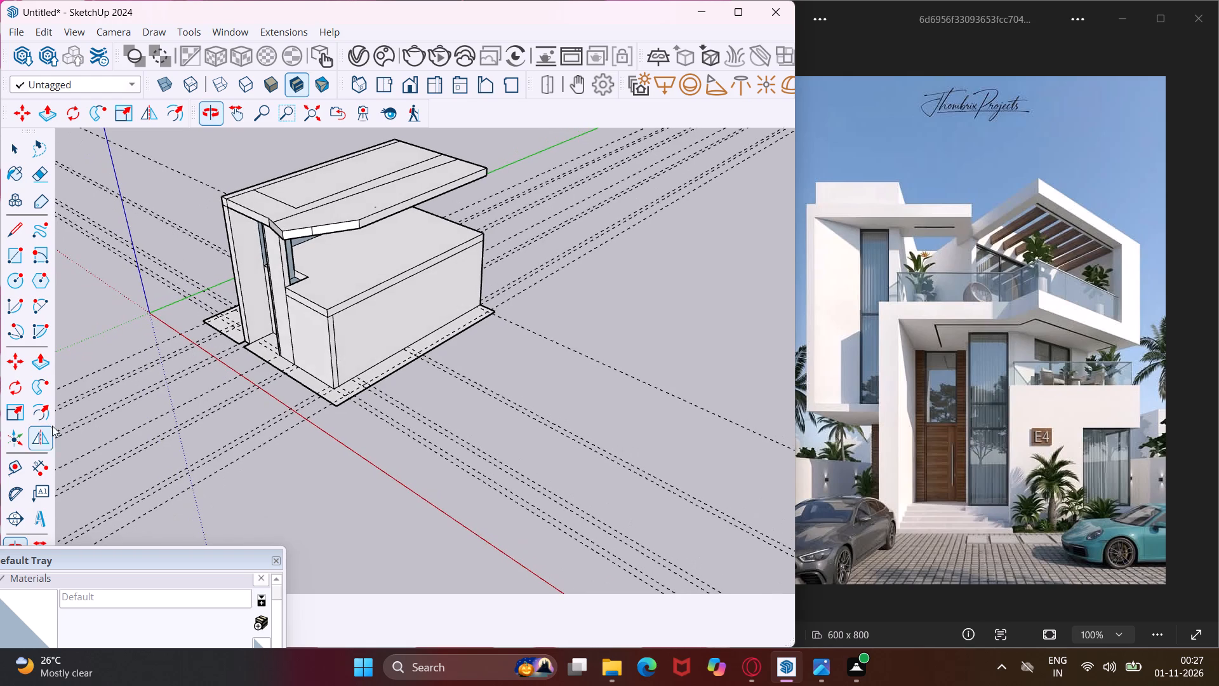
scroll(294, 267, "up", 9)
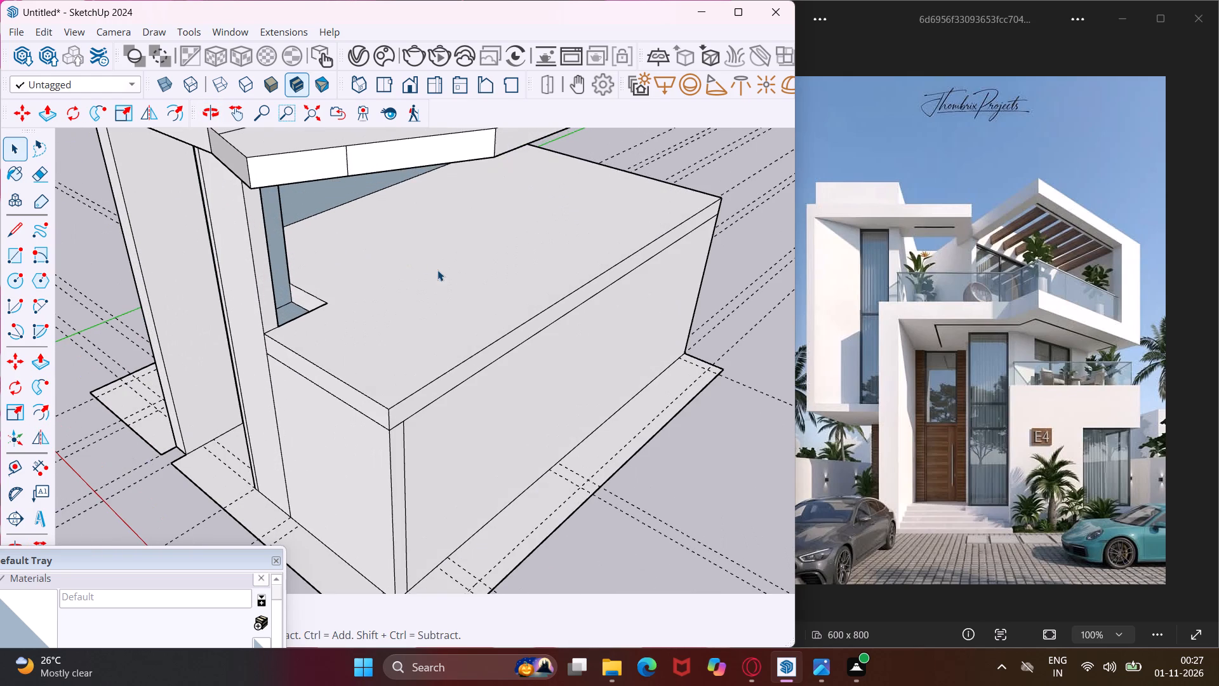
middle_click_drag(260, 350, 418, 332)
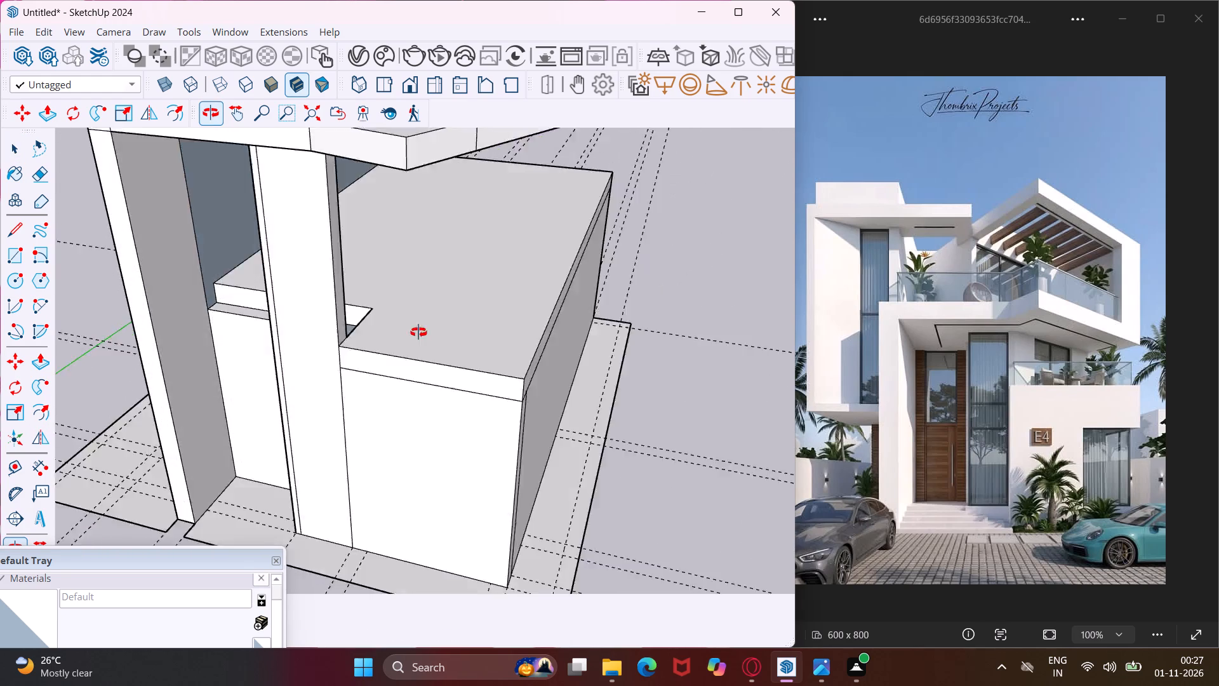
middle_click_drag(418, 332, 524, 326)
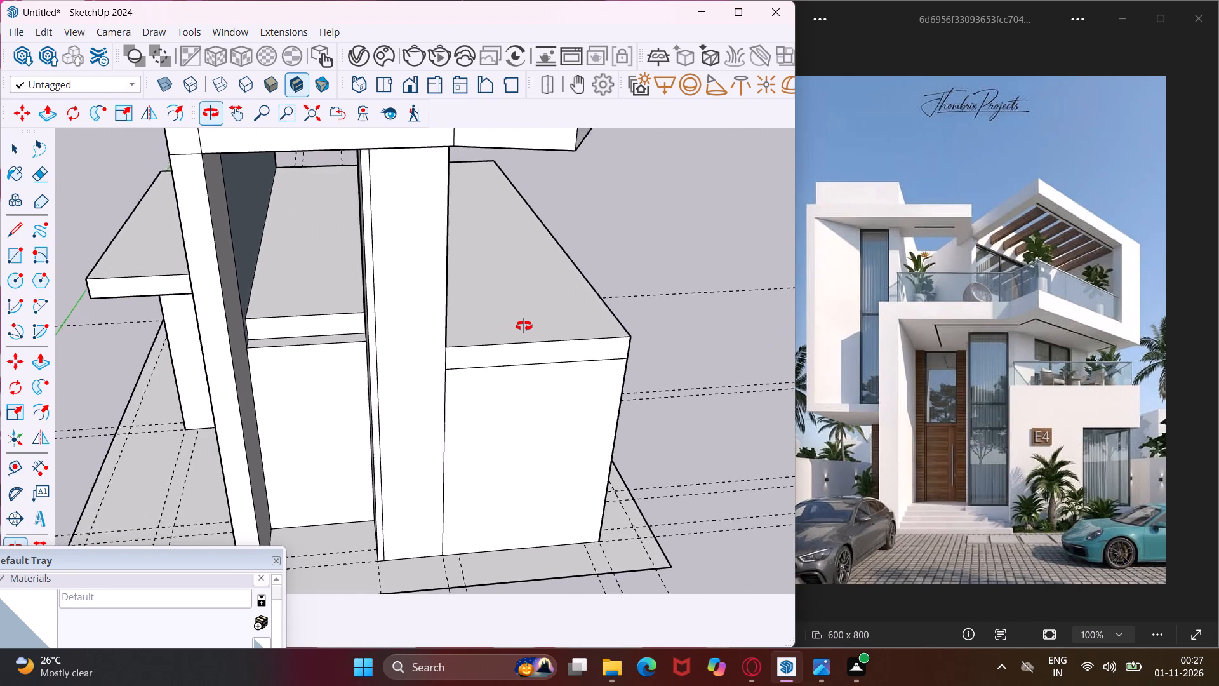
middle_click_drag(524, 326, 128, 360)
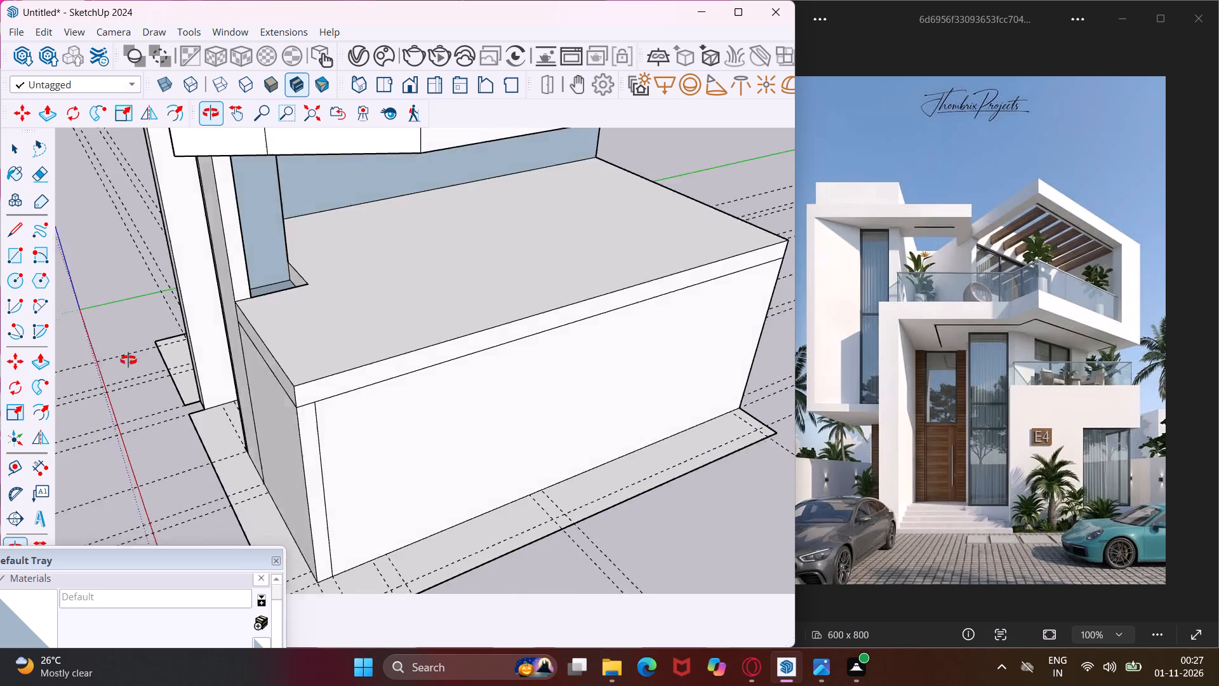
middle_click_drag(128, 360, 52, 389)
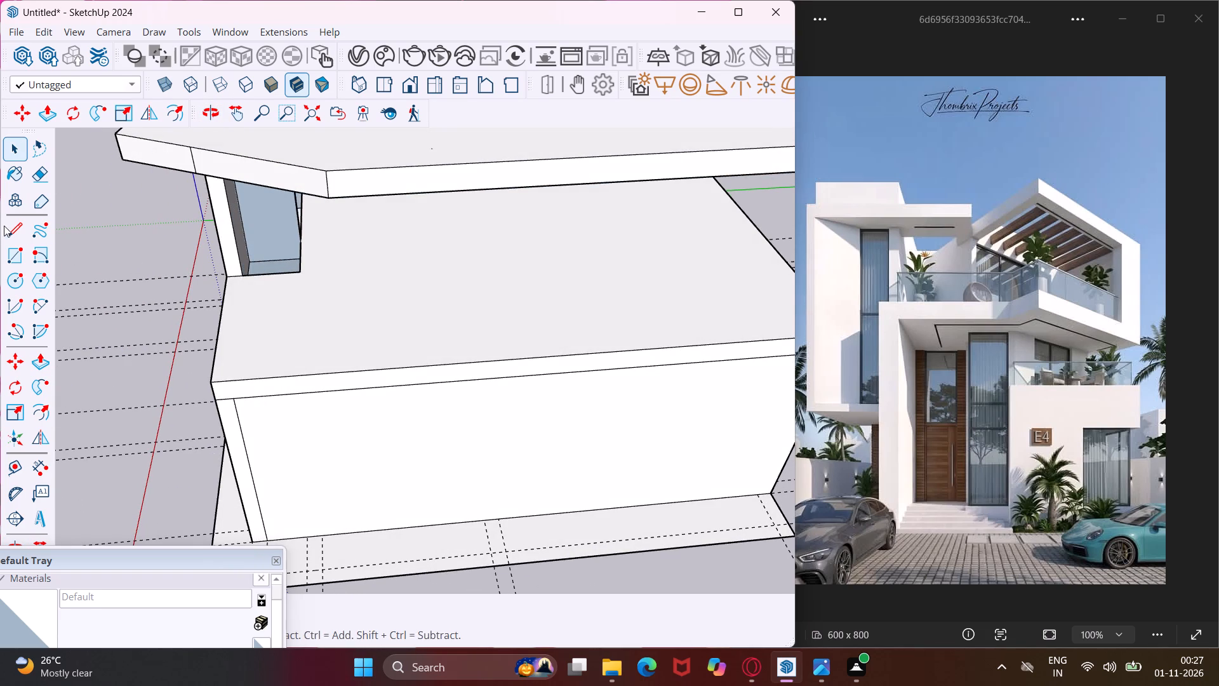
left_click(4, 227)
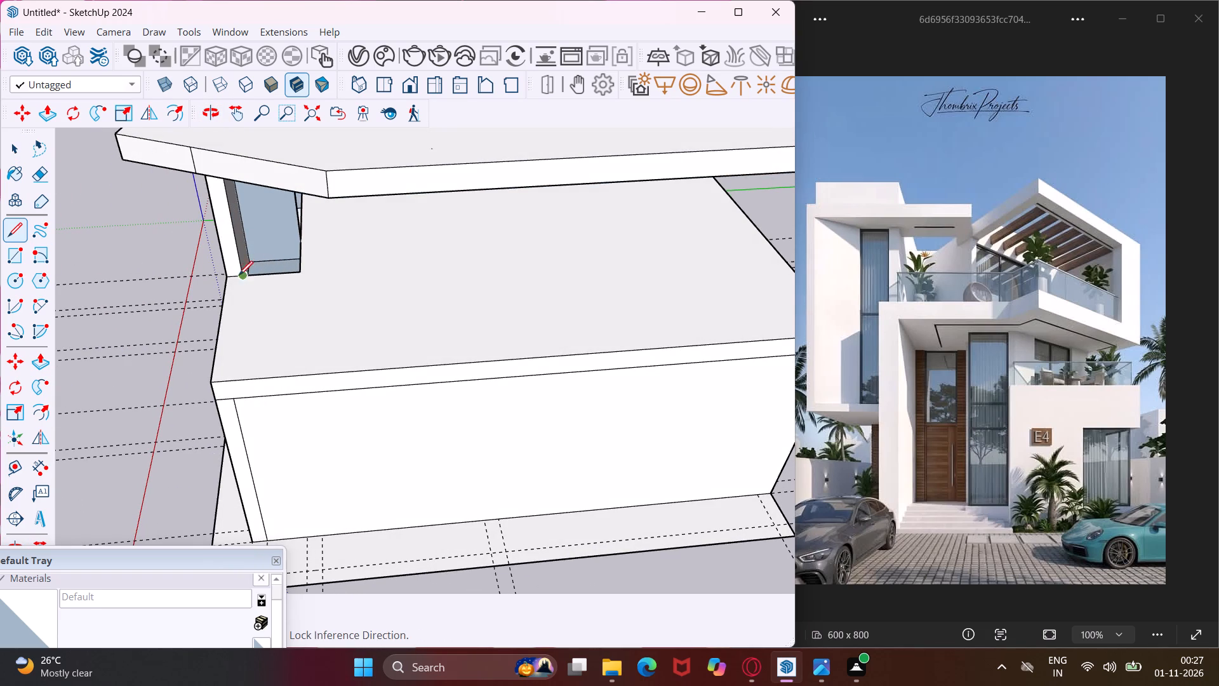
left_click(227, 278)
scroll(291, 304, "down", 3)
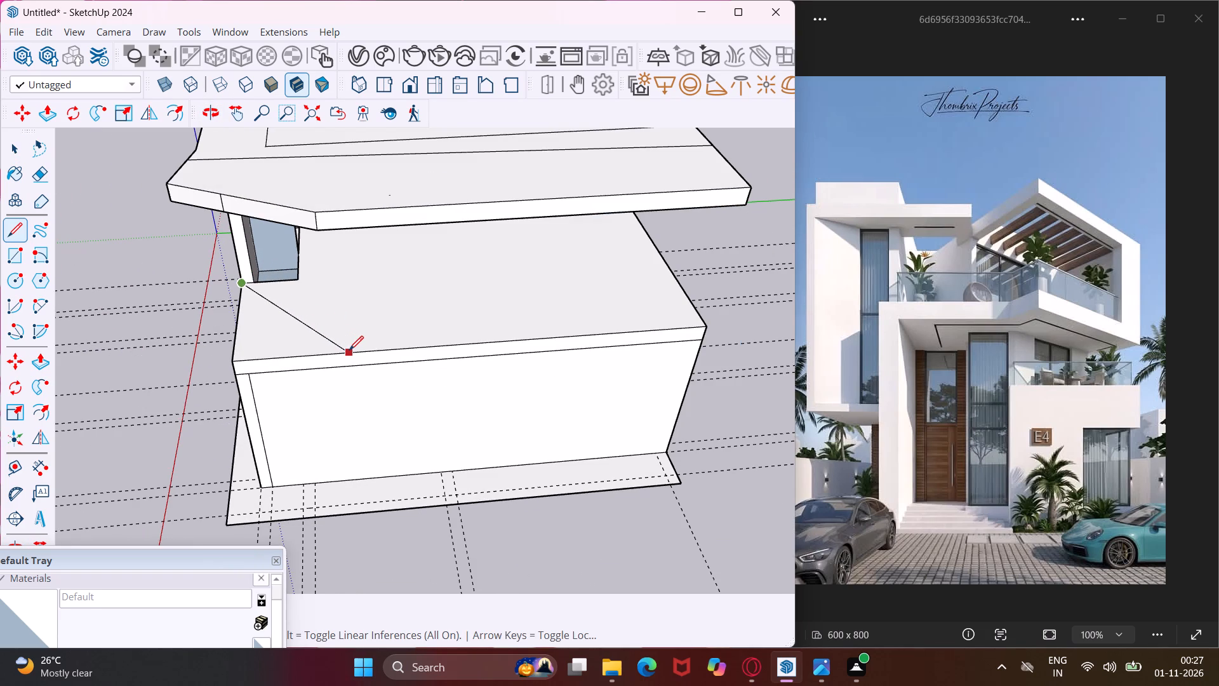
left_click(349, 350)
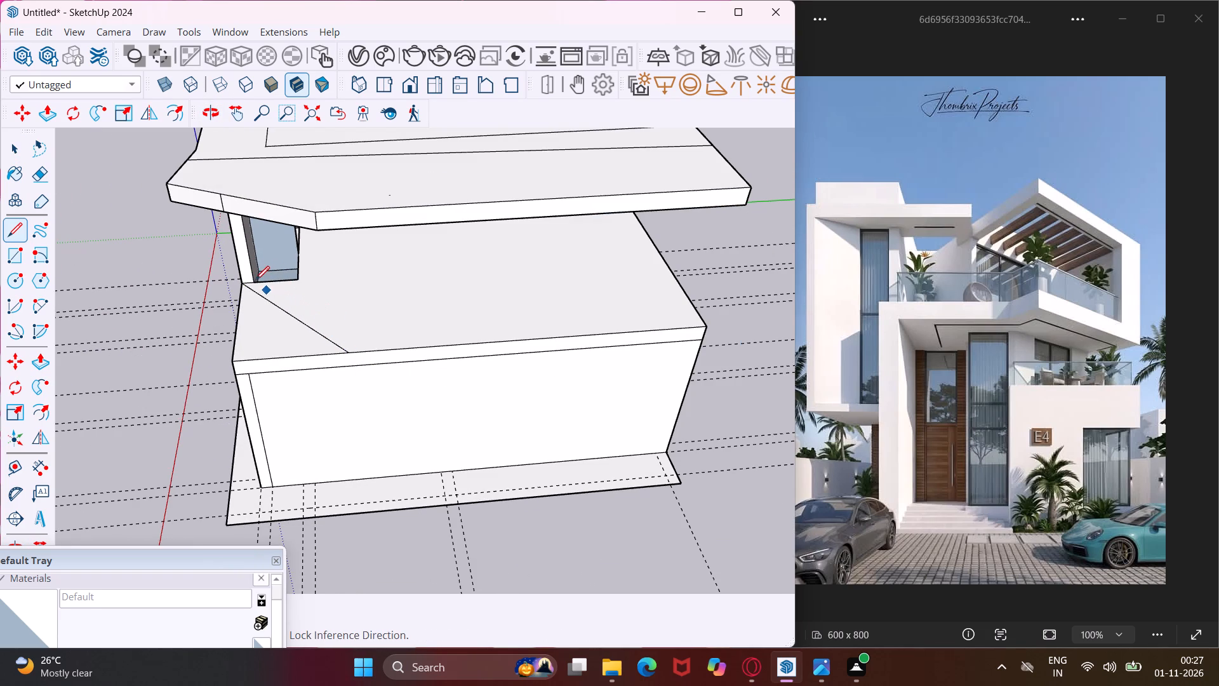
left_click(255, 278)
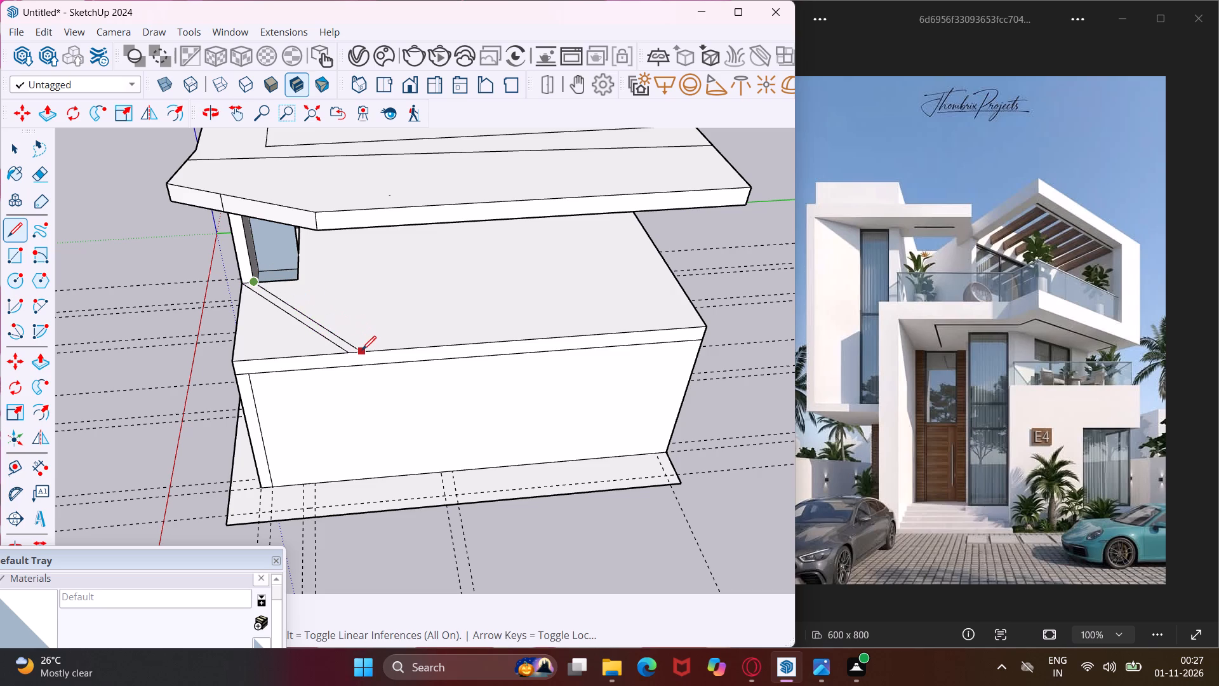
left_click(367, 354)
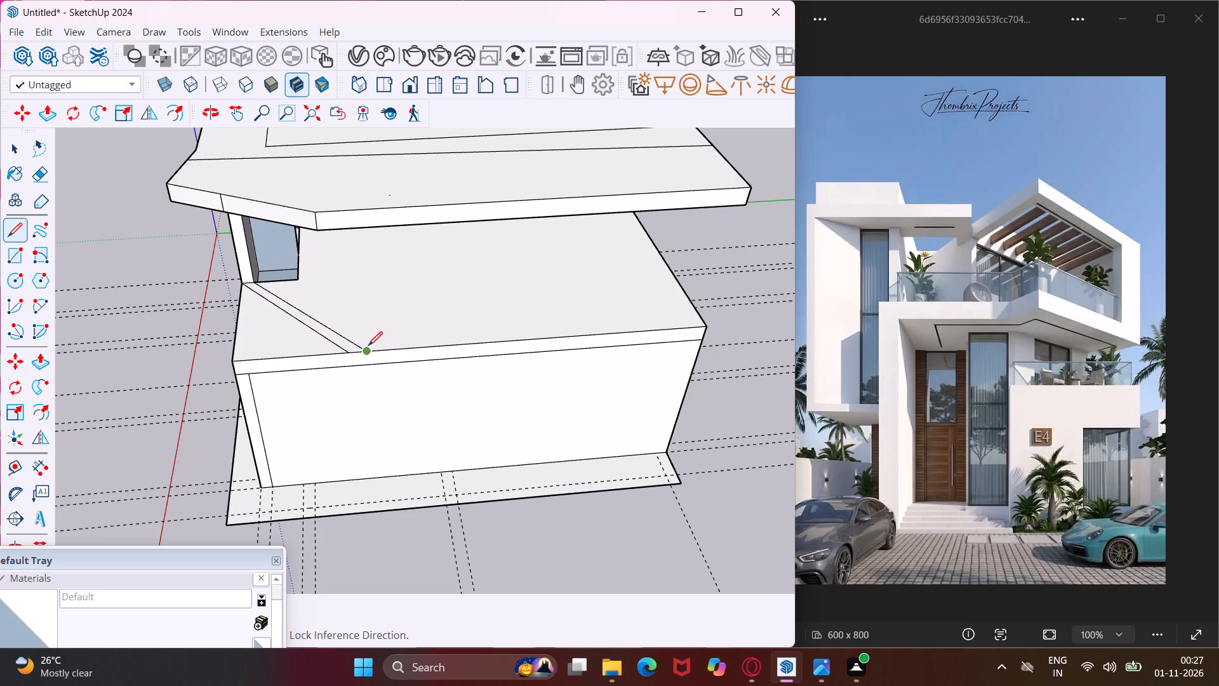
key("Escape")
key("space")
Push/Pull the narrow angled strip on the lower slab up to the roof slab's underside to form a wall.
scroll(342, 347, "up", 2)
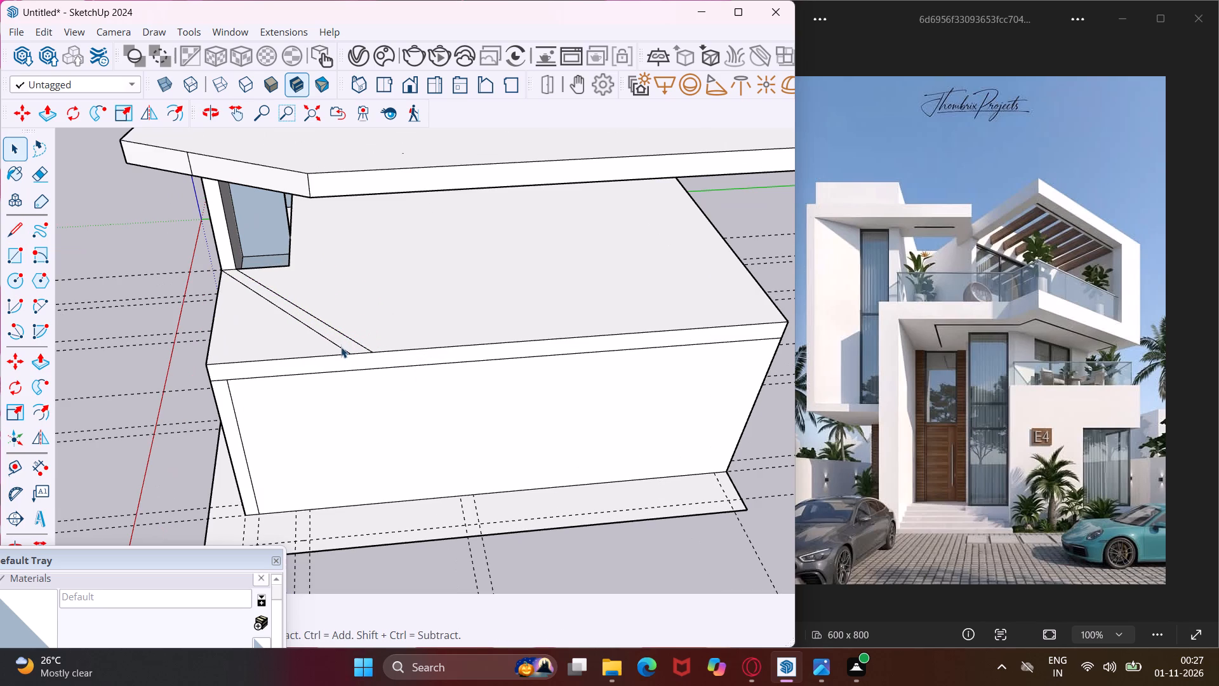
left_click(341, 341)
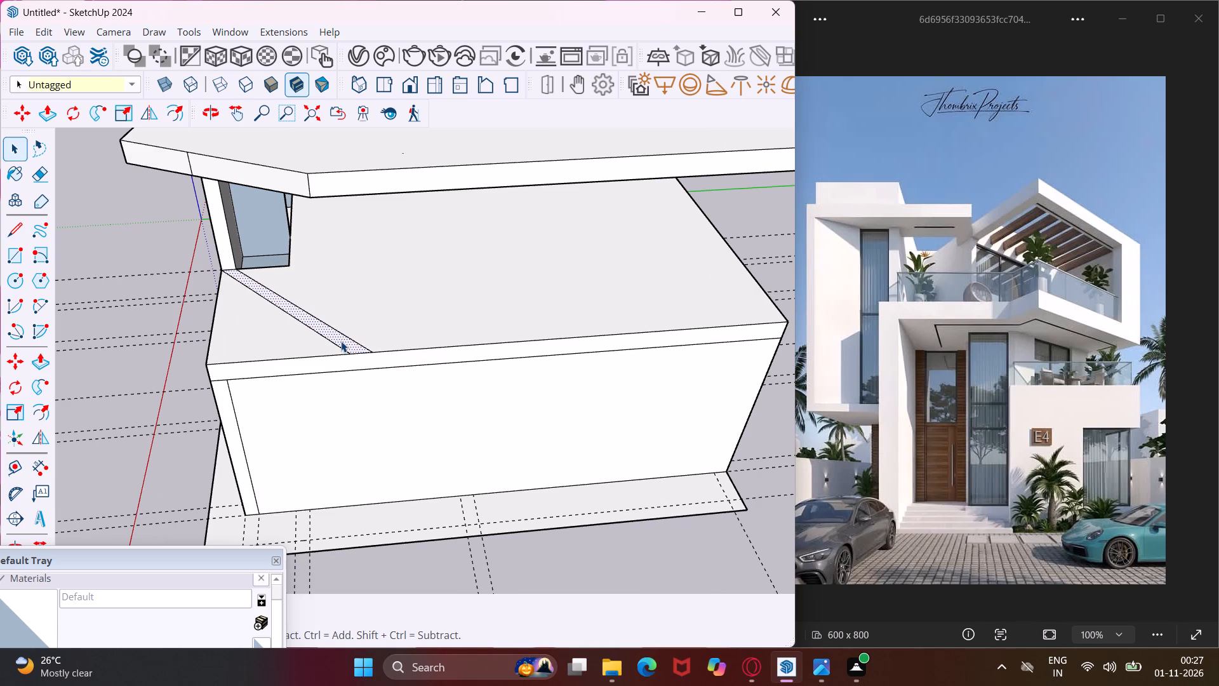
key("p")
left_click(341, 341)
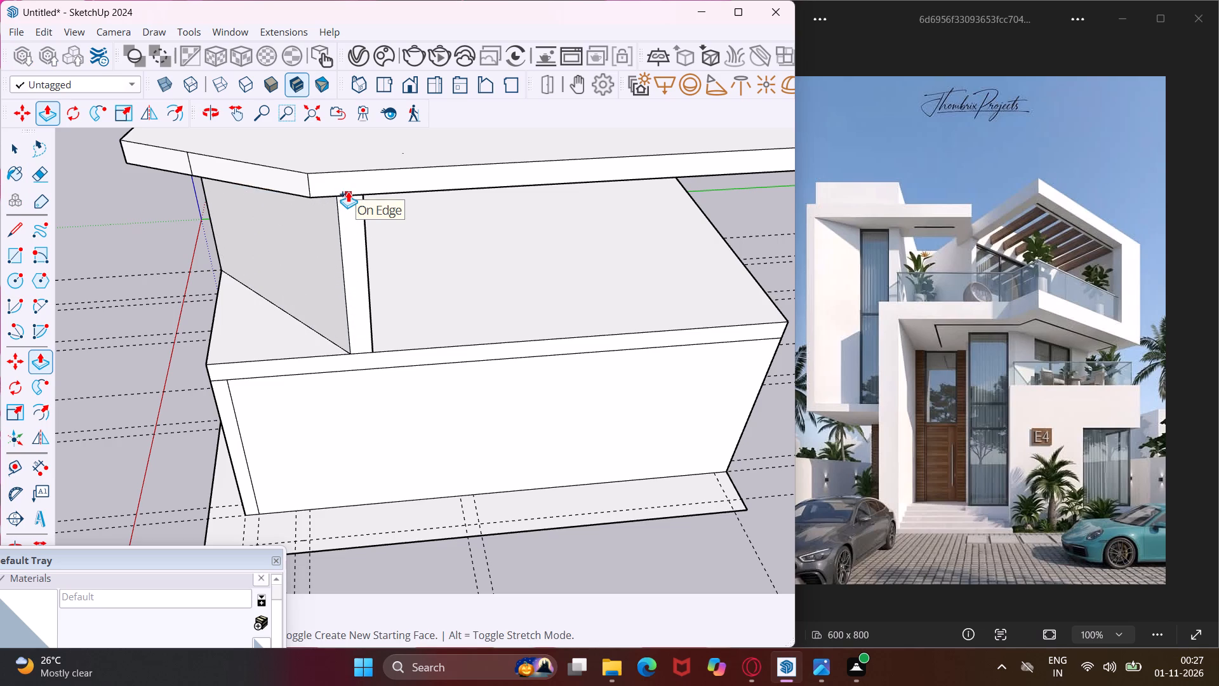
middle_click_drag(348, 191, 448, 119)
scroll(399, 161, "down", 6)
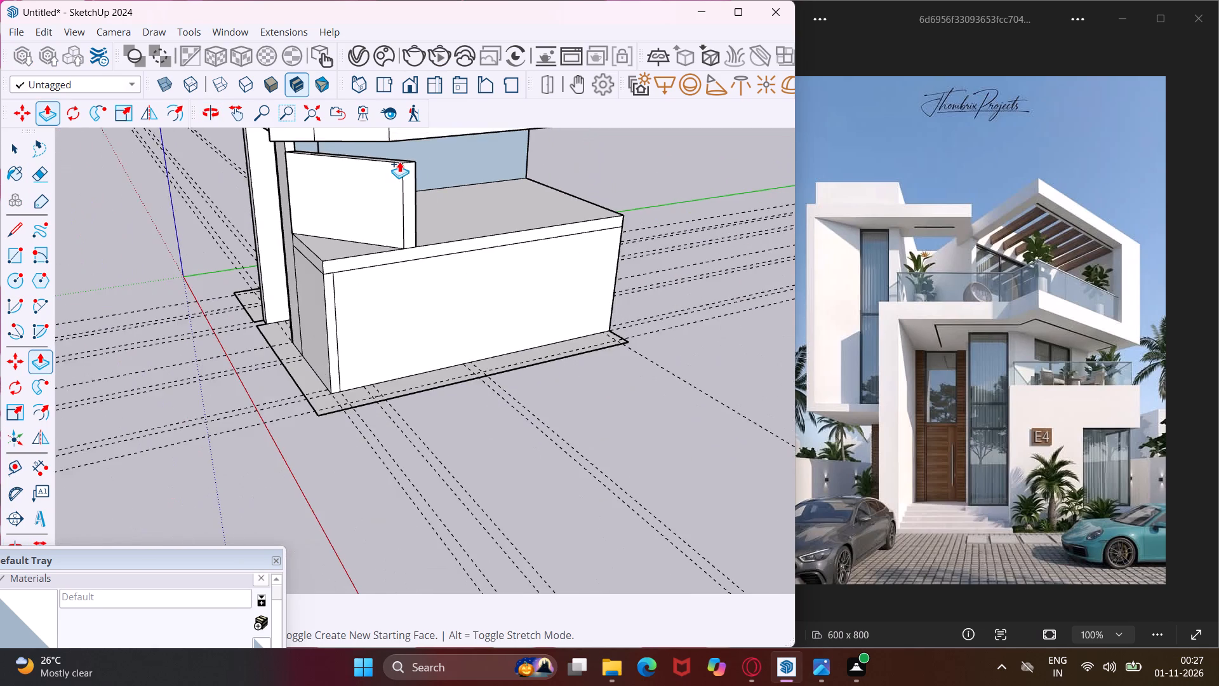
scroll(399, 161, "down", 15)
scroll(387, 205, "up", 1)
middle_click_drag(387, 205, 410, 163)
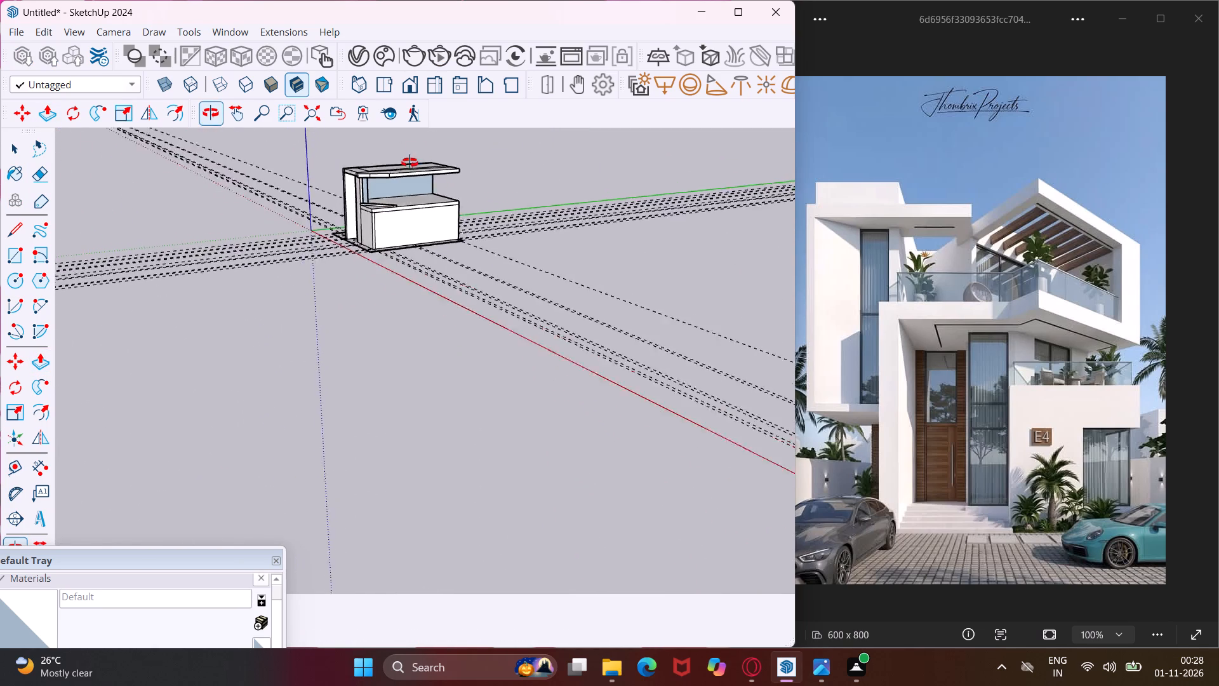
middle_click_drag(410, 163, 450, 78)
scroll(387, 185, "up", 11)
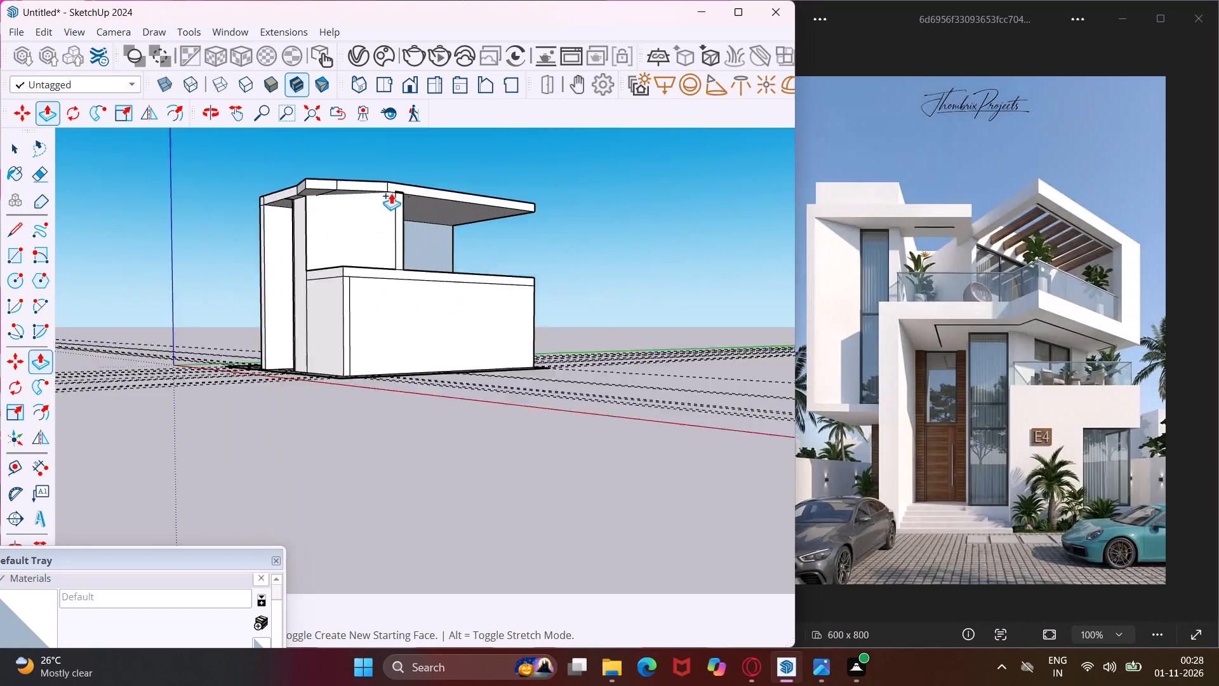
scroll(391, 193, "up", 5)
left_click(434, 206)
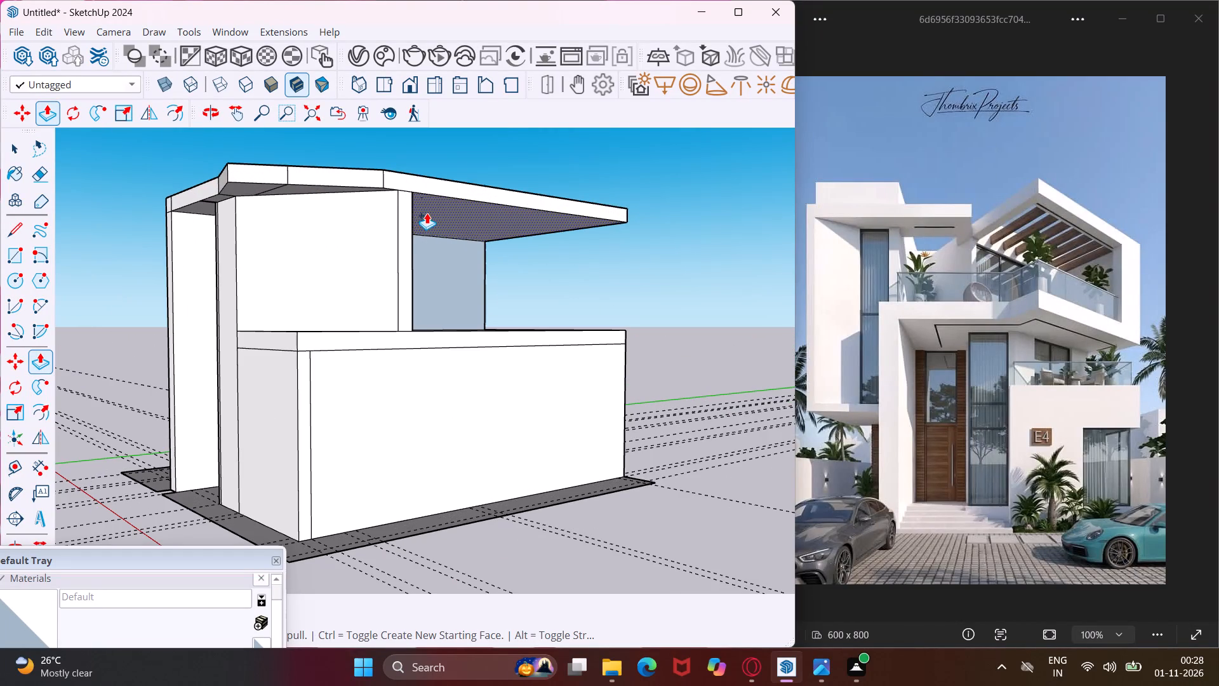
key("Escape")
key("space")
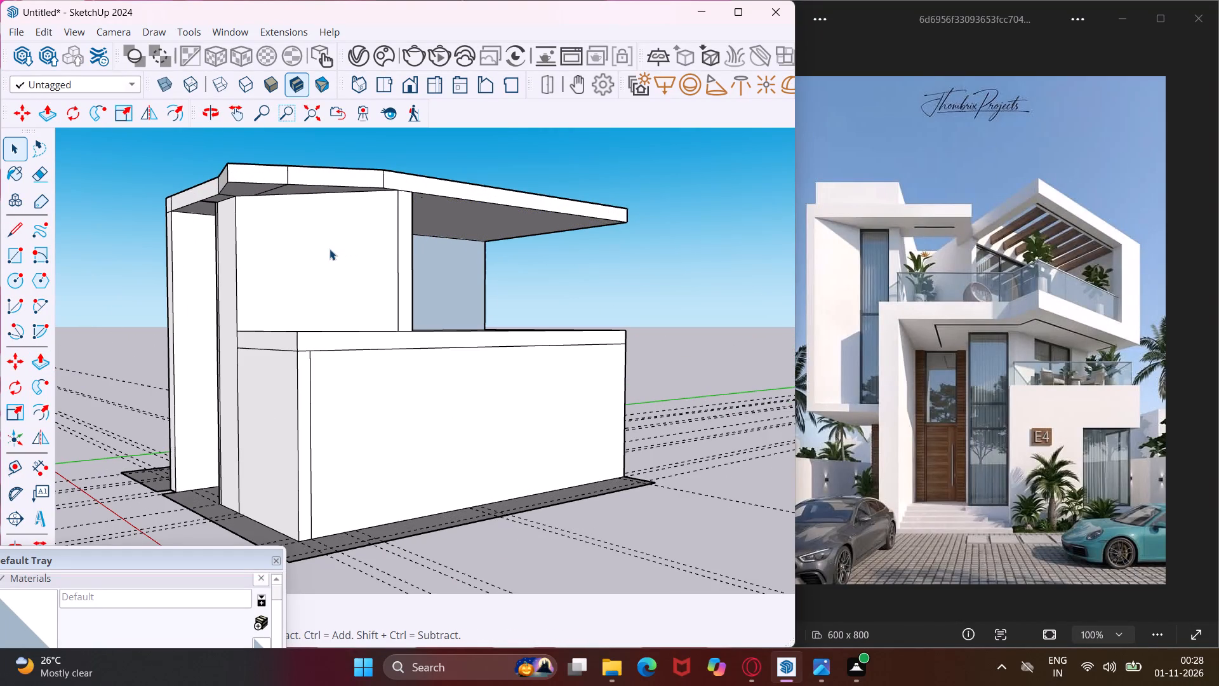
Draw a full-height rectangle on the angled wall's outer face, leaving a strip of wall on both sides.
scroll(330, 249, "up", 1)
middle_click_drag(330, 249, 352, 253)
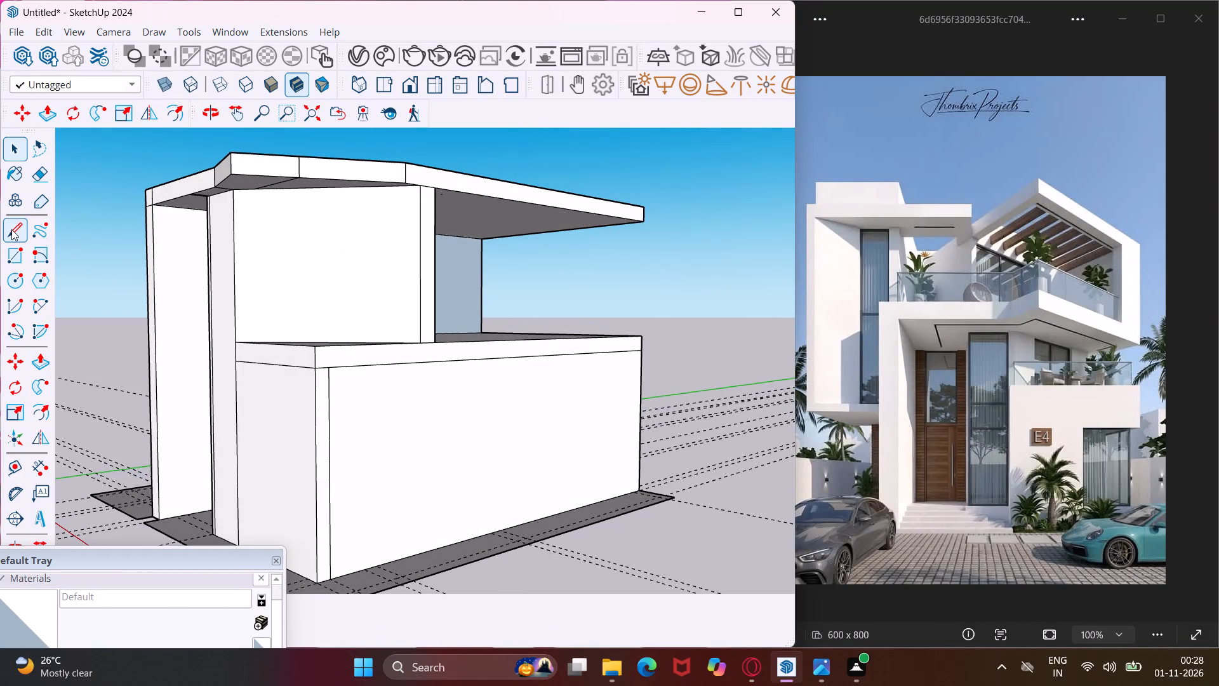
left_click(15, 248)
scroll(250, 199, "up", 3)
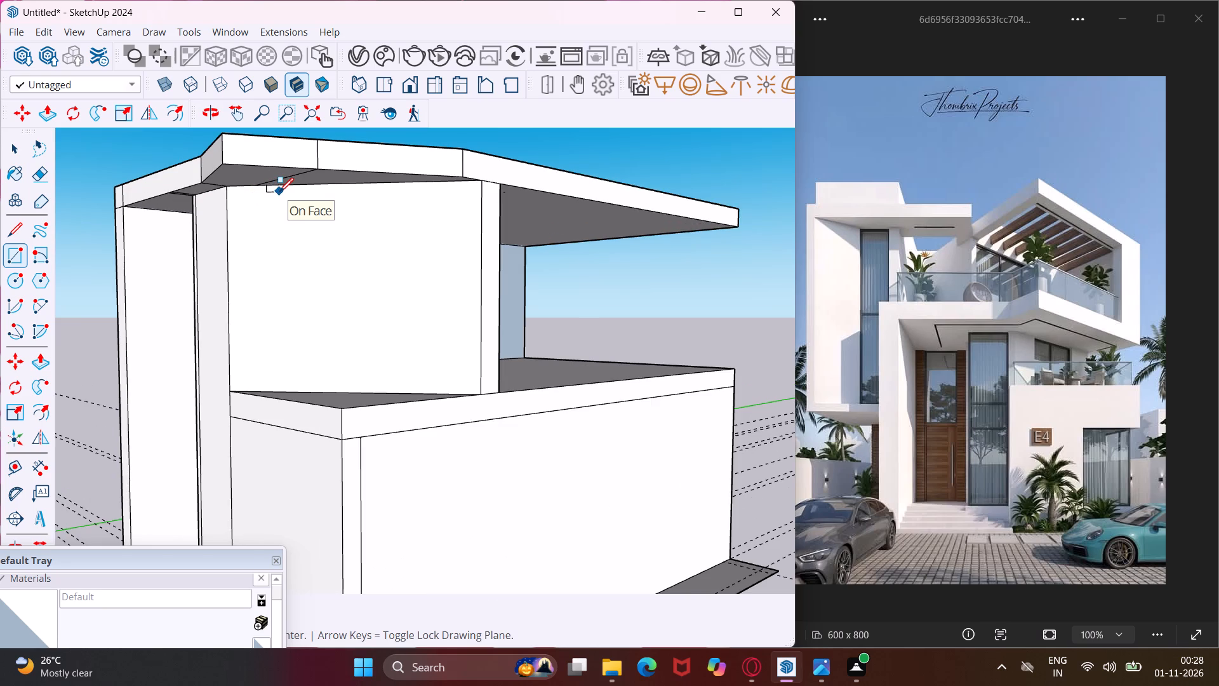
left_click(279, 189)
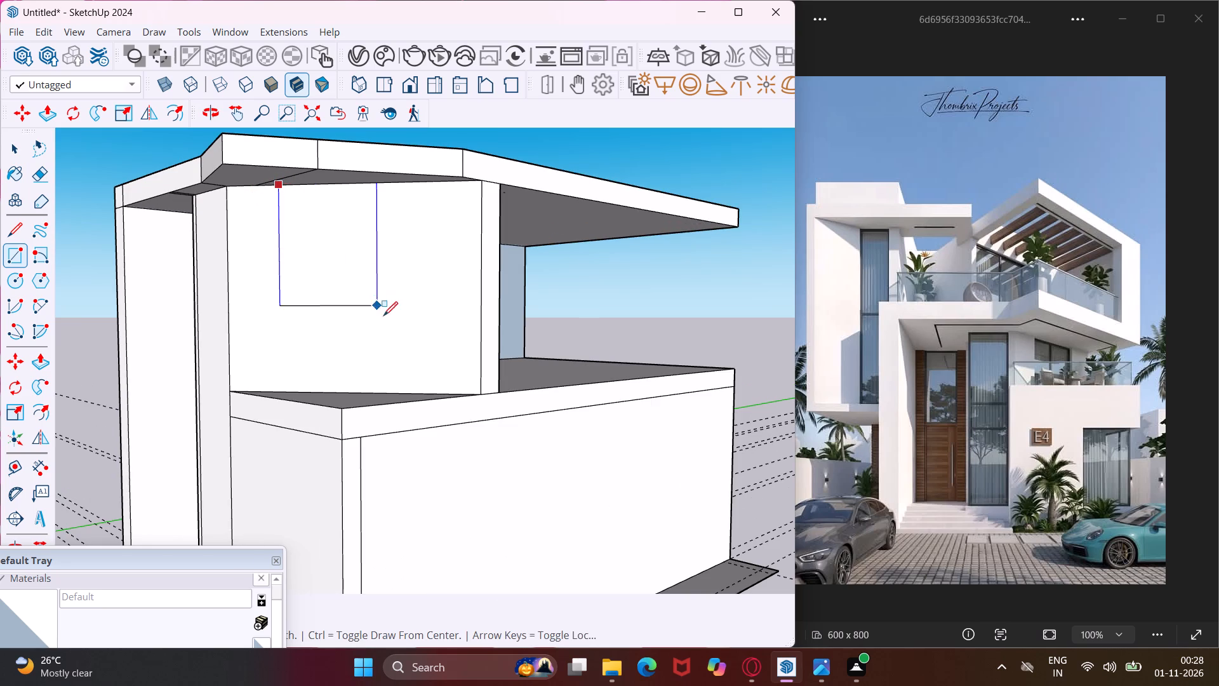
left_click(430, 392)
key("Escape")
key("space")
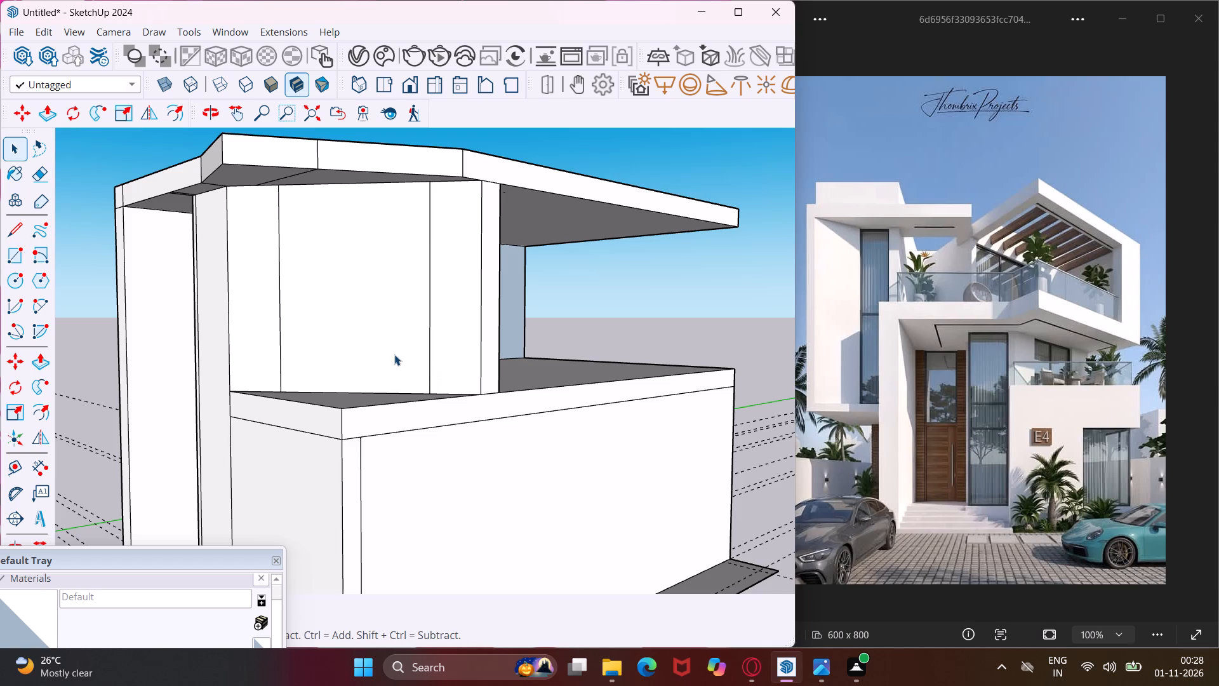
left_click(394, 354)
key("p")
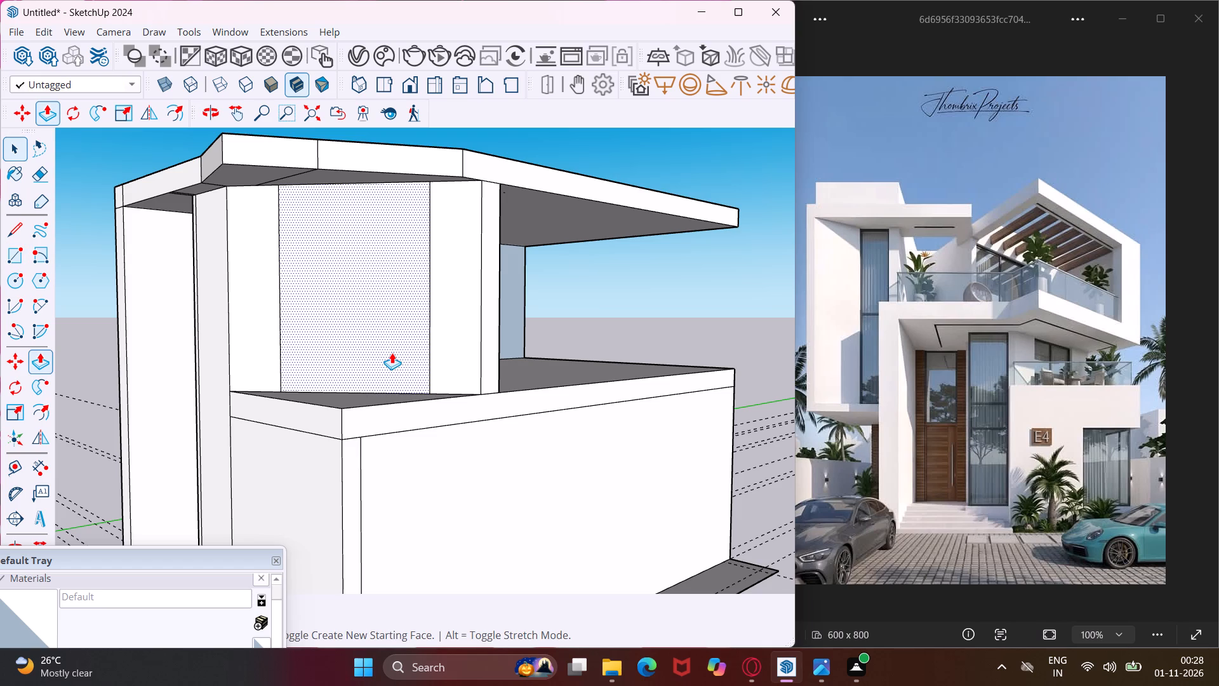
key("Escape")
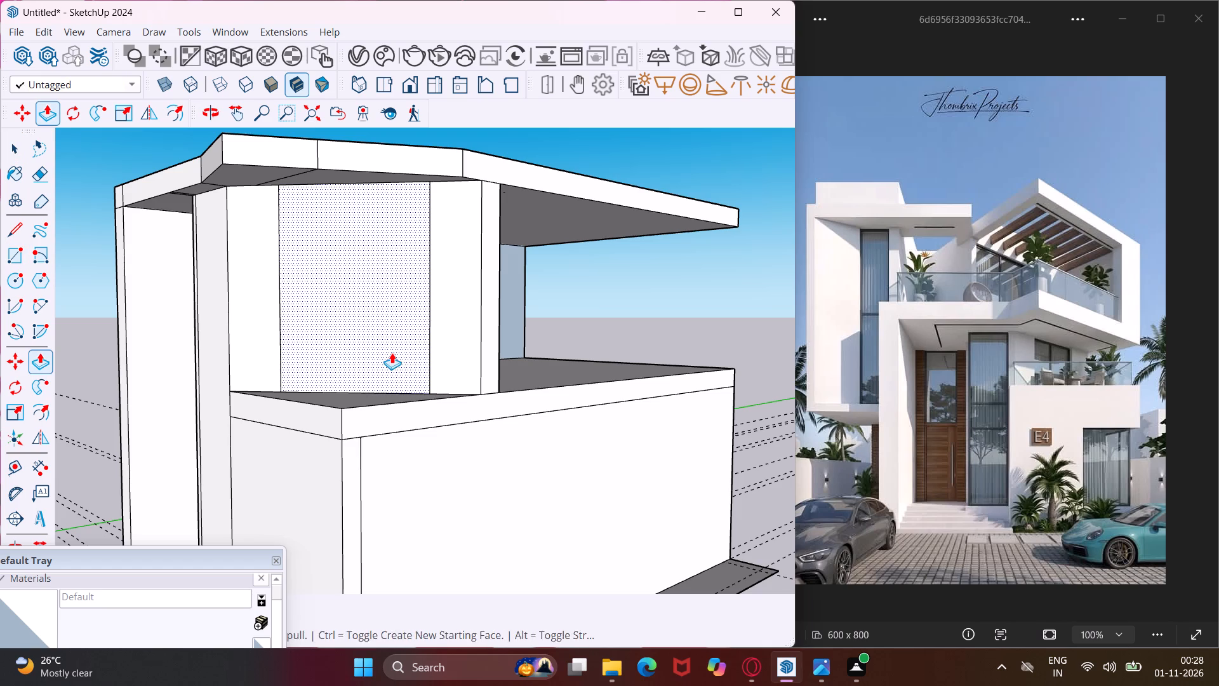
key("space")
Copy the rectangular face from the angled wall to a spot clear of the building, beyond the lower slab.
left_click(392, 353)
key("m")
left_click(392, 353)
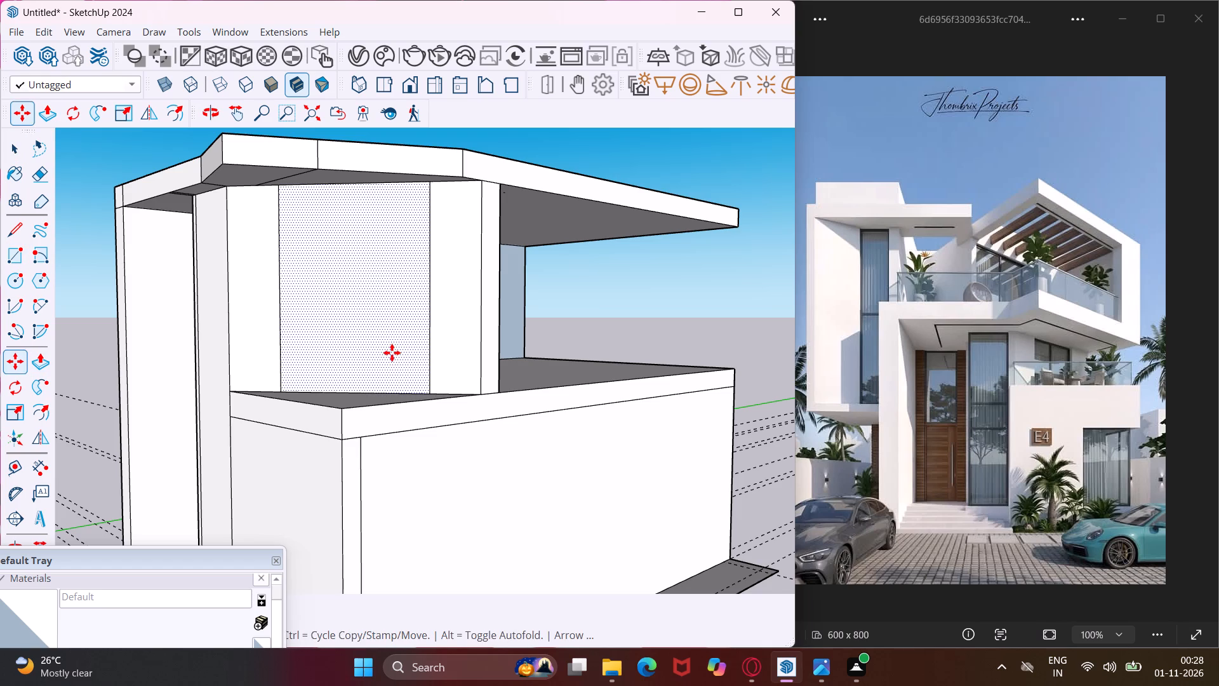
scroll(420, 363, "down", 8)
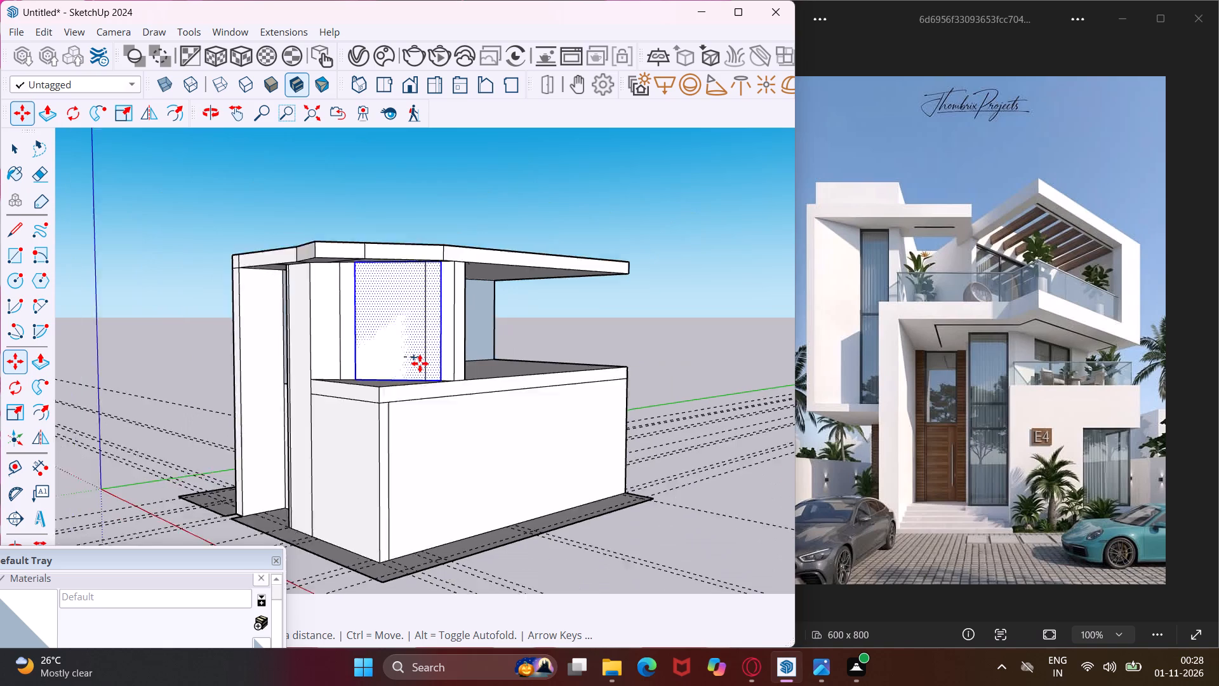
scroll(420, 363, "down", 2)
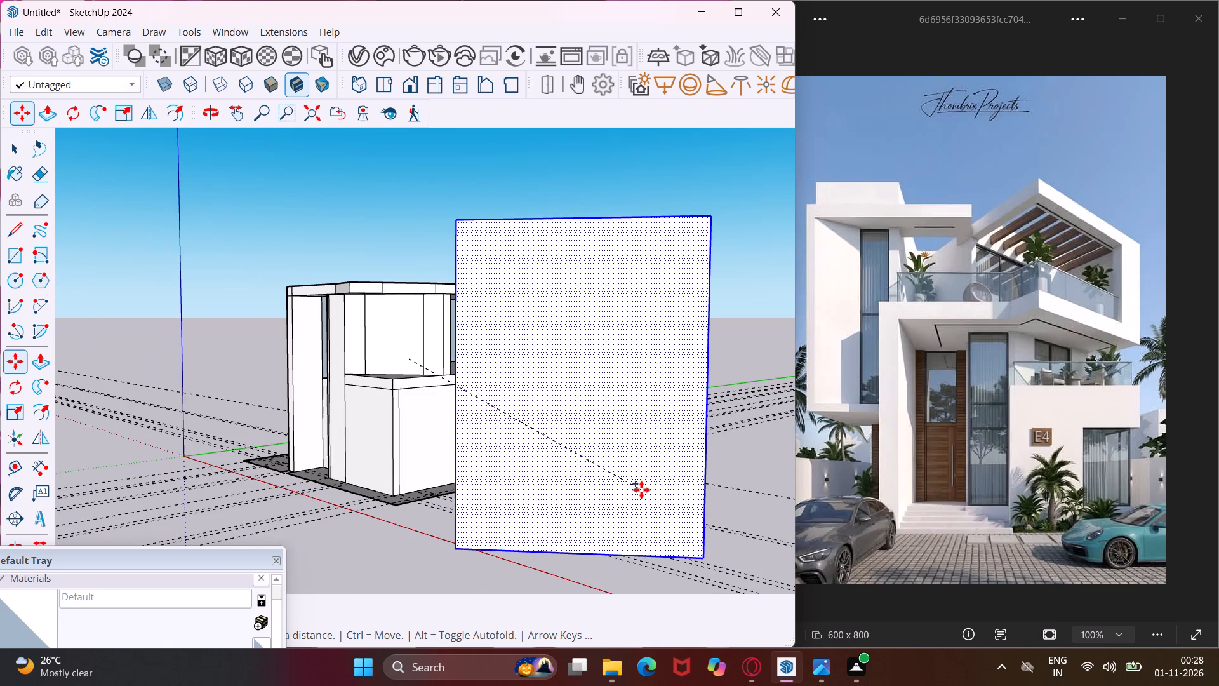
scroll(669, 440, "down", 6)
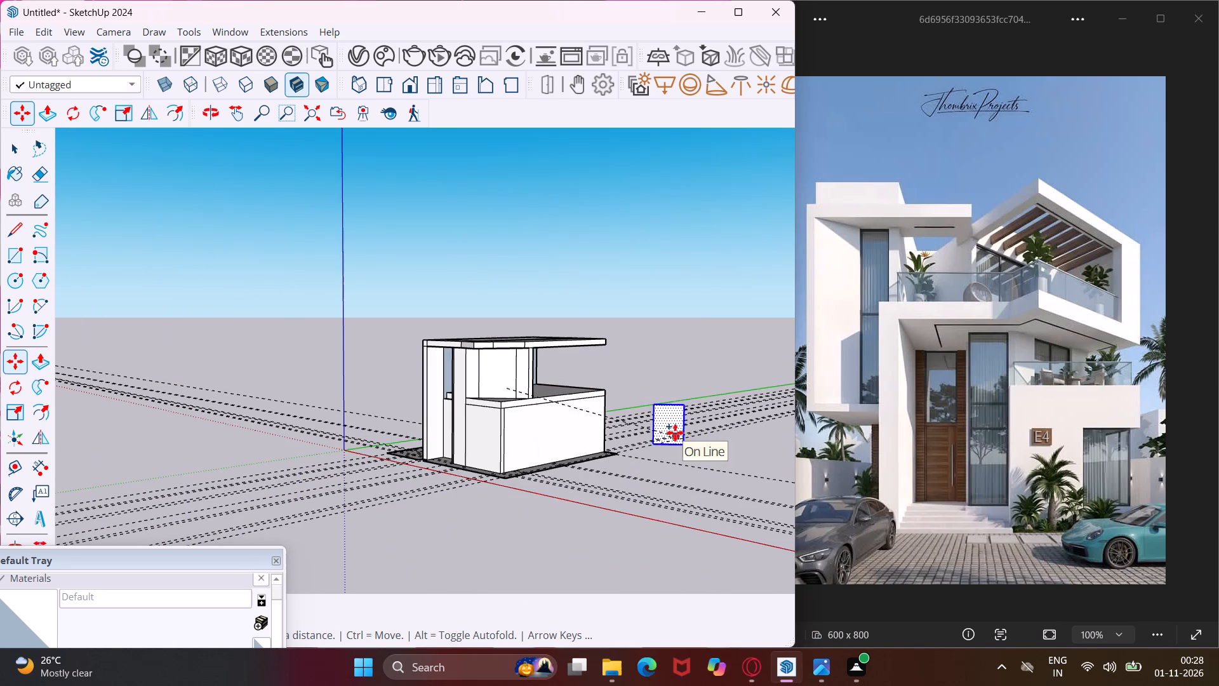
left_click(675, 433)
key("Escape")
key("space")
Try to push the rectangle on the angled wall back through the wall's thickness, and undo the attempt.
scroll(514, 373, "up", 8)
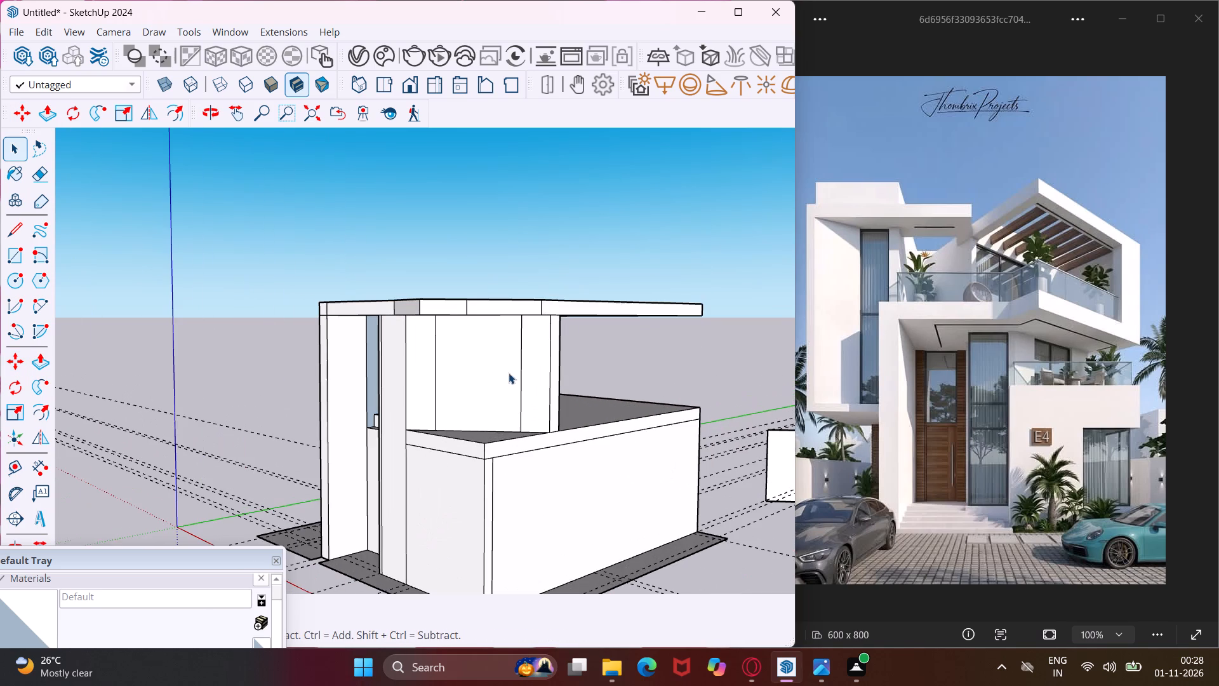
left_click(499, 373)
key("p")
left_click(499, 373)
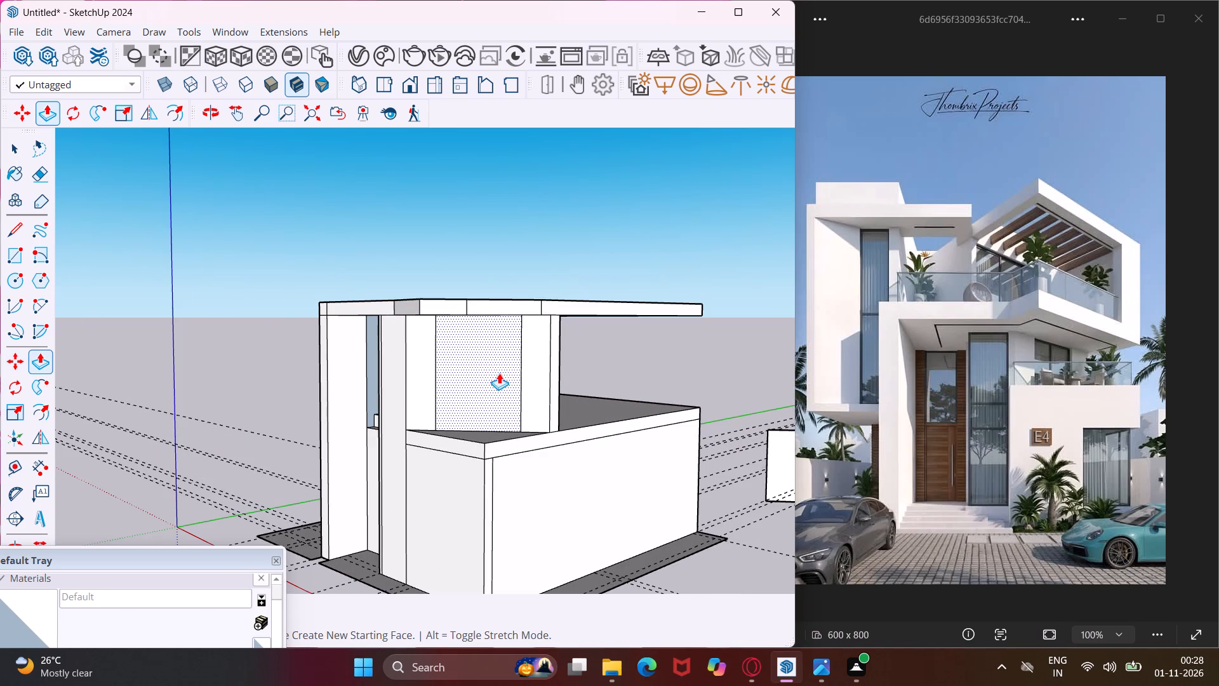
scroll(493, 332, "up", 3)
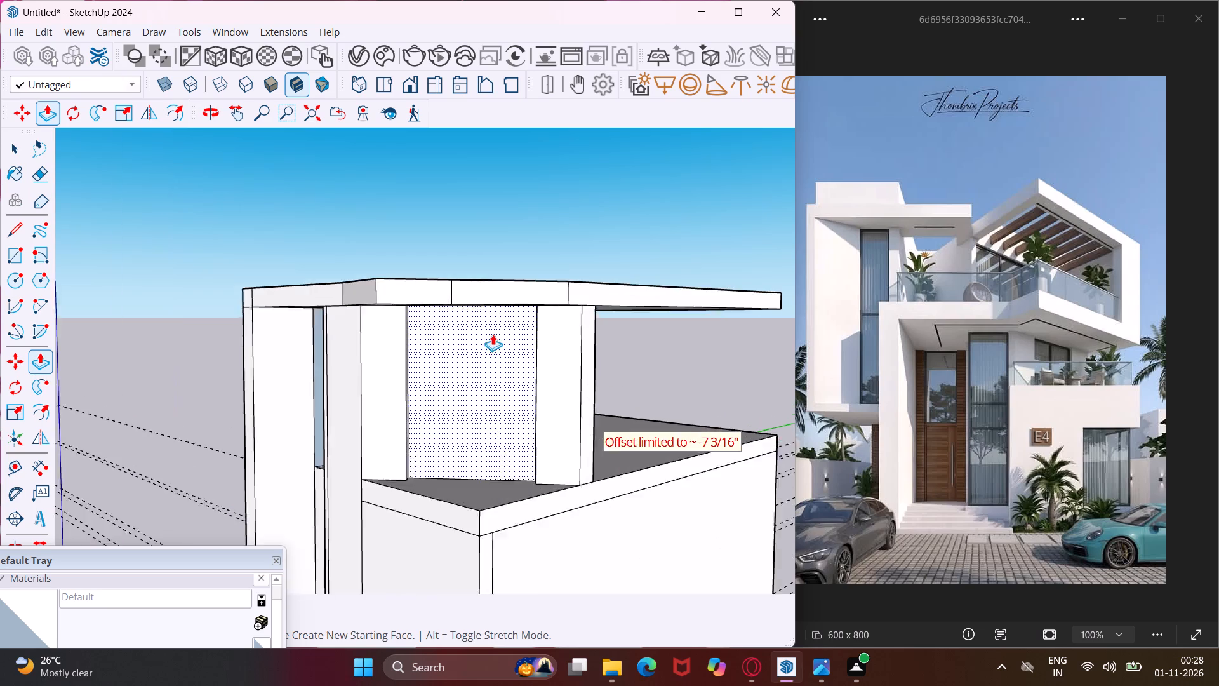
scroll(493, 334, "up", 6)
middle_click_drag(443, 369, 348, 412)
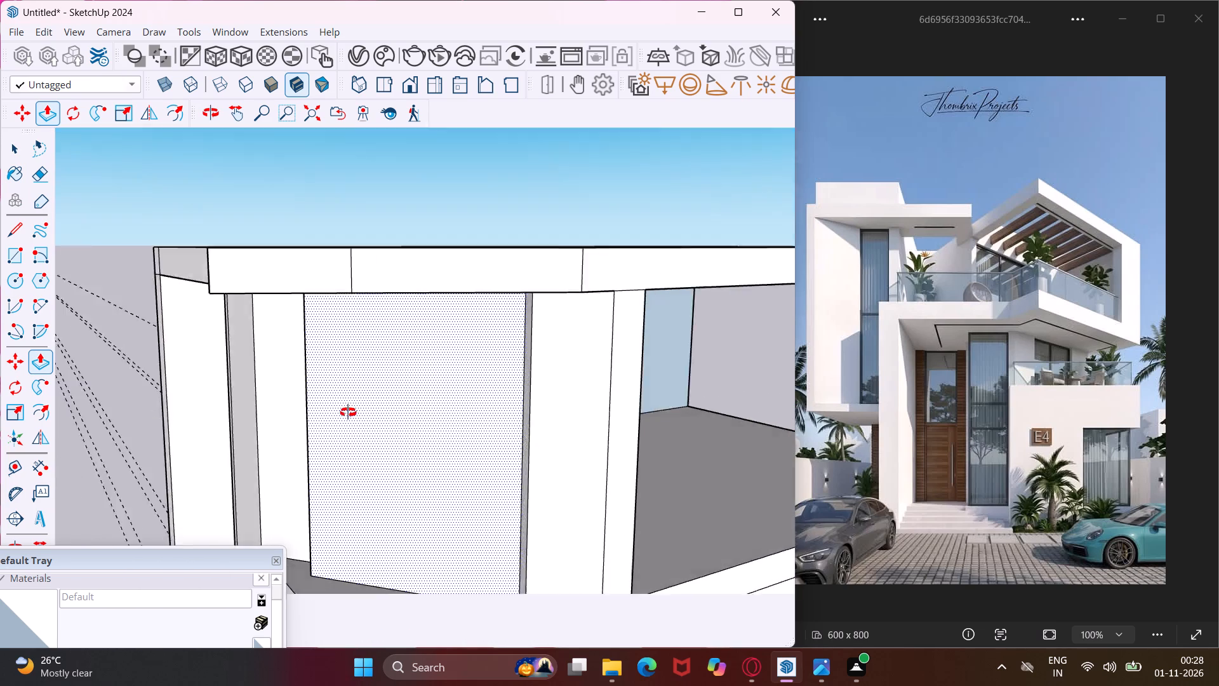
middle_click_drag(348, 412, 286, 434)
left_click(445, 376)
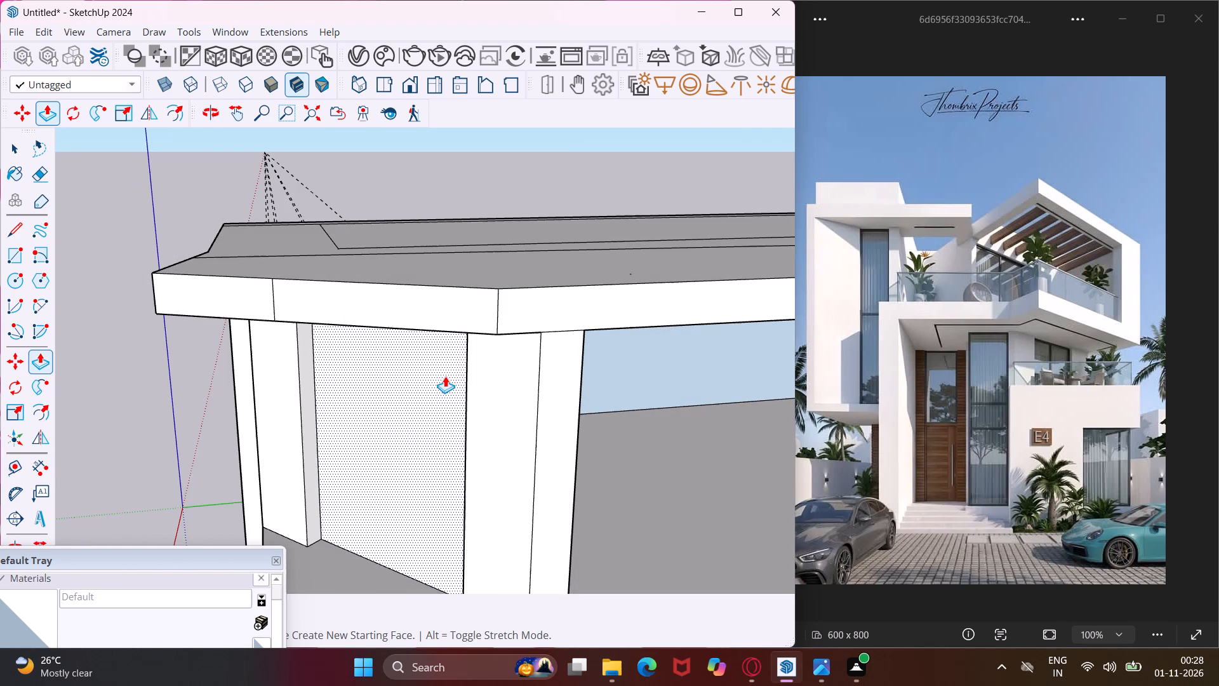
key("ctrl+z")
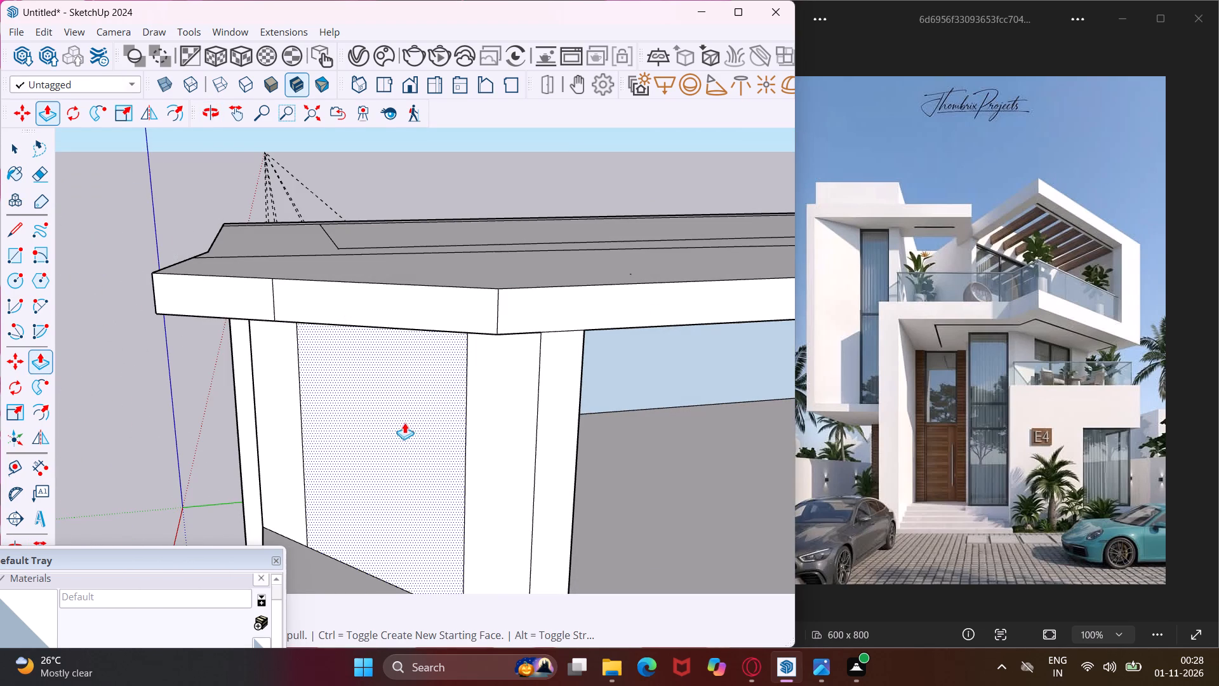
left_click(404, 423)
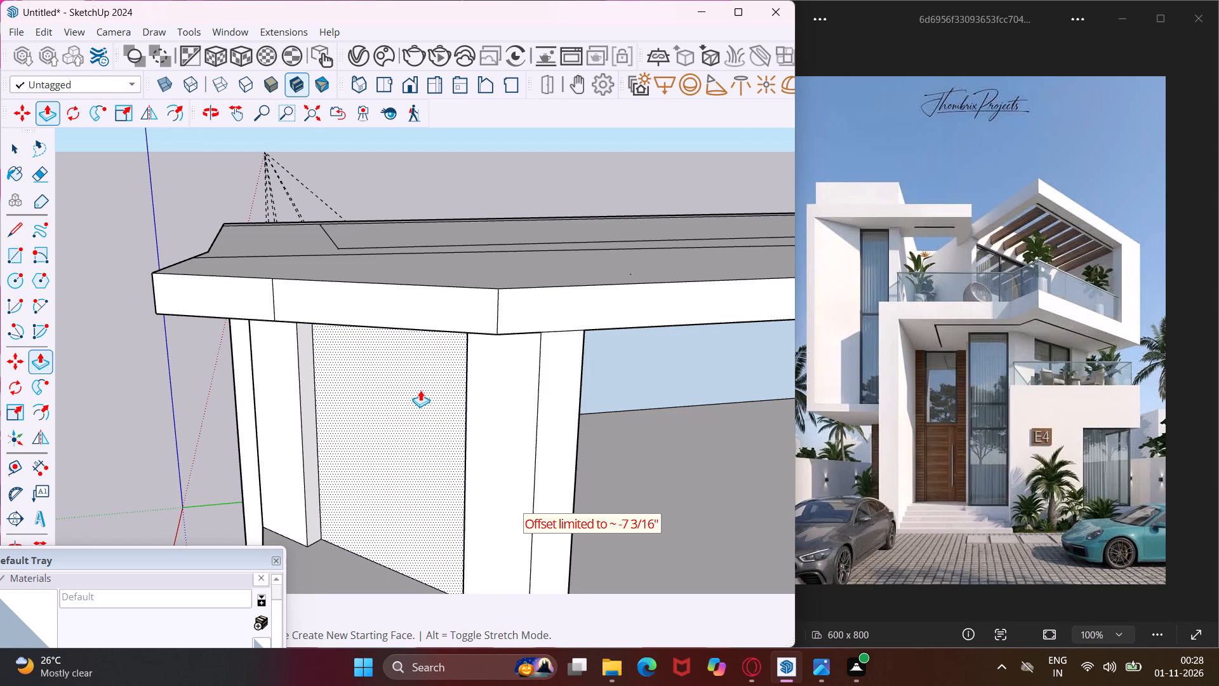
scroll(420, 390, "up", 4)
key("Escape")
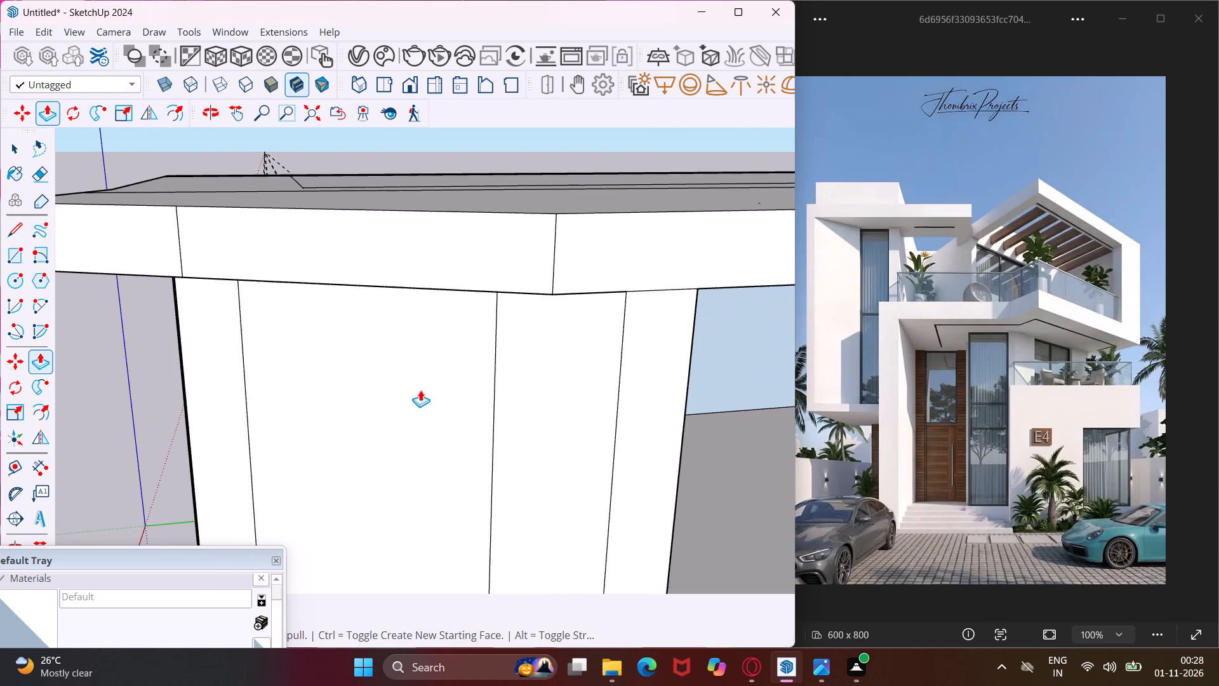
Push the full-height rectangle on the angled wall inward through the wall's thickness.
key("space")
left_click(409, 419)
key("p")
left_click(409, 419)
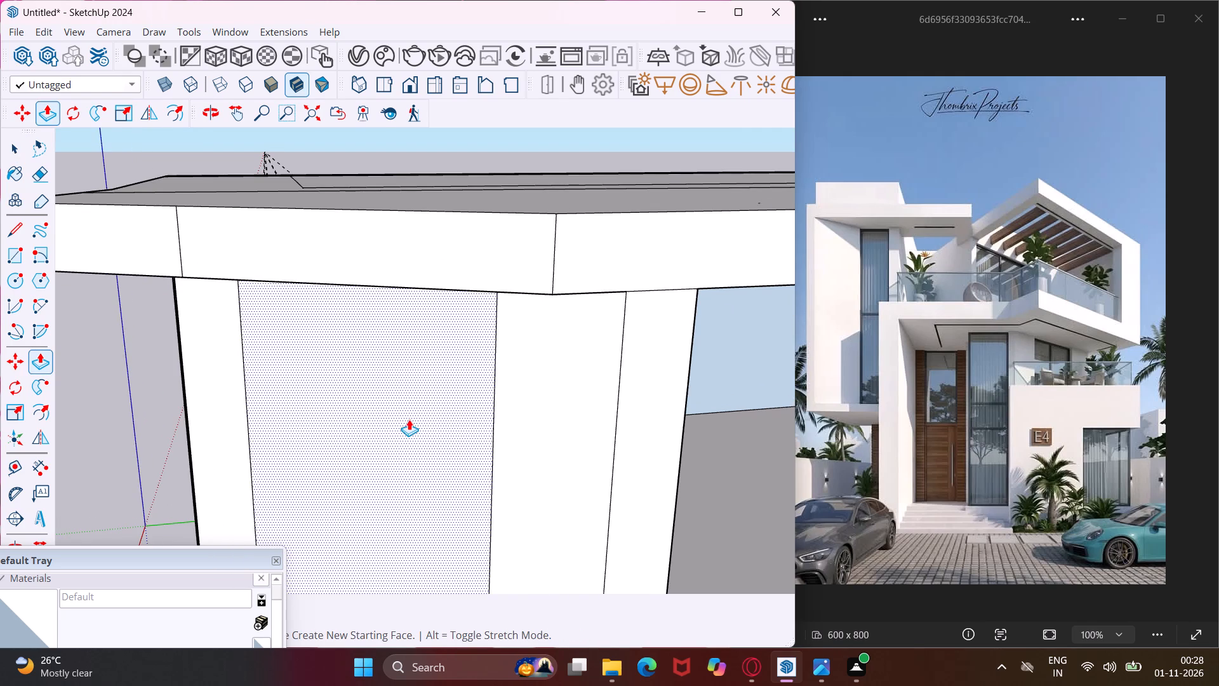
left_click(446, 362)
middle_click_drag(443, 370, 193, 335)
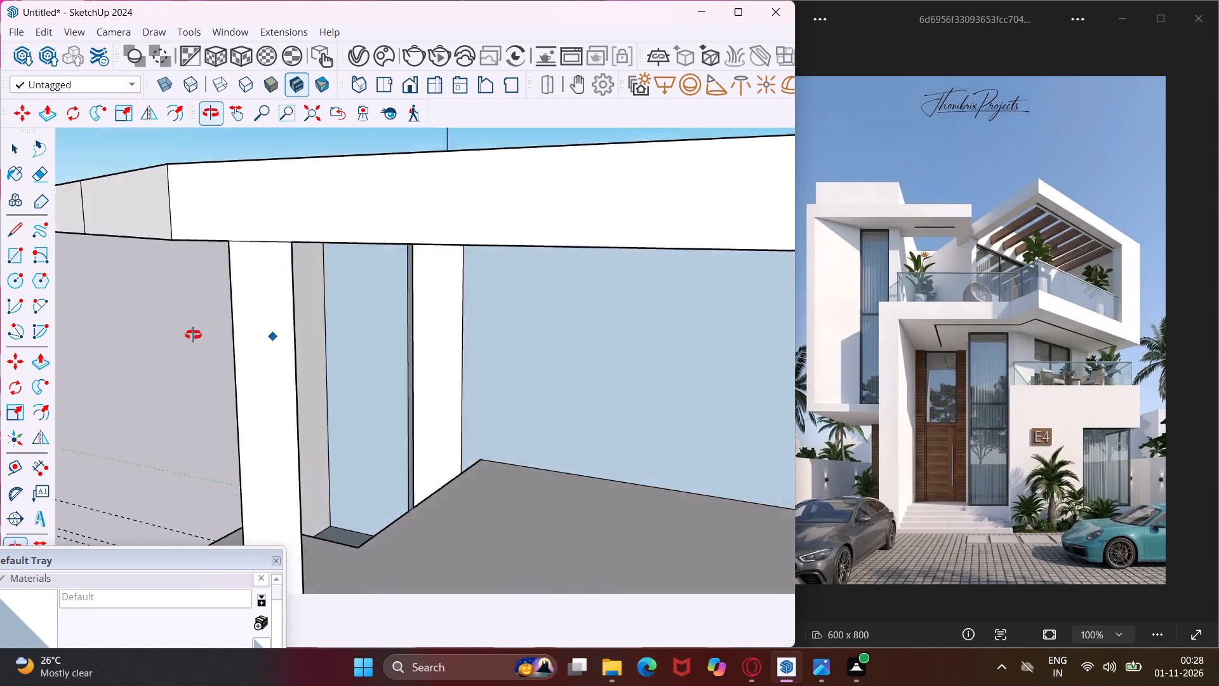
middle_click_drag(193, 335, 157, 332)
key("Escape")
key("space")
Delete the pushed-in rectangular face and the face behind it to open the angled wall right through.
middle_click_drag(206, 349, 279, 361)
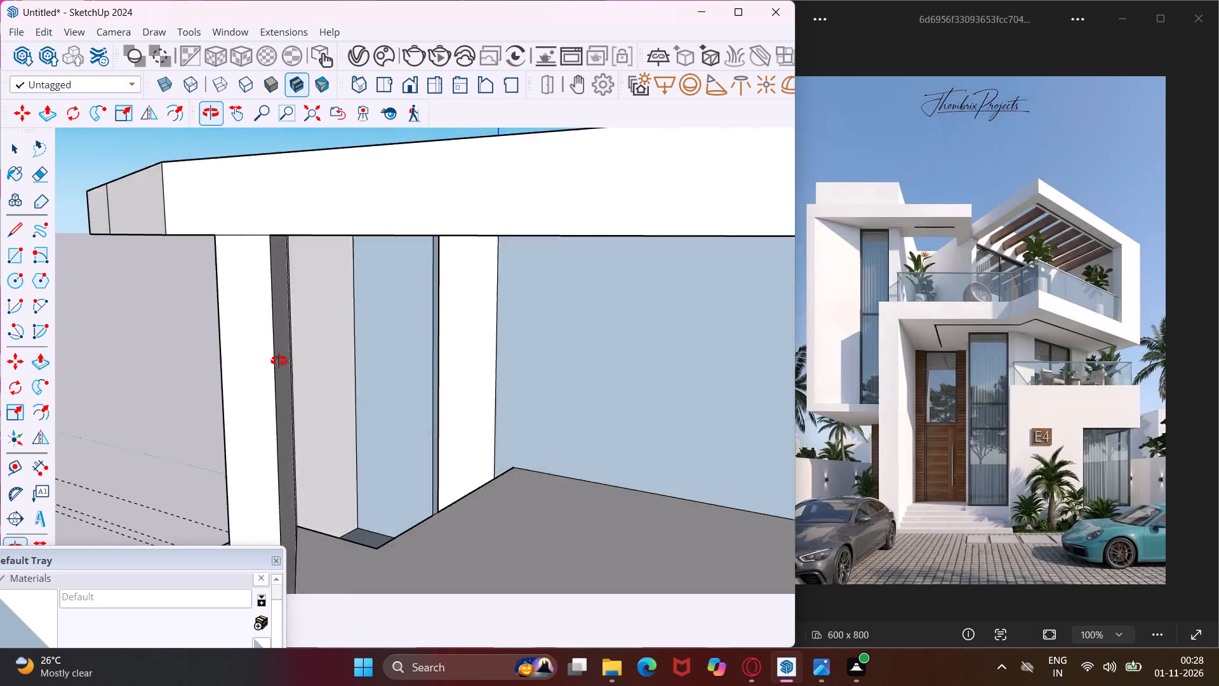
middle_click_drag(279, 361, 385, 372)
scroll(364, 379, "up", 4)
left_click(364, 381)
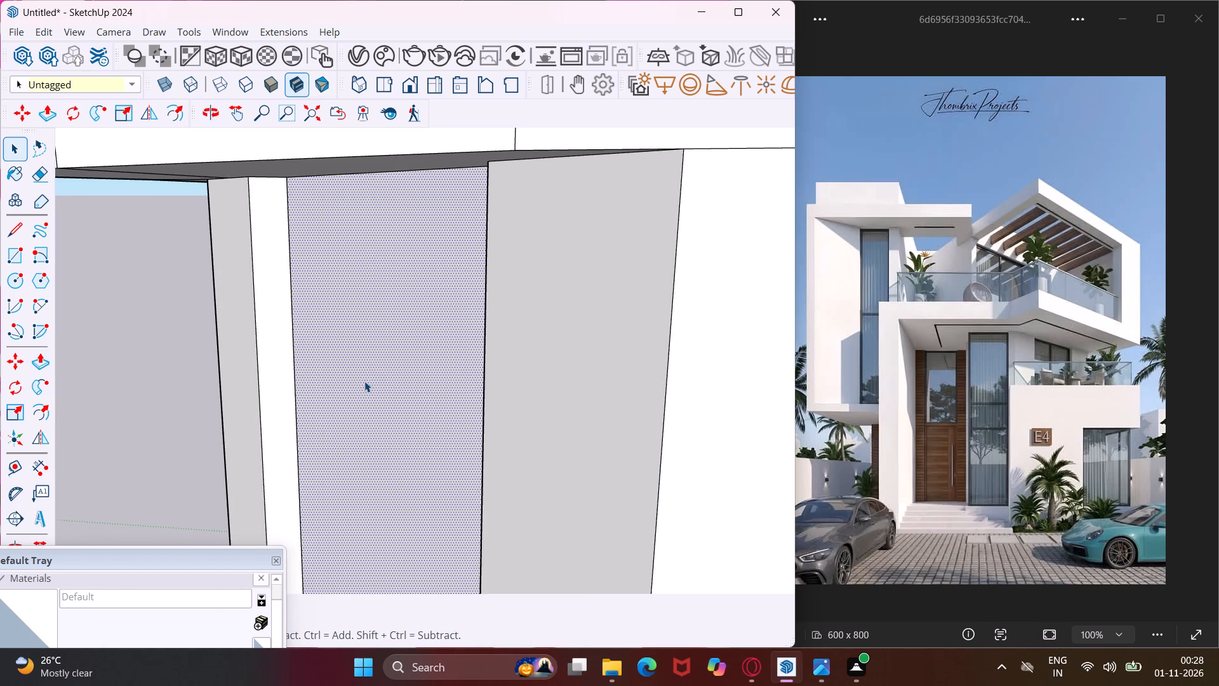
key("Delete")
middle_click_drag(386, 384, 448, 376)
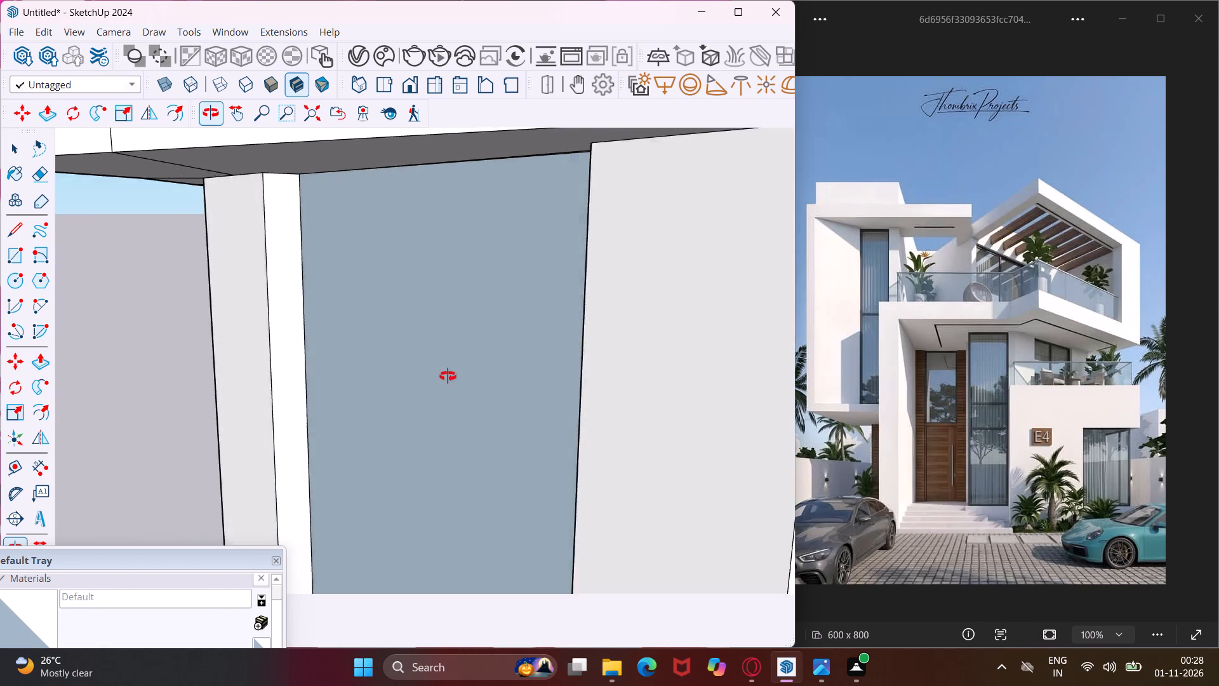
middle_click_drag(448, 376, 511, 361)
left_click(510, 361)
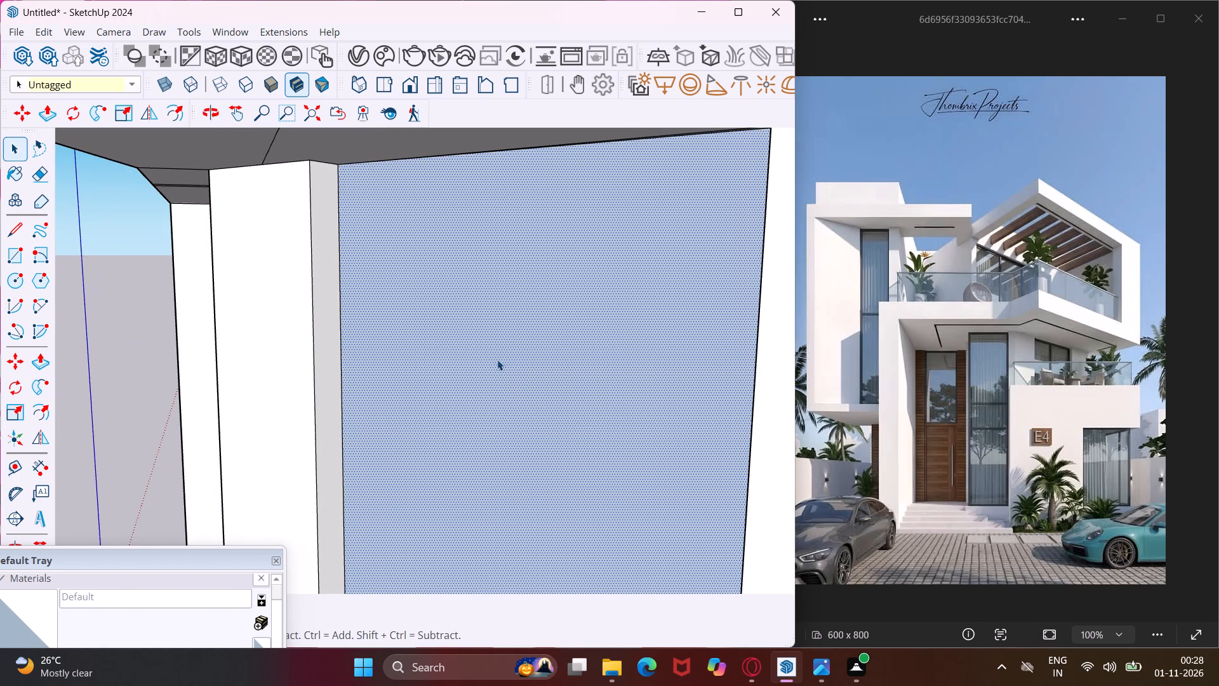
key("Delete")
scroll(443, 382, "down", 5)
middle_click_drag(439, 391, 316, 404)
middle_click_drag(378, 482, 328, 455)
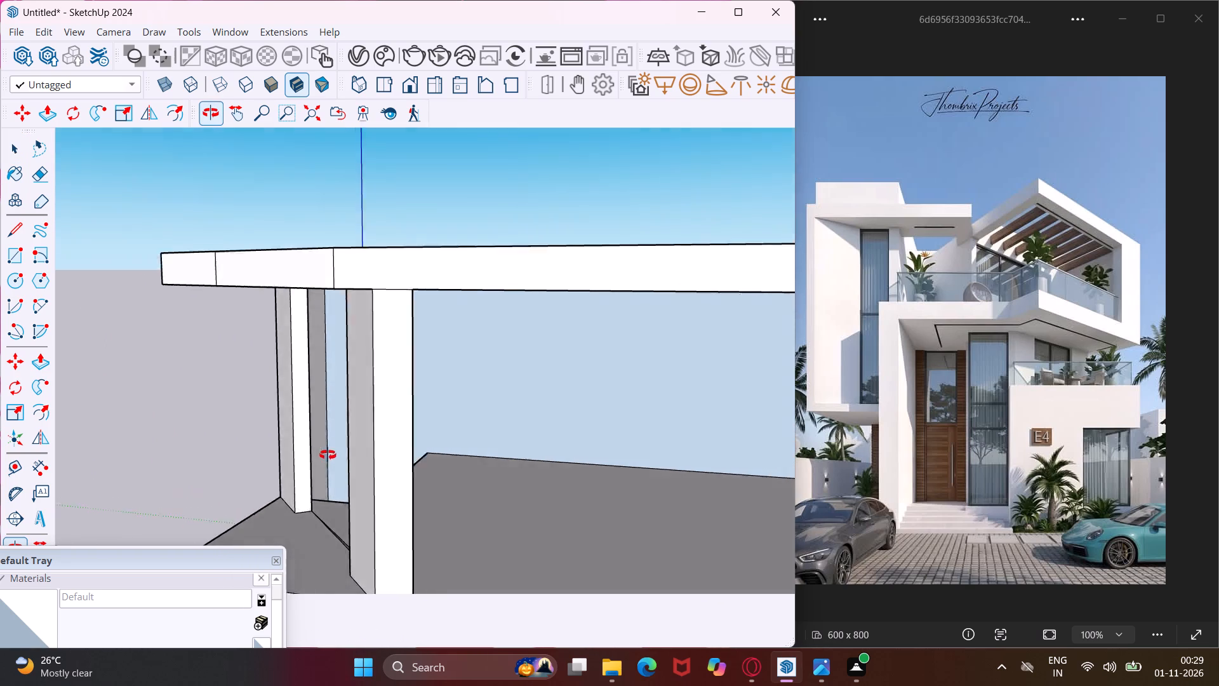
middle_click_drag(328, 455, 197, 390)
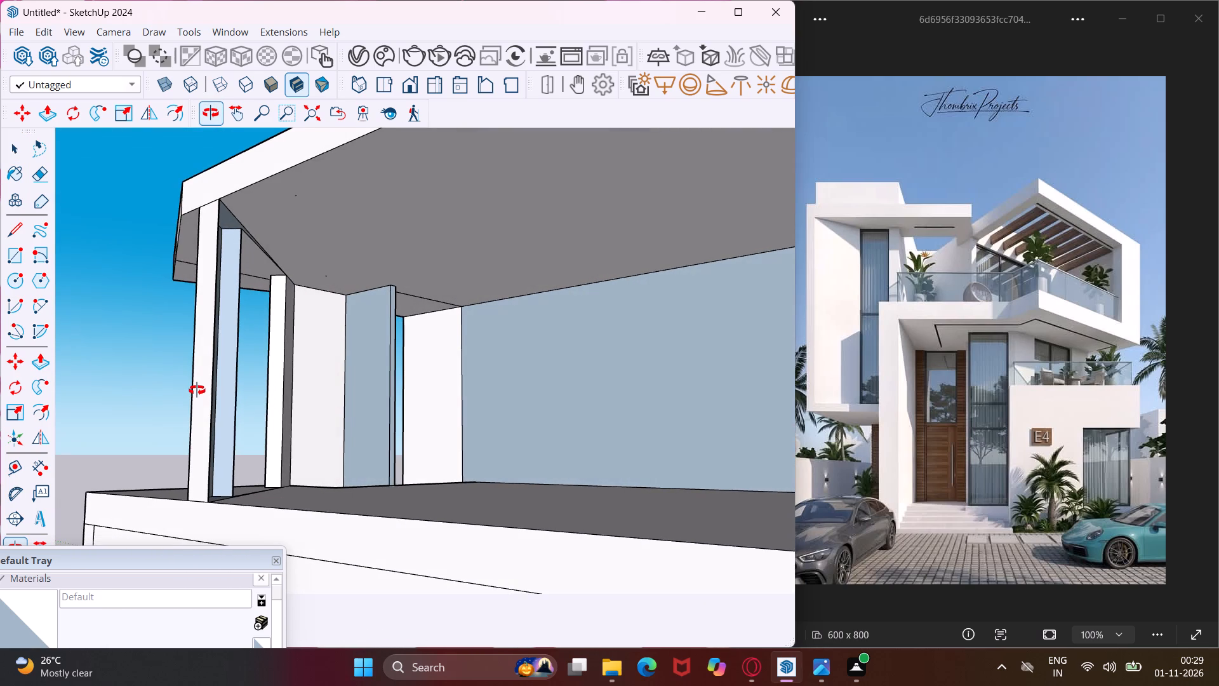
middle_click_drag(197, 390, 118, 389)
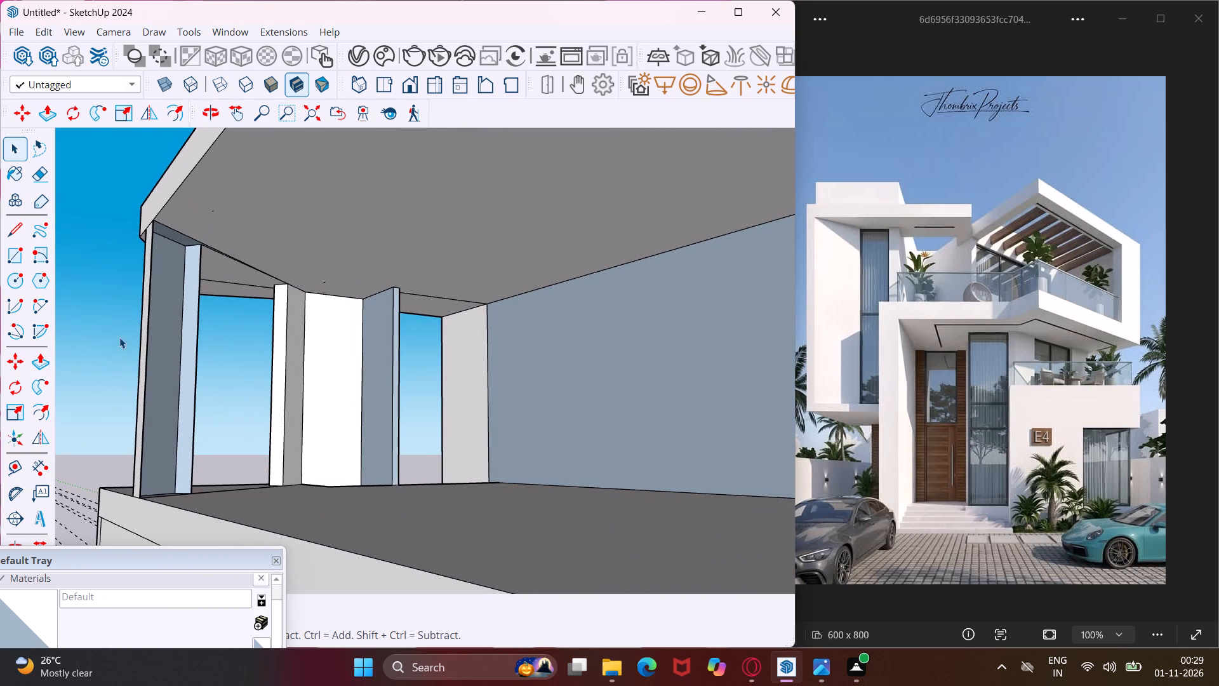
Draw a vertical rectangle between the top and bottom corners of the open post on the angled wall's inner side.
scroll(149, 220, "up", 8)
scroll(149, 220, "down", 2)
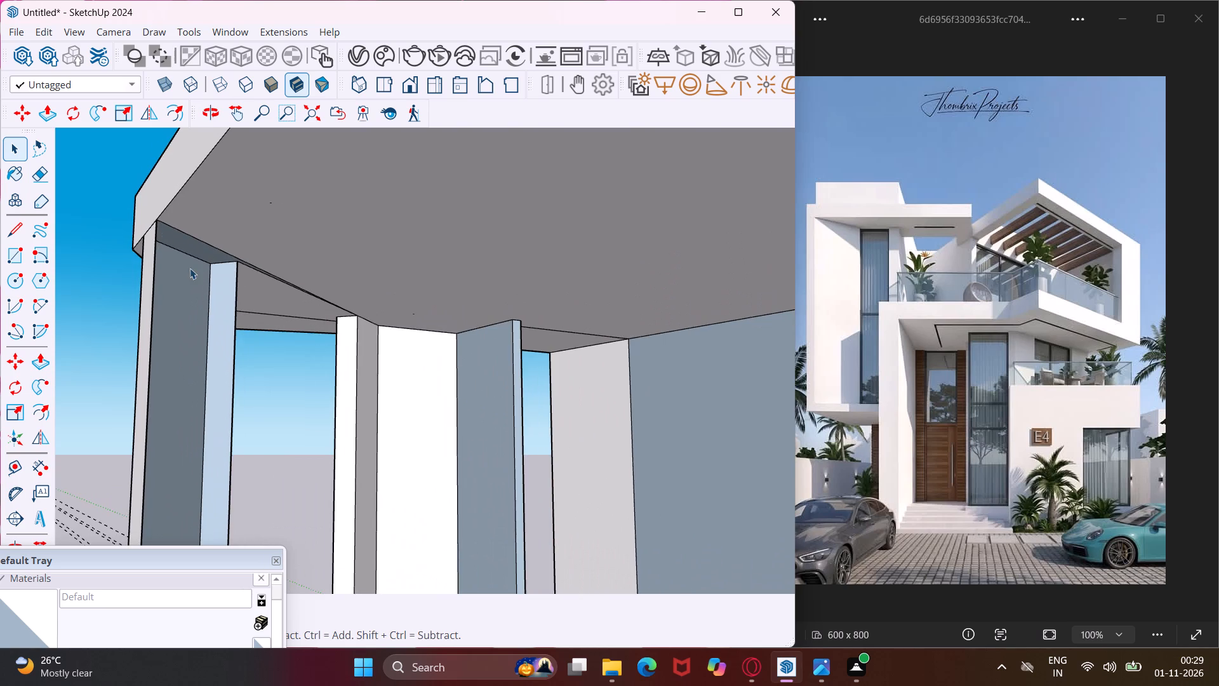
middle_click_drag(190, 268, 105, 229)
scroll(114, 208, "down", 5)
middle_click_drag(114, 208, 404, 388)
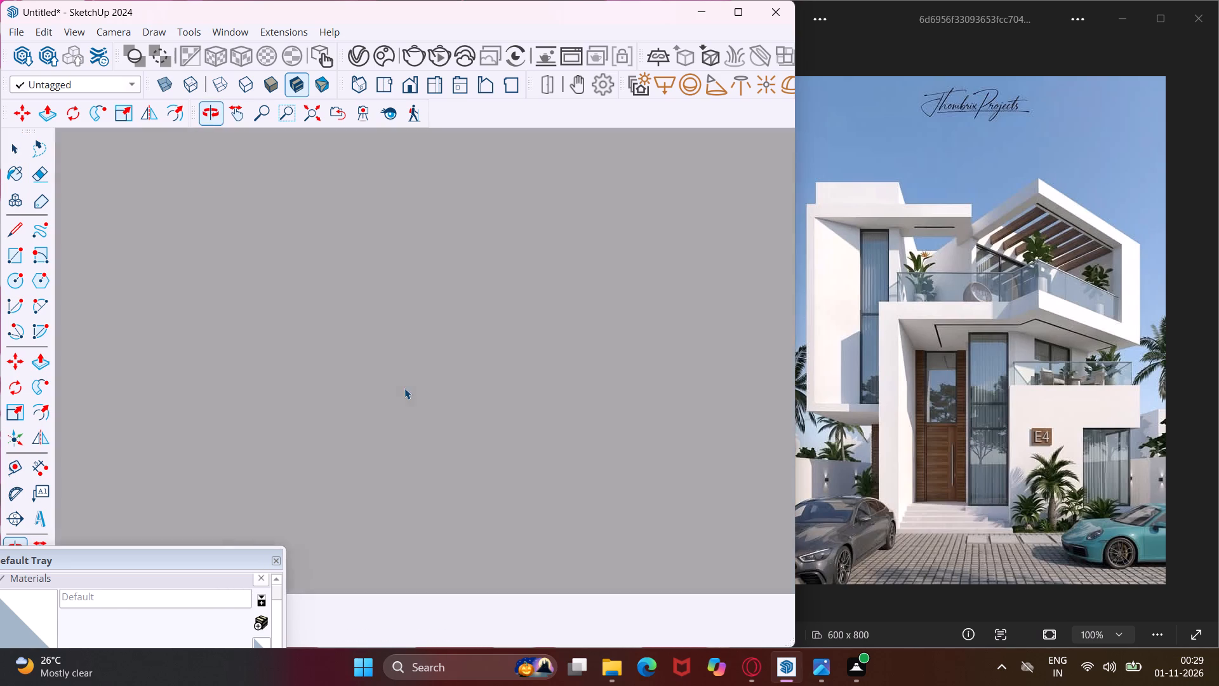
scroll(408, 353, "down", 20)
scroll(420, 309, "down", 7)
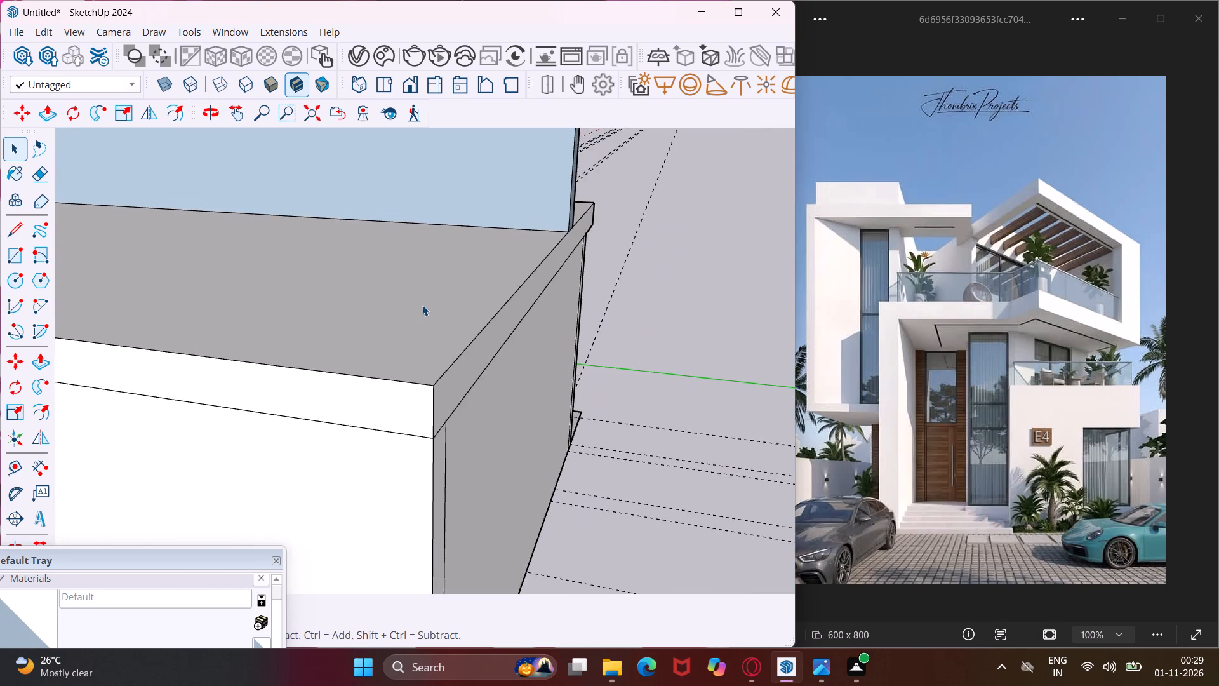
scroll(422, 305, "down", 20)
middle_click_drag(343, 273, 241, 283)
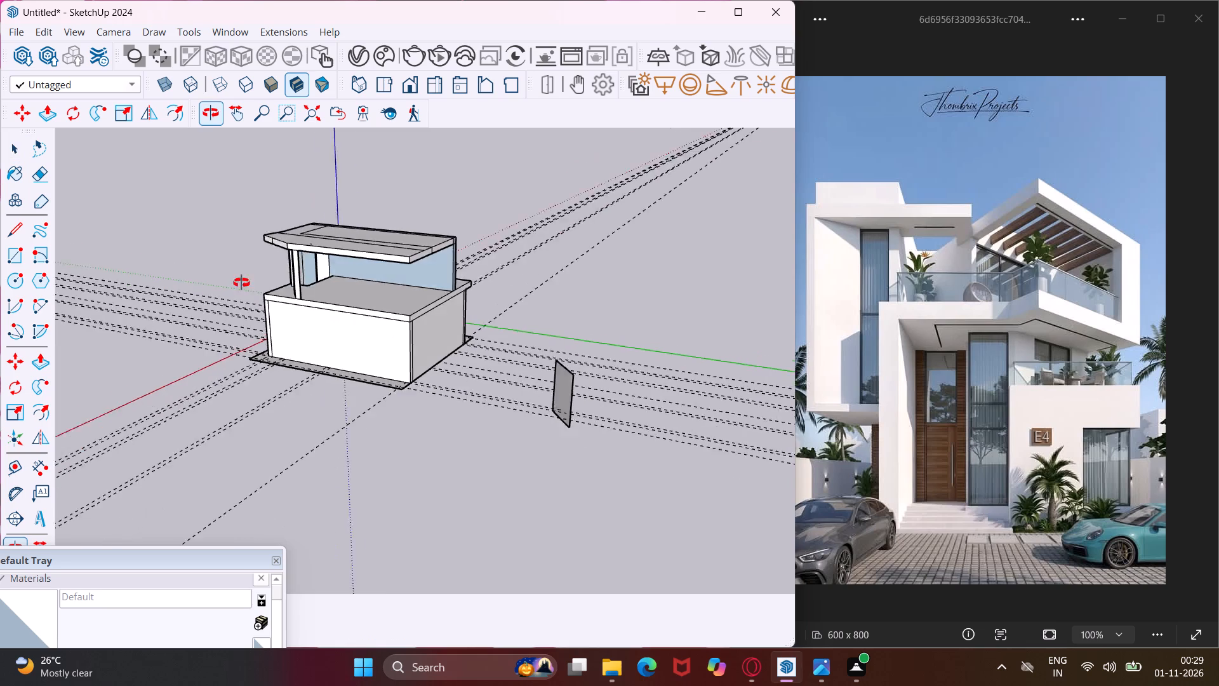
middle_click_drag(241, 283, 27, 277)
scroll(312, 232, "up", 7)
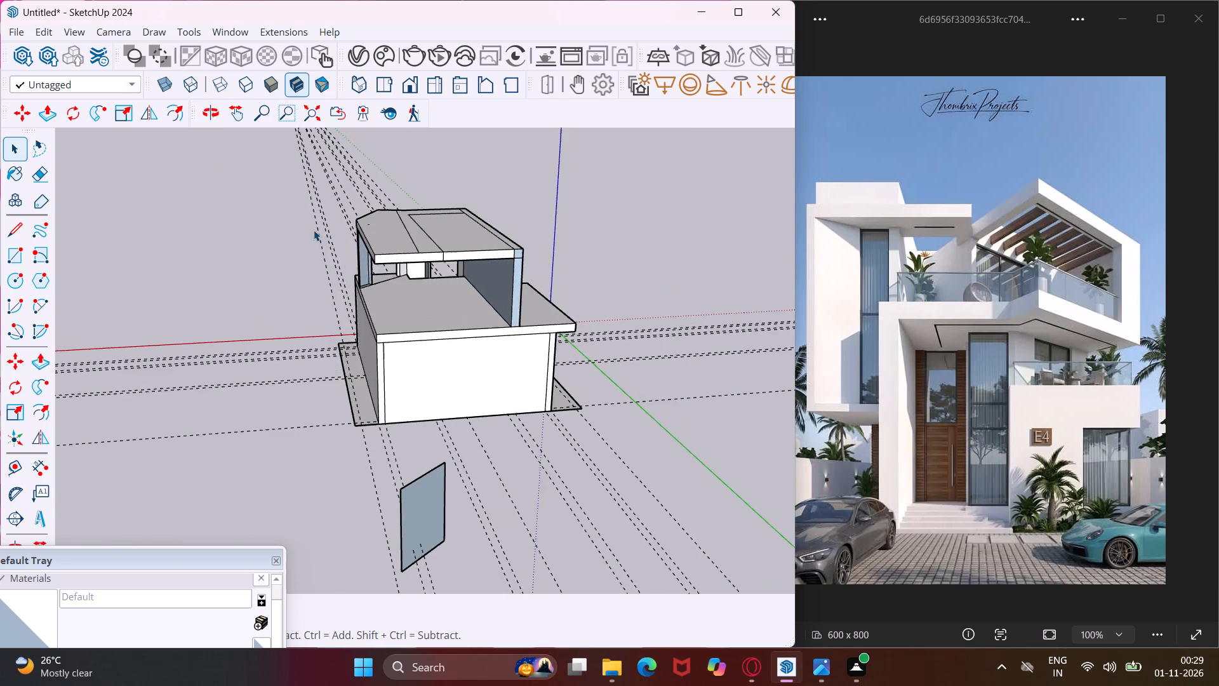
scroll(314, 230, "up", 9)
middle_click_drag(419, 330, 320, 264)
scroll(320, 264, "up", 1)
left_click(15, 254)
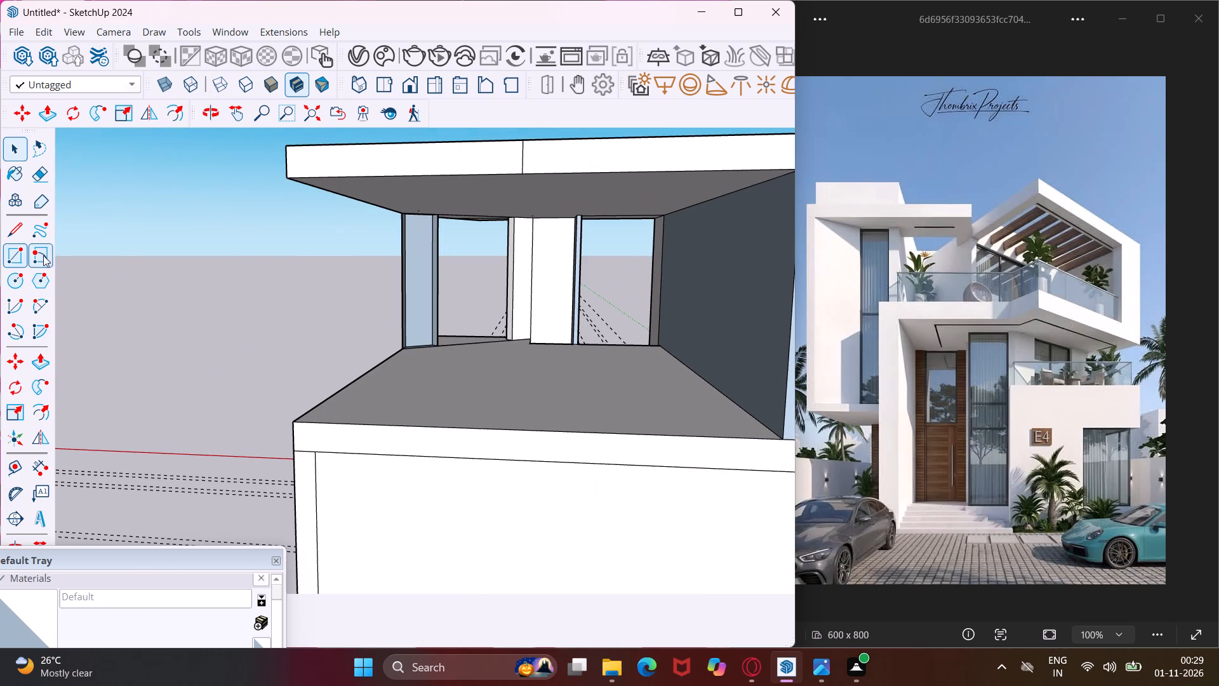
scroll(426, 246, "up", 6)
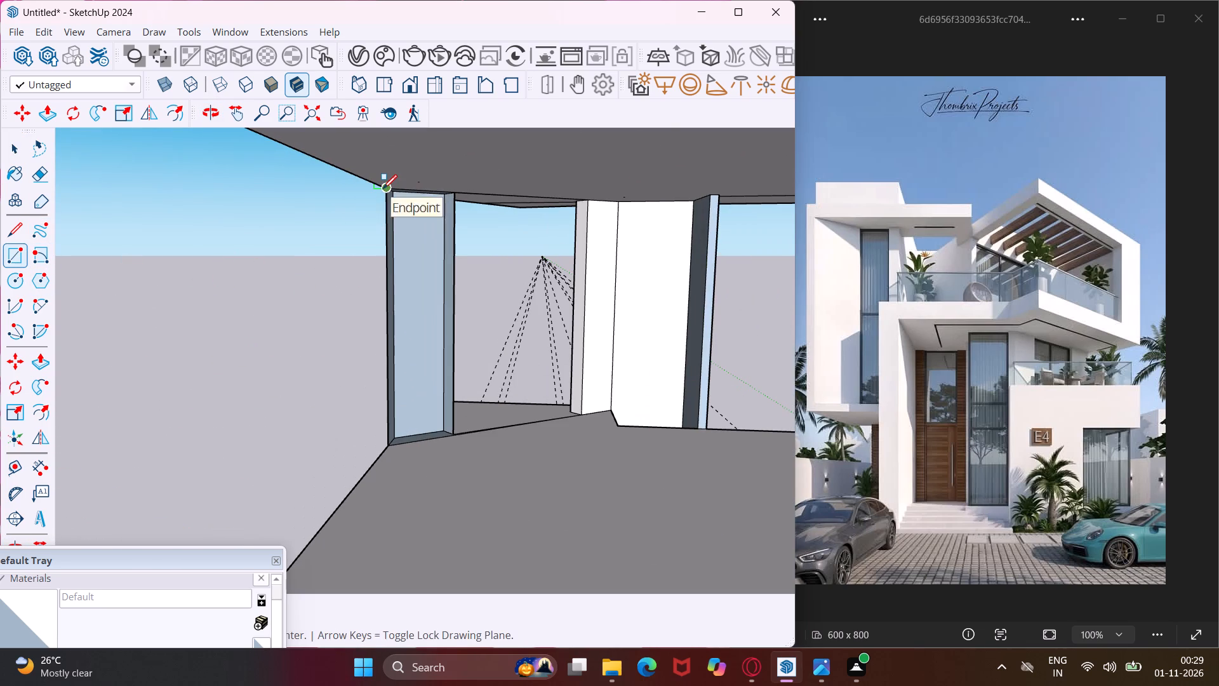
left_click(383, 189)
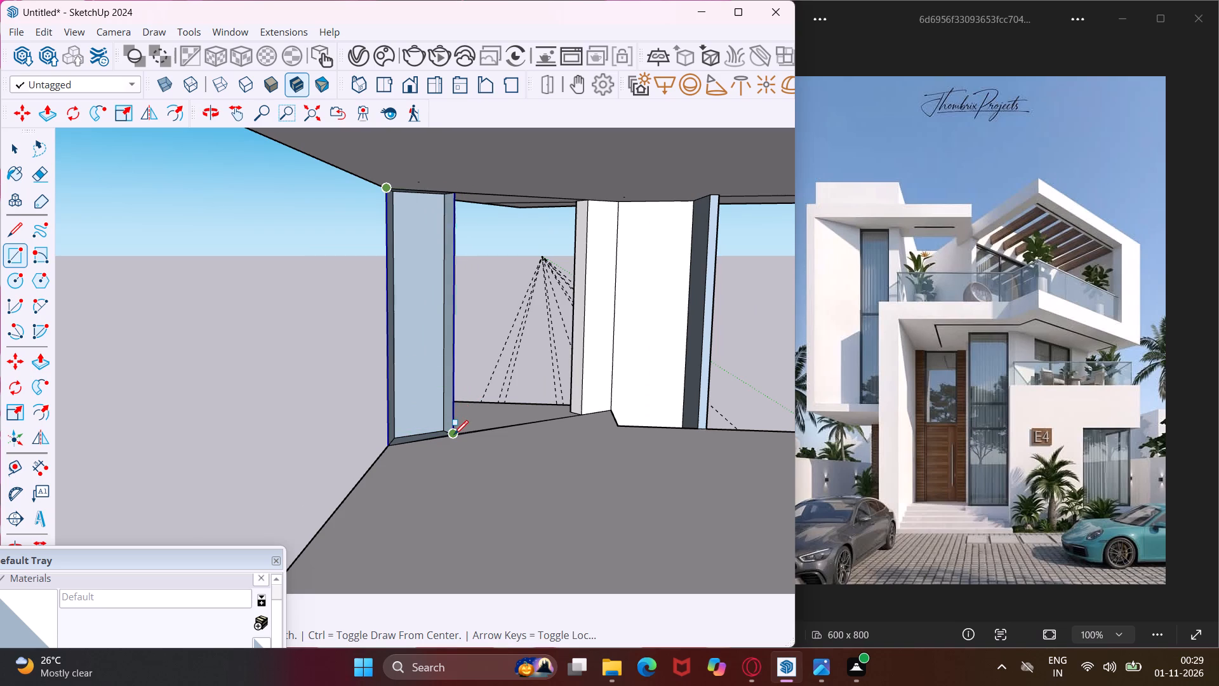
left_click(453, 435)
Delete the faces filling the full-height opening between the two posts of the angled wall.
middle_click_drag(444, 394, 512, 403)
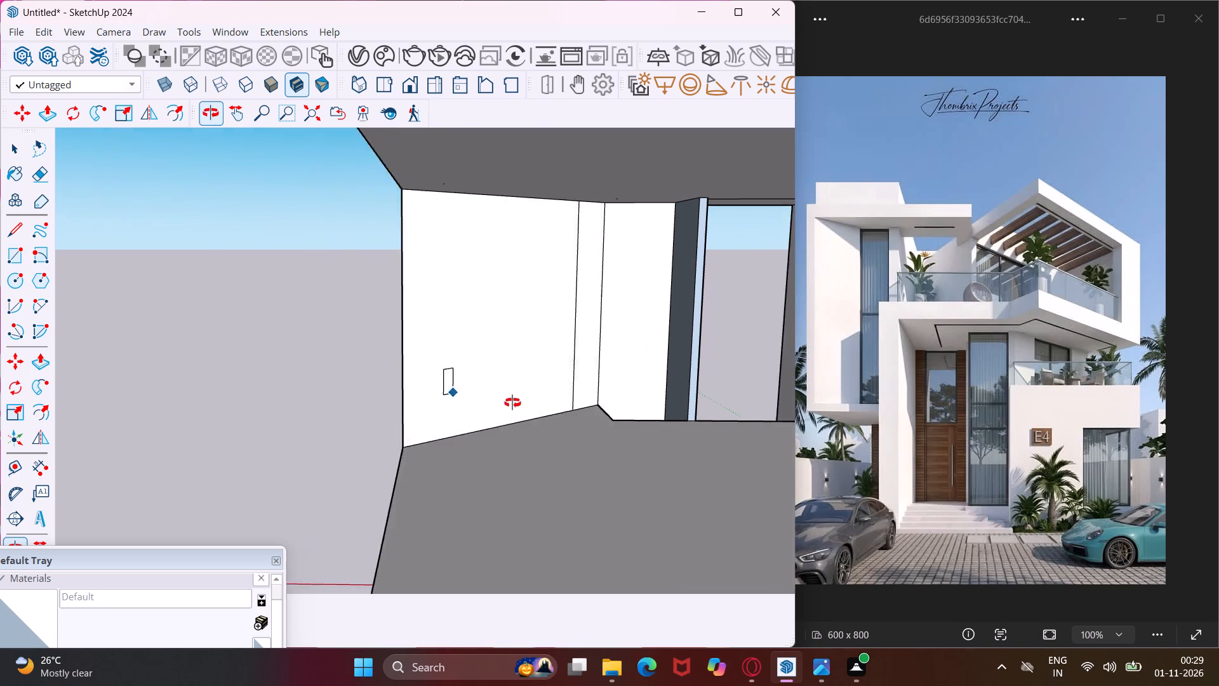
middle_click_drag(512, 403, 954, 424)
key("Escape")
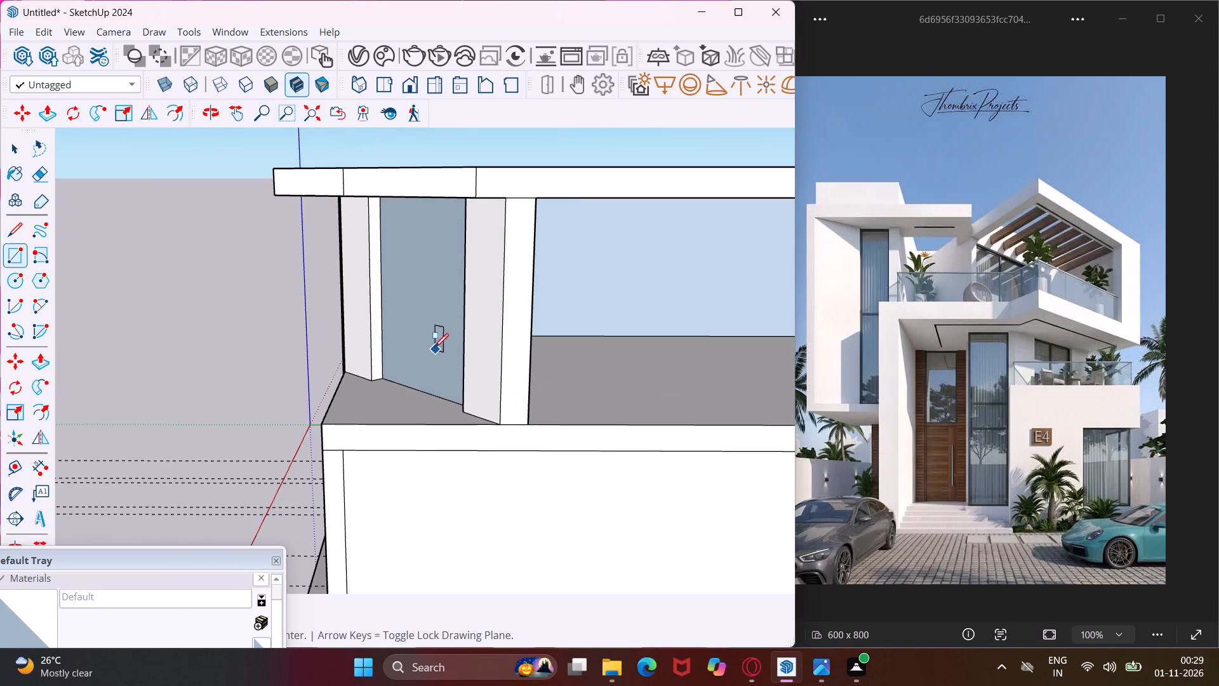
key("space")
left_click(430, 335)
key("Delete")
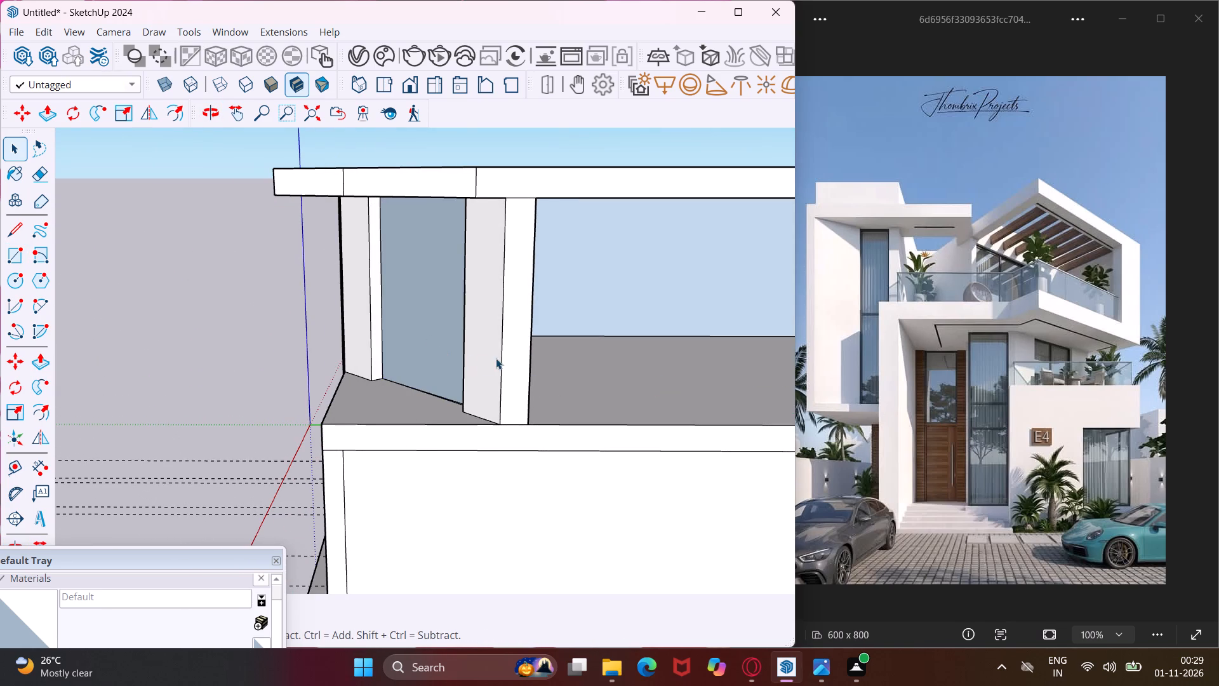
left_click(432, 353)
key("Delete")
Pull the recessed bluish face visible through the angled wall's opening slightly forward toward the opening.
middle_click_drag(465, 361, 431, 366)
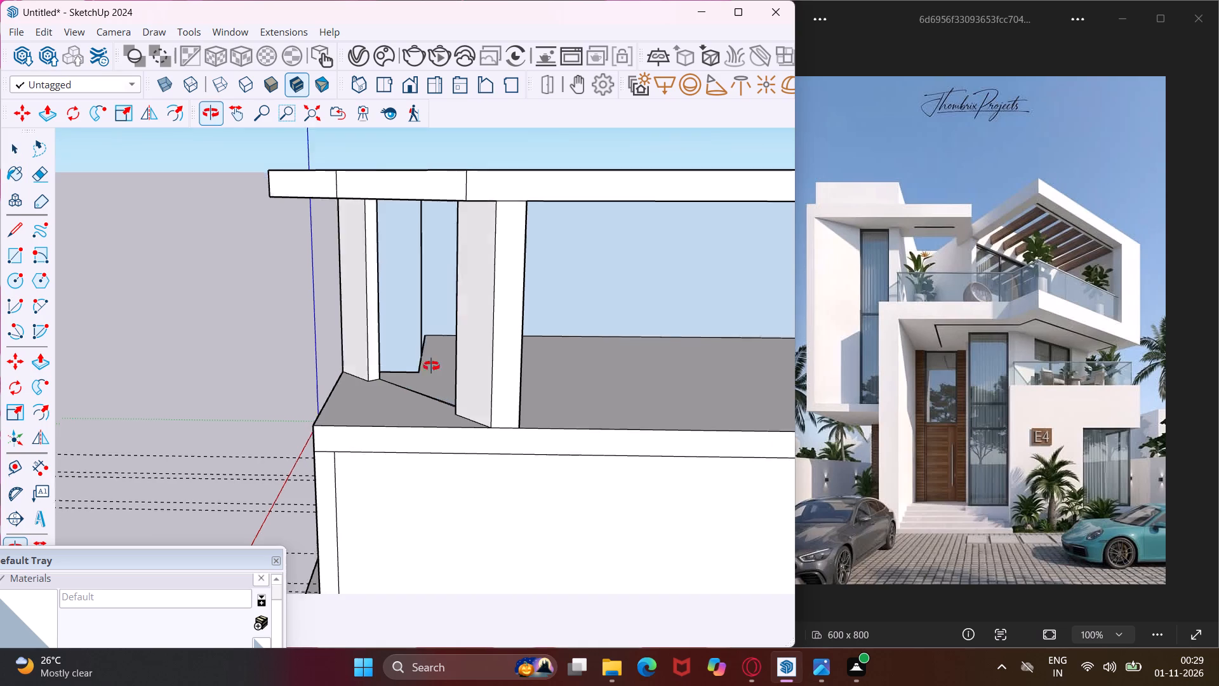
middle_click_drag(431, 366, 429, 389)
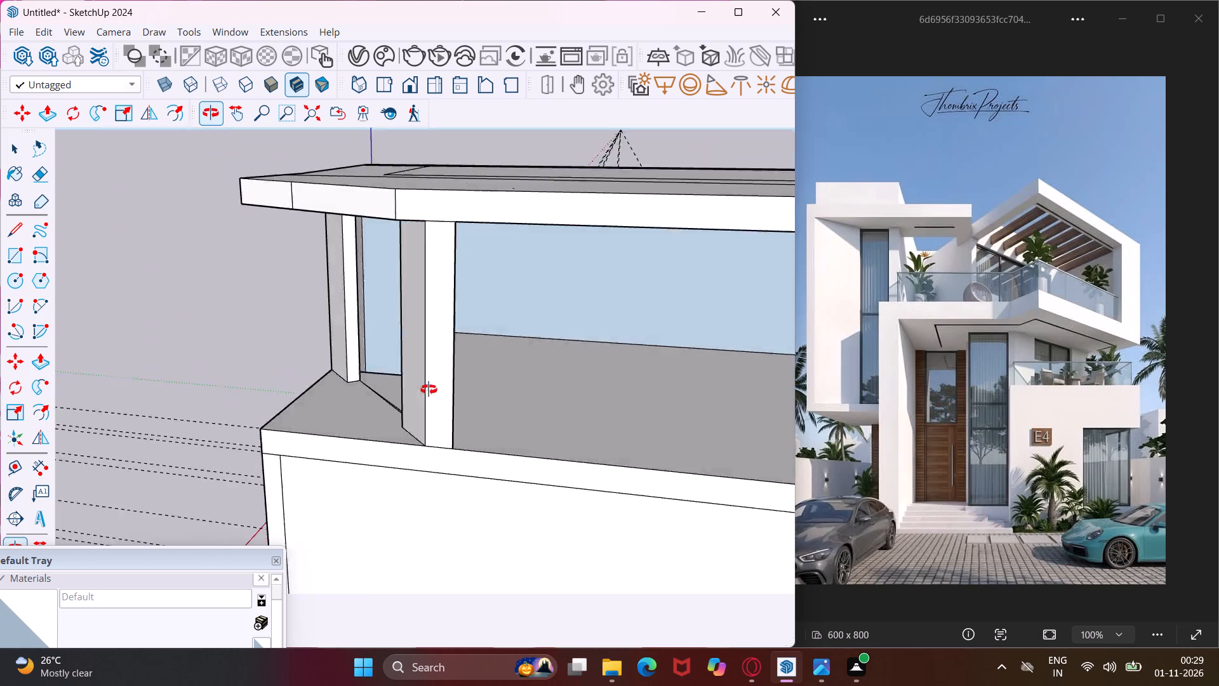
middle_click_drag(429, 389, 476, 393)
scroll(406, 359, "up", 12)
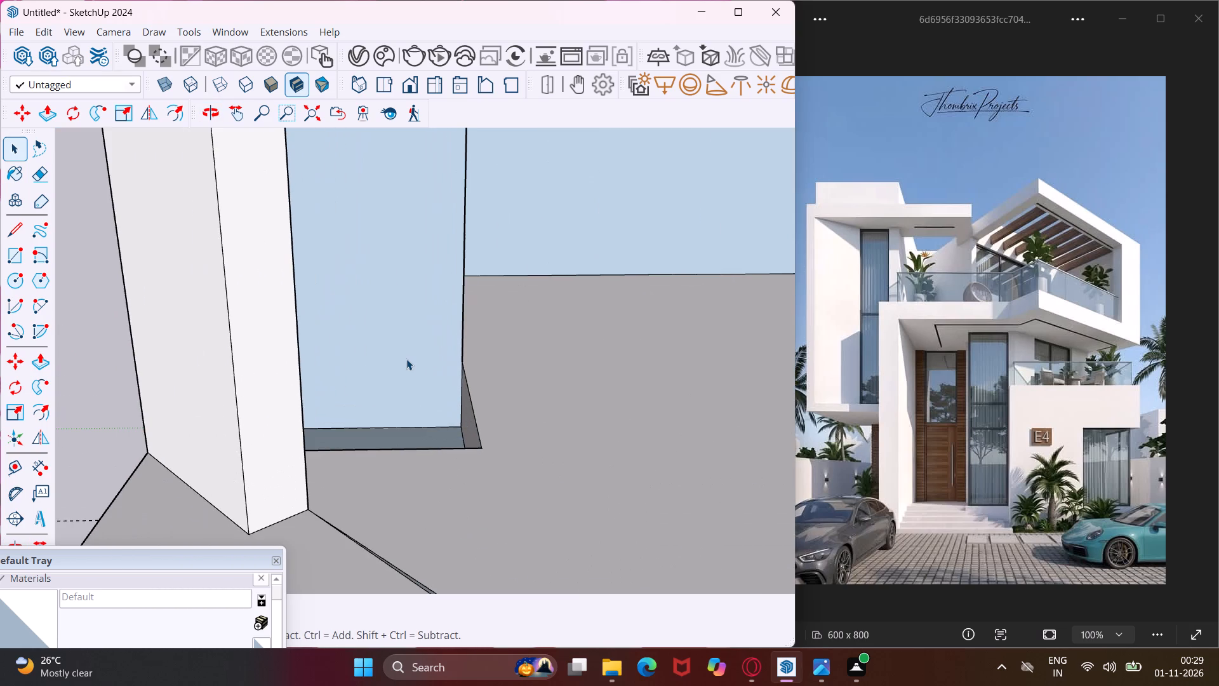
middle_click_drag(406, 359, 343, 372)
middle_click_drag(343, 372, 591, 400)
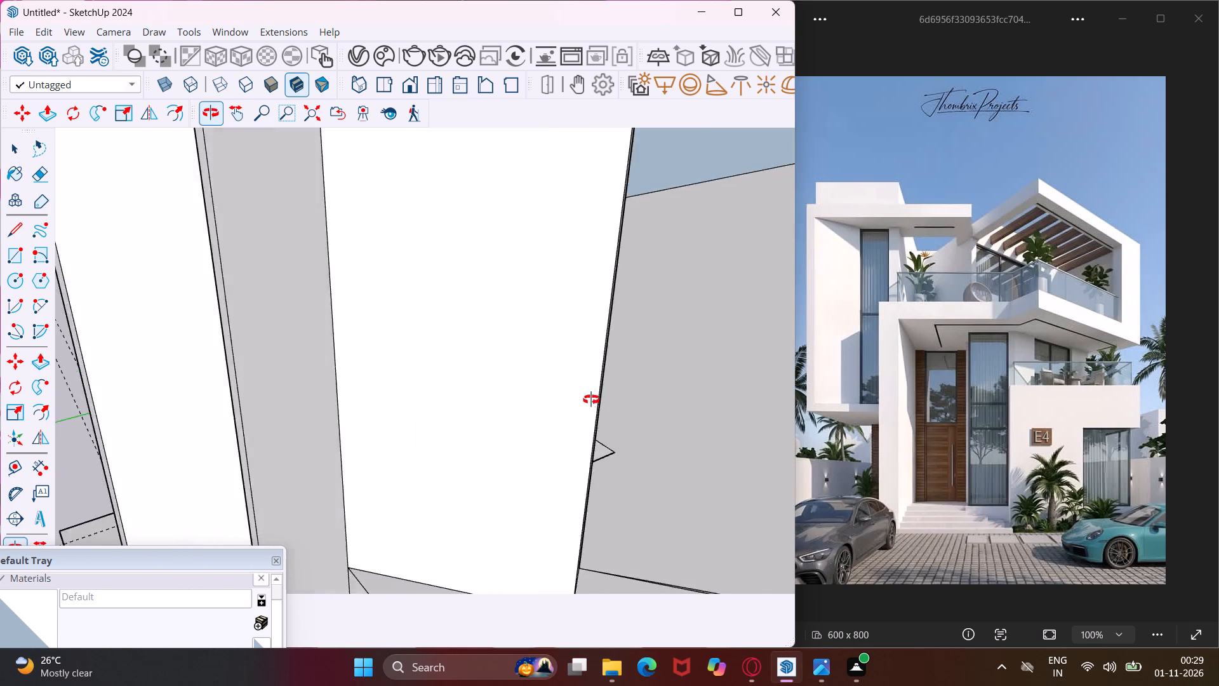
middle_click_drag(591, 400, 800, 360)
scroll(526, 355, "down", 4)
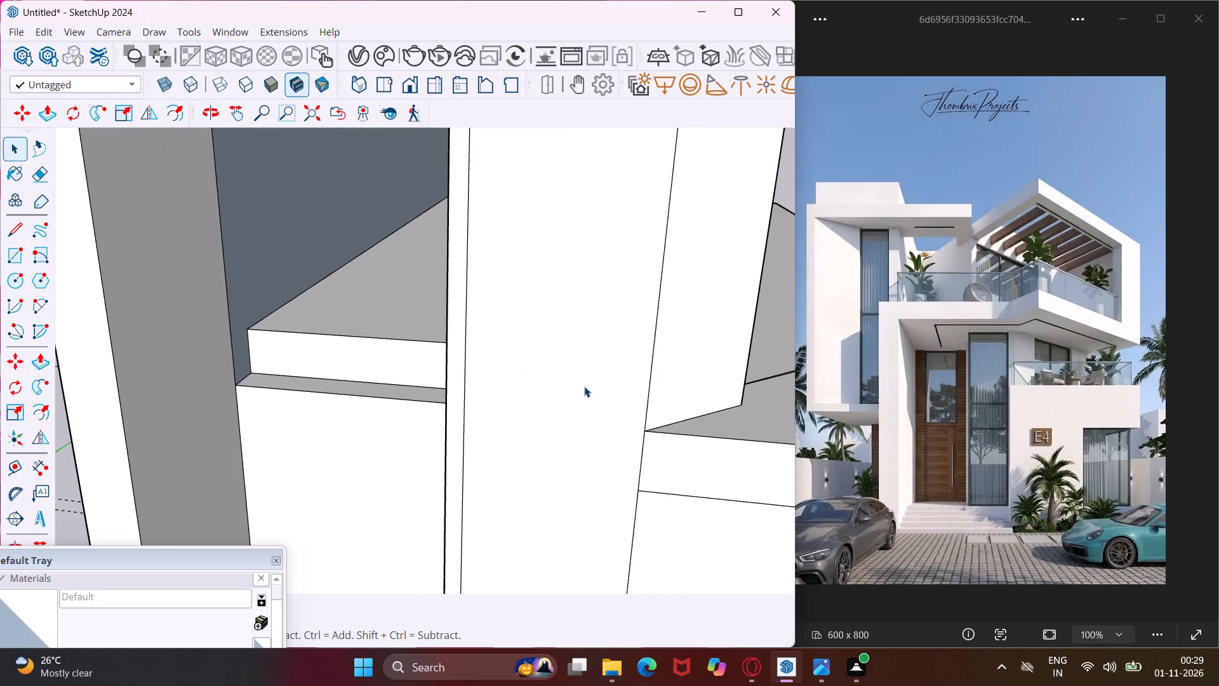
middle_click_drag(583, 386, 216, 386)
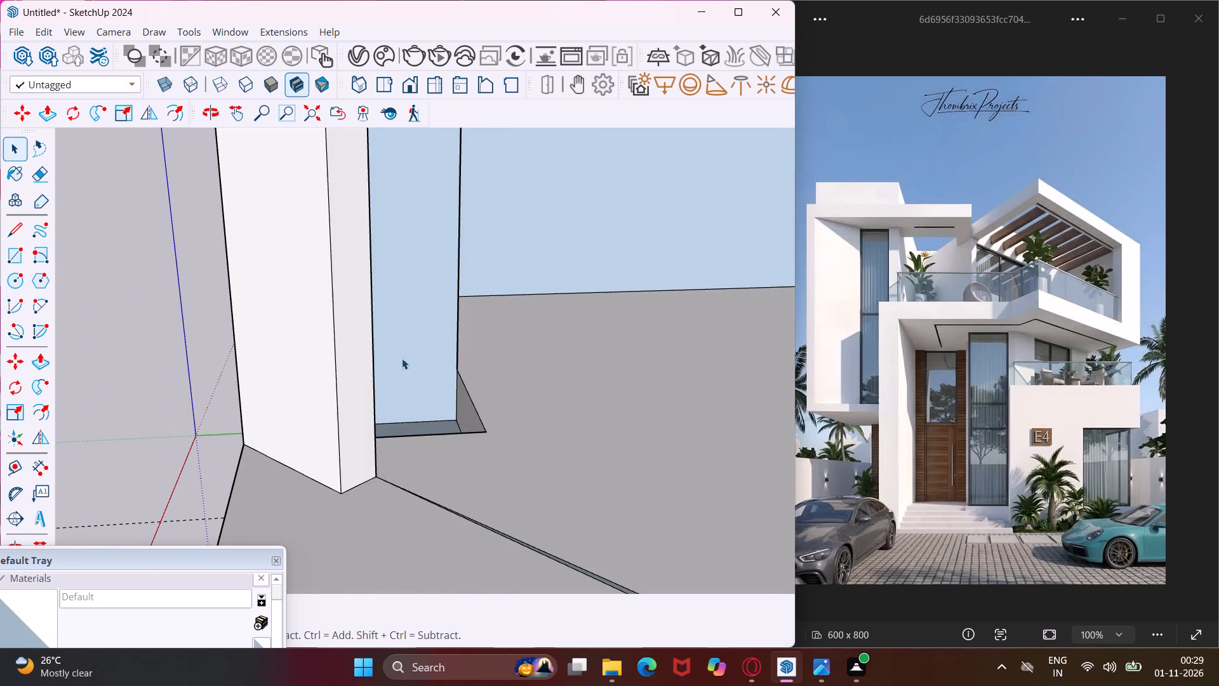
left_click(414, 351)
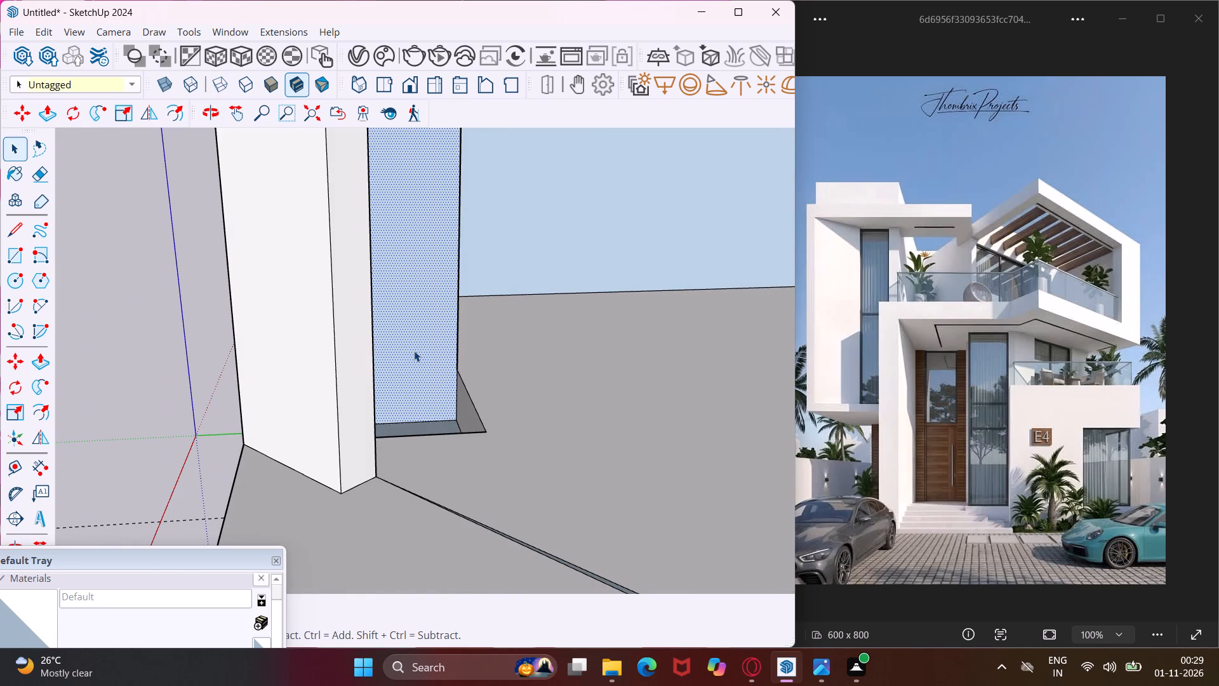
key("p")
left_click(414, 351)
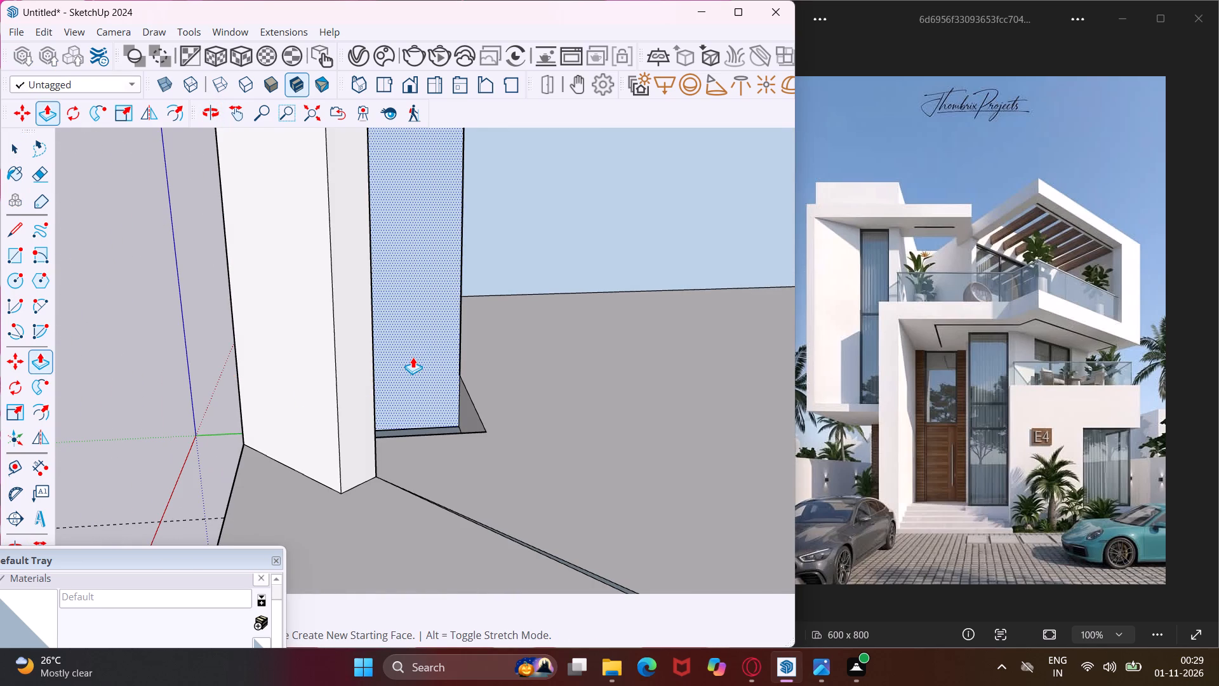
left_click(413, 357)
Push/pull the inner side-wall face behind the tall entrance recess into line with the adjoining jamb.
middle_click_drag(413, 357, 478, 358)
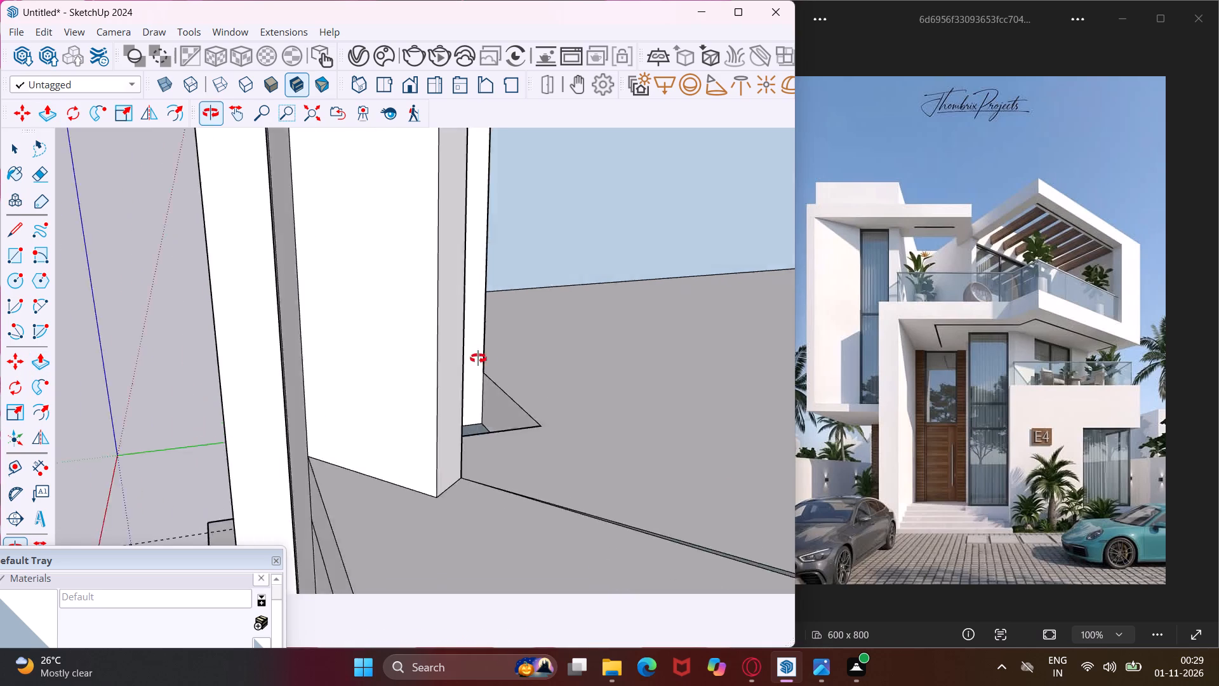
middle_click_drag(478, 358, 716, 362)
scroll(436, 365, "down", 5)
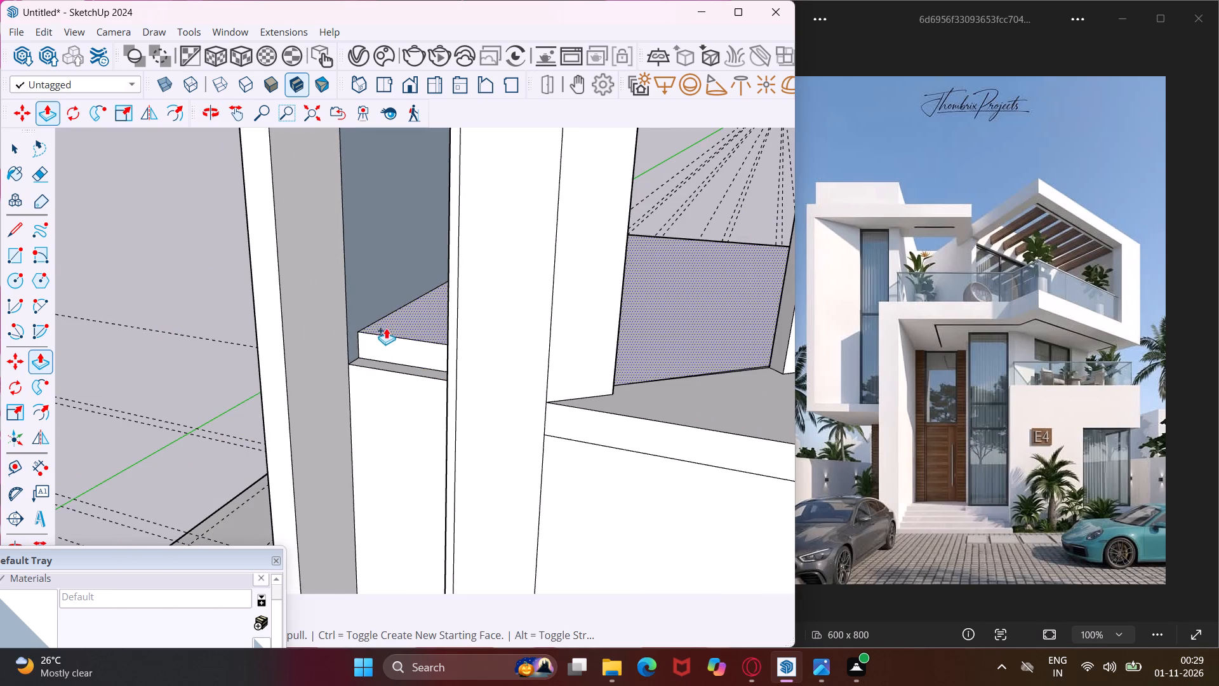
scroll(358, 290, "up", 3)
left_click(358, 290)
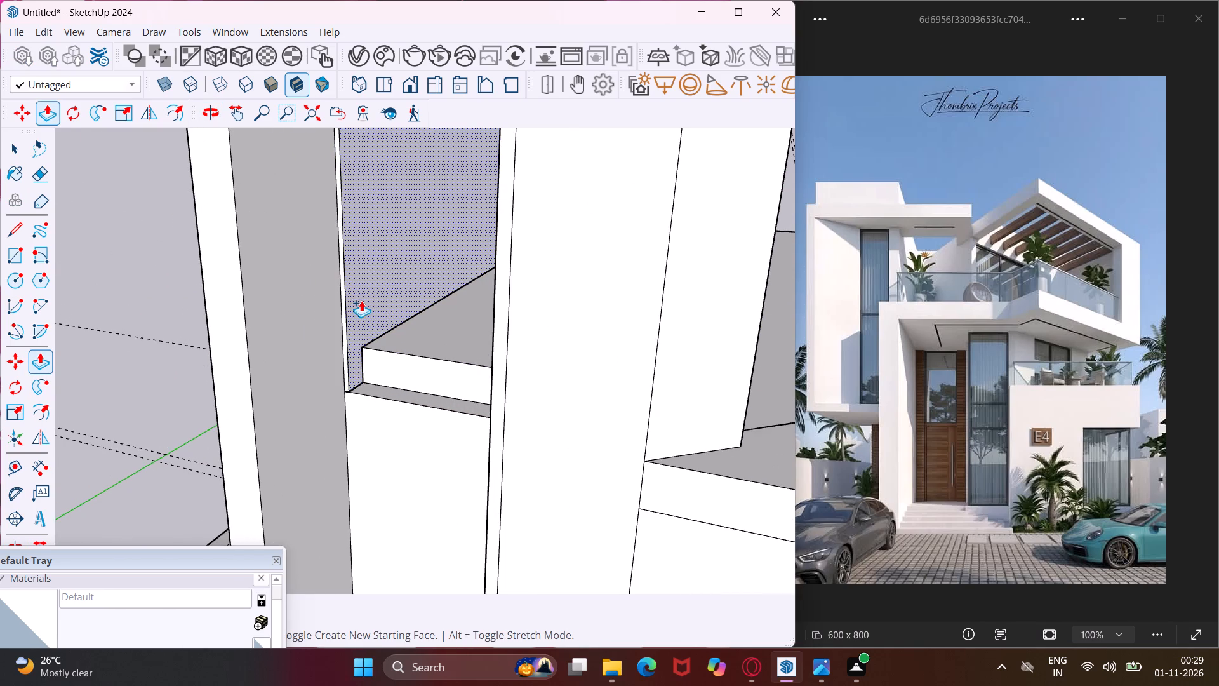
left_click(358, 300)
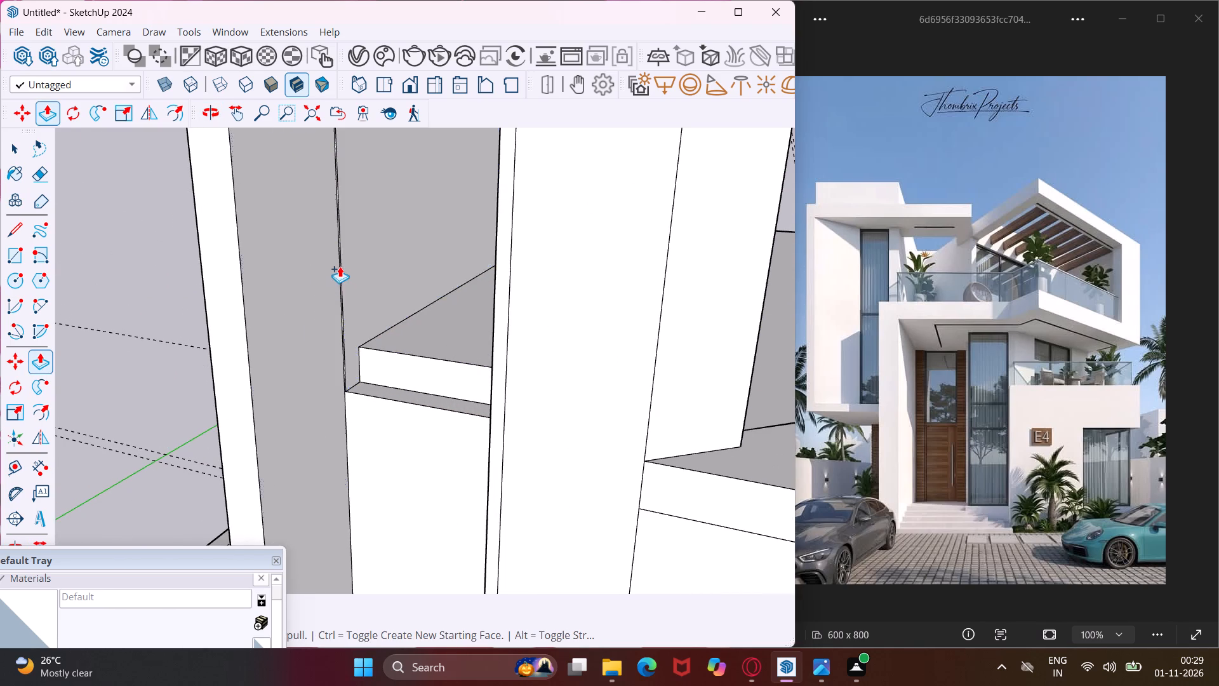
Pull the top strip of the lower wall in the tall entrance recess up to the underside of the roof slab.
scroll(340, 266, "down", 6)
scroll(371, 331, "up", 6)
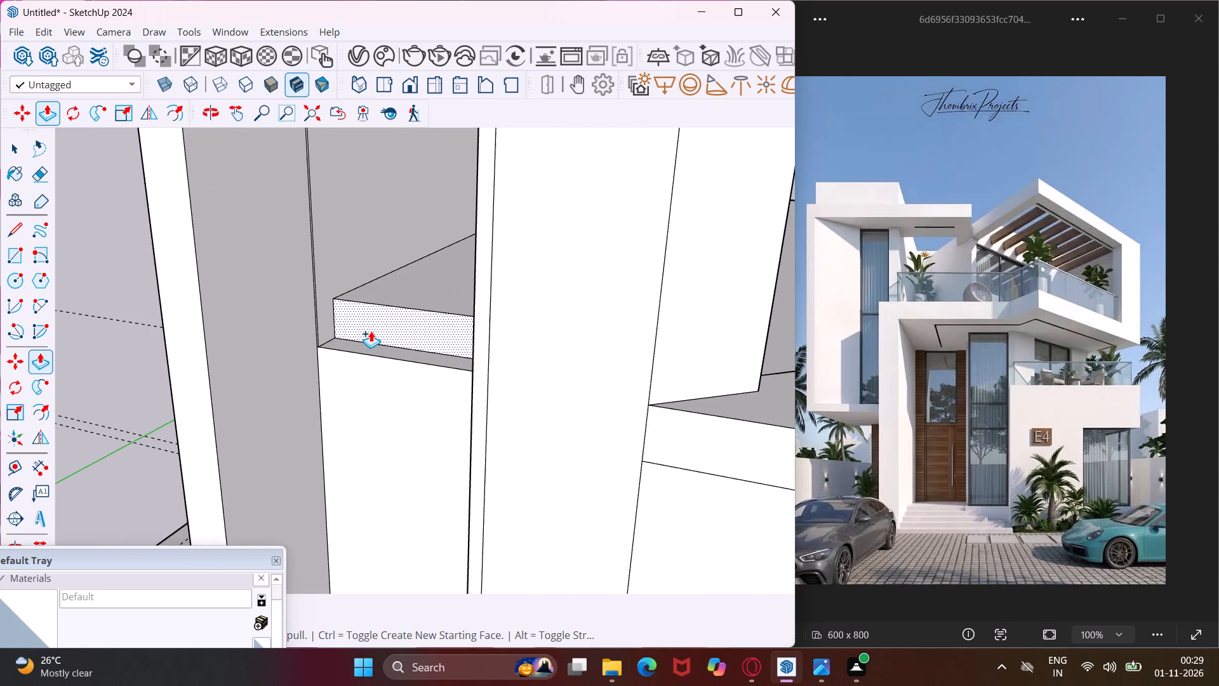
middle_click_drag(371, 331, 472, 359)
scroll(378, 335, "up", 1)
scroll(456, 364, "up", 5)
left_click(427, 368)
scroll(409, 319, "down", 4)
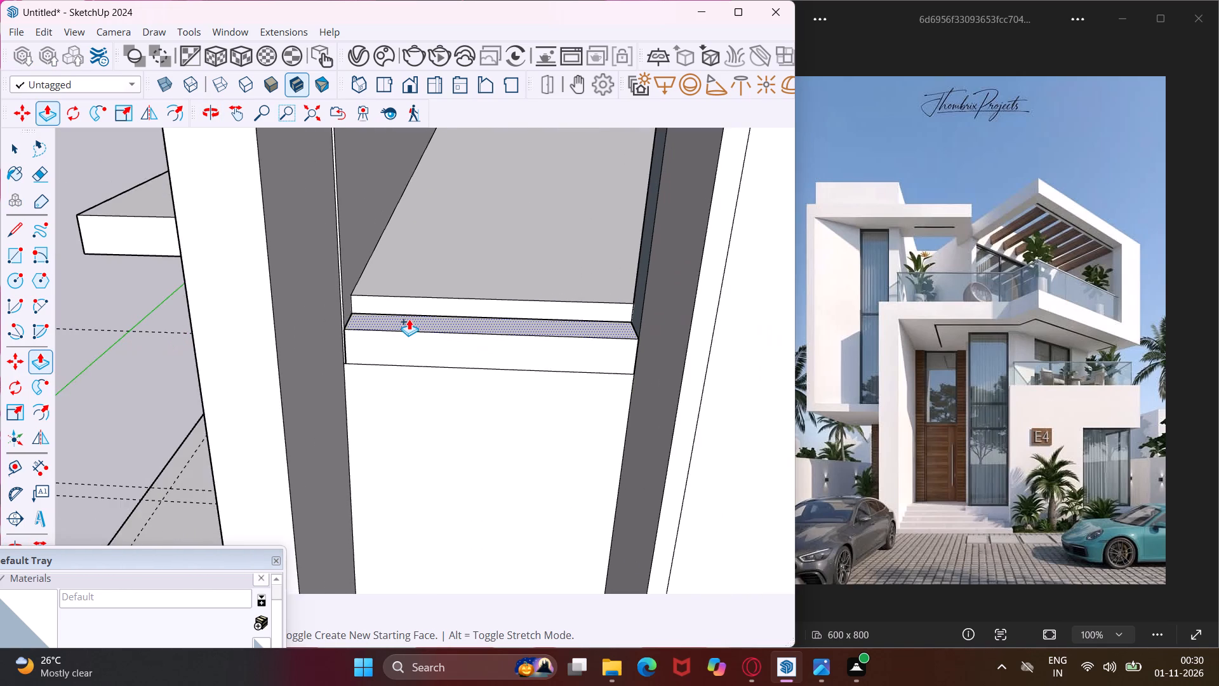
scroll(409, 319, "down", 14)
middle_click_drag(409, 319, 416, 177)
scroll(422, 169, "up", 2)
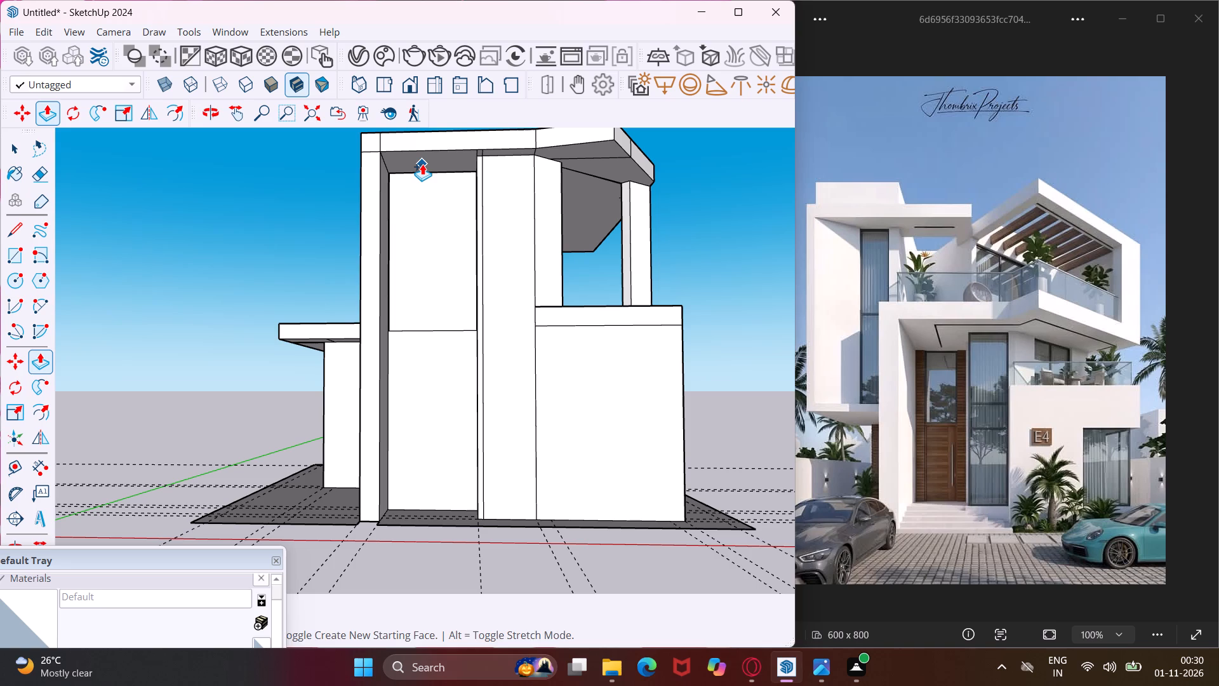
left_click(422, 164)
key("Escape")
key("space")
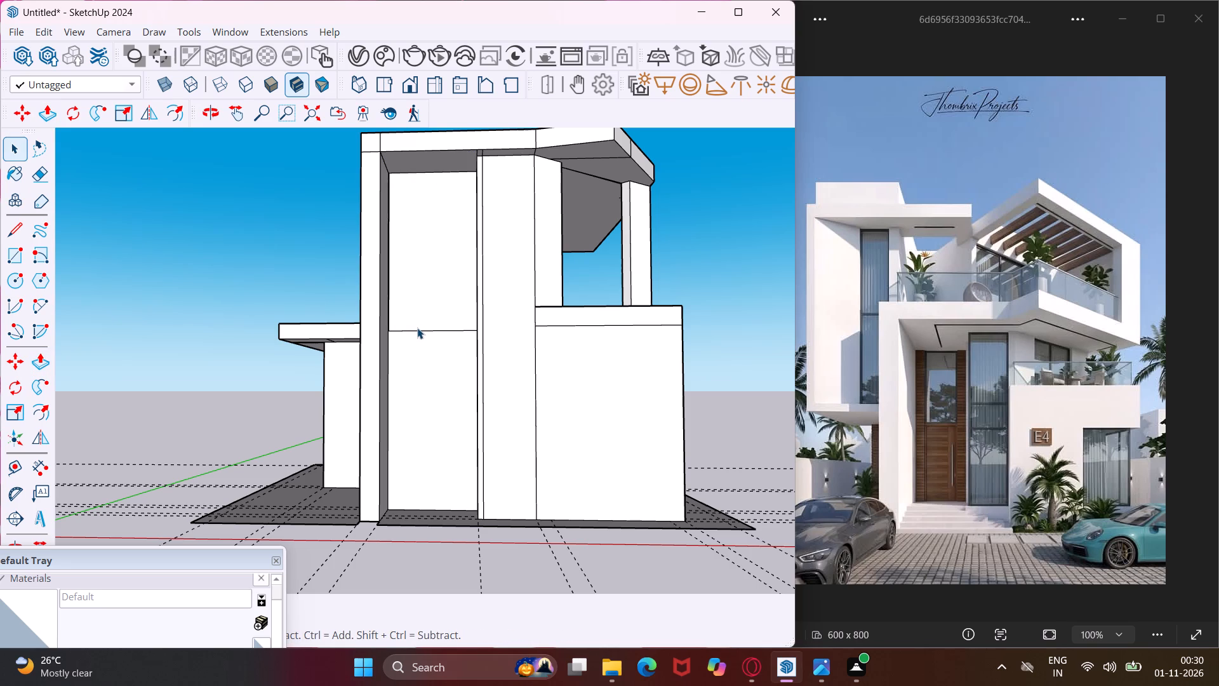
Erase the horizontal seam line across the tall wall panel in the entrance recess.
key("e")
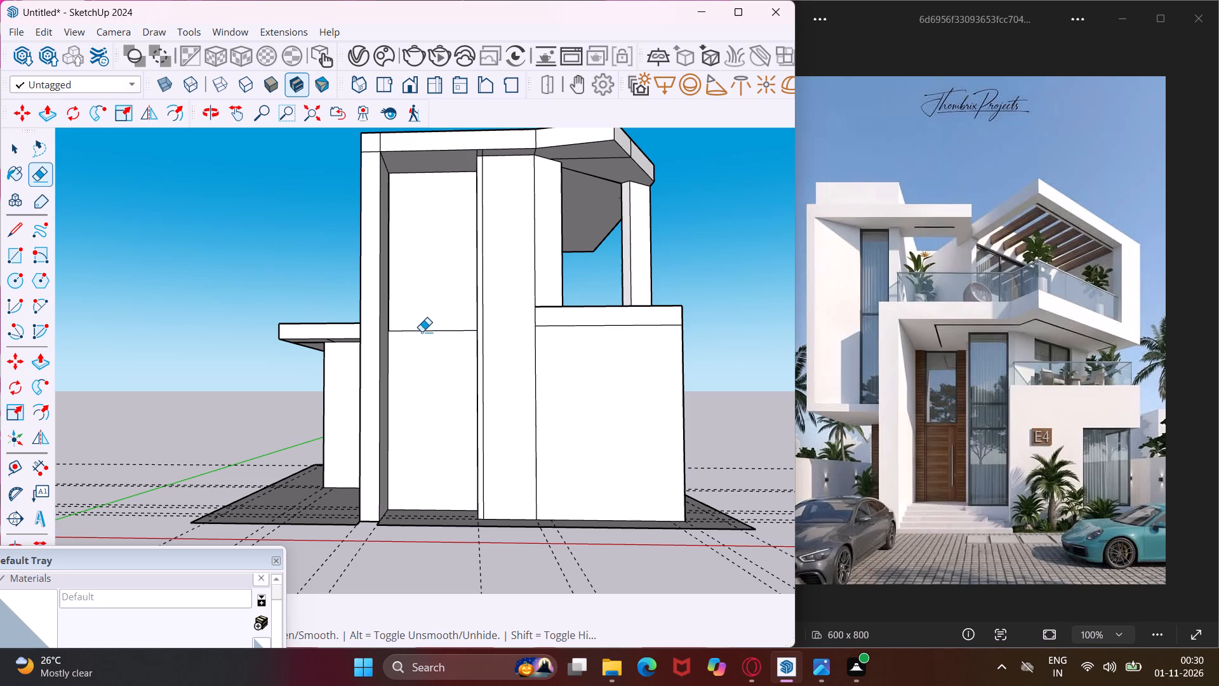
left_click(422, 332)
key("Escape")
key("space")
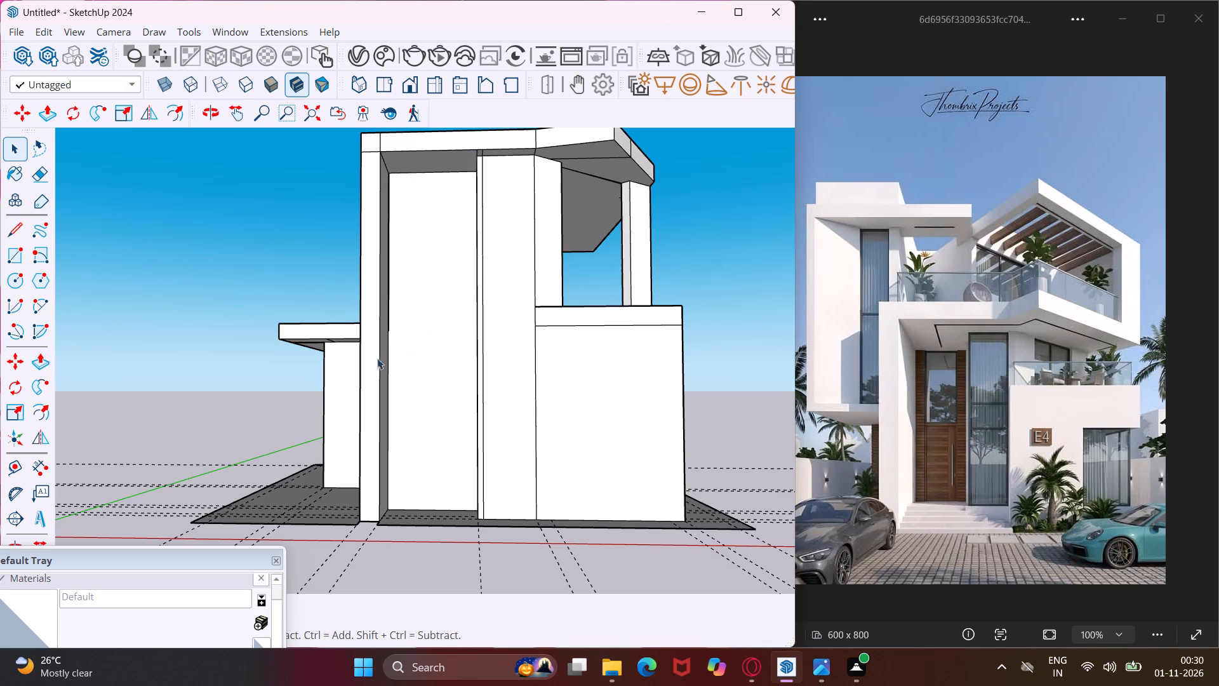
Examine the overall massing, including the angled upper opening and the lower side volume with its projecting slab.
scroll(352, 364, "down", 5)
middle_click_drag(500, 305, 502, 311)
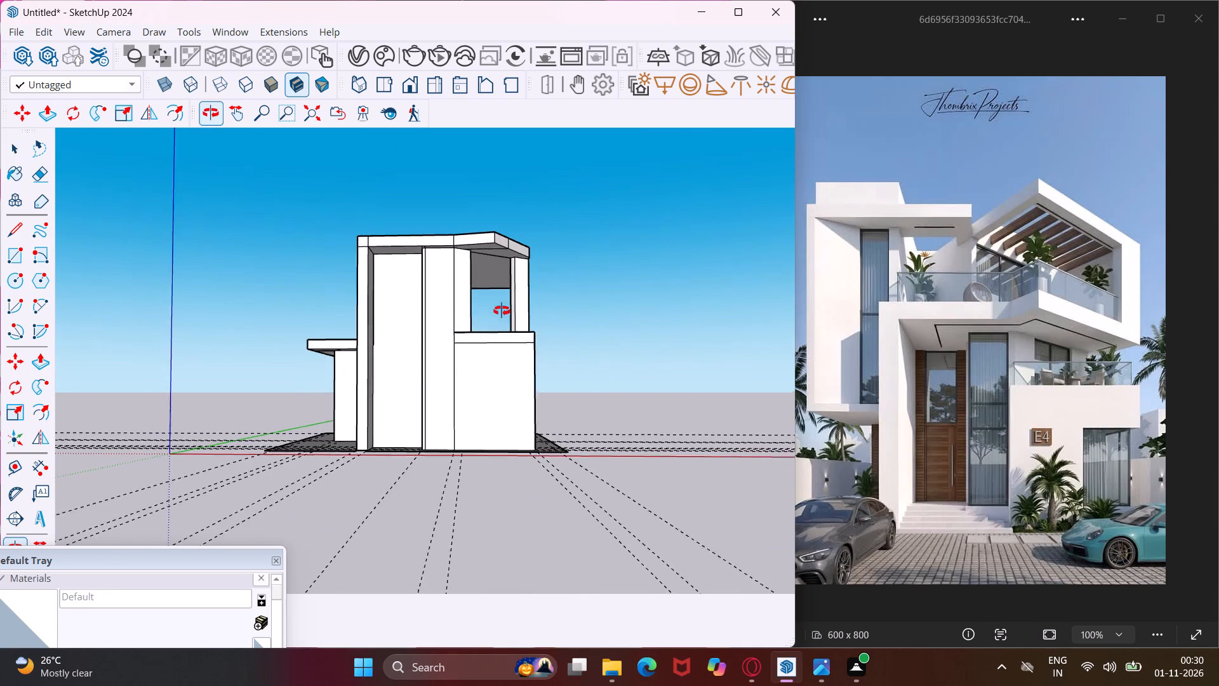
middle_click_drag(502, 311, 283, 453)
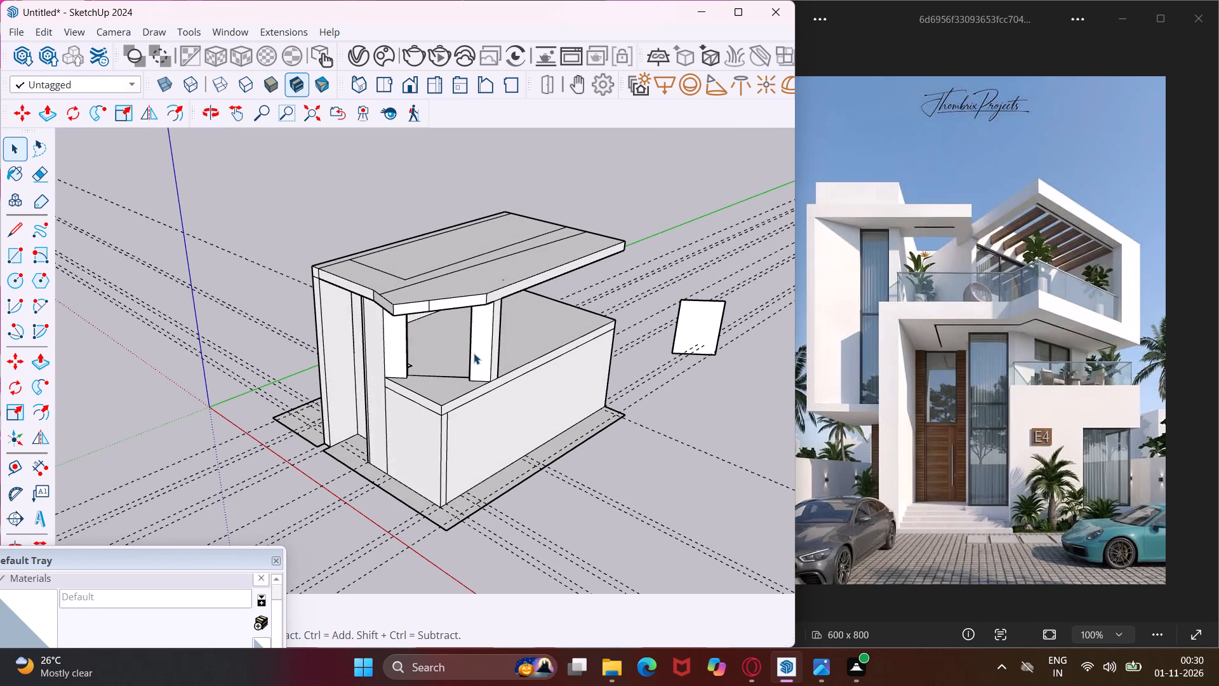
scroll(474, 353, "up", 3)
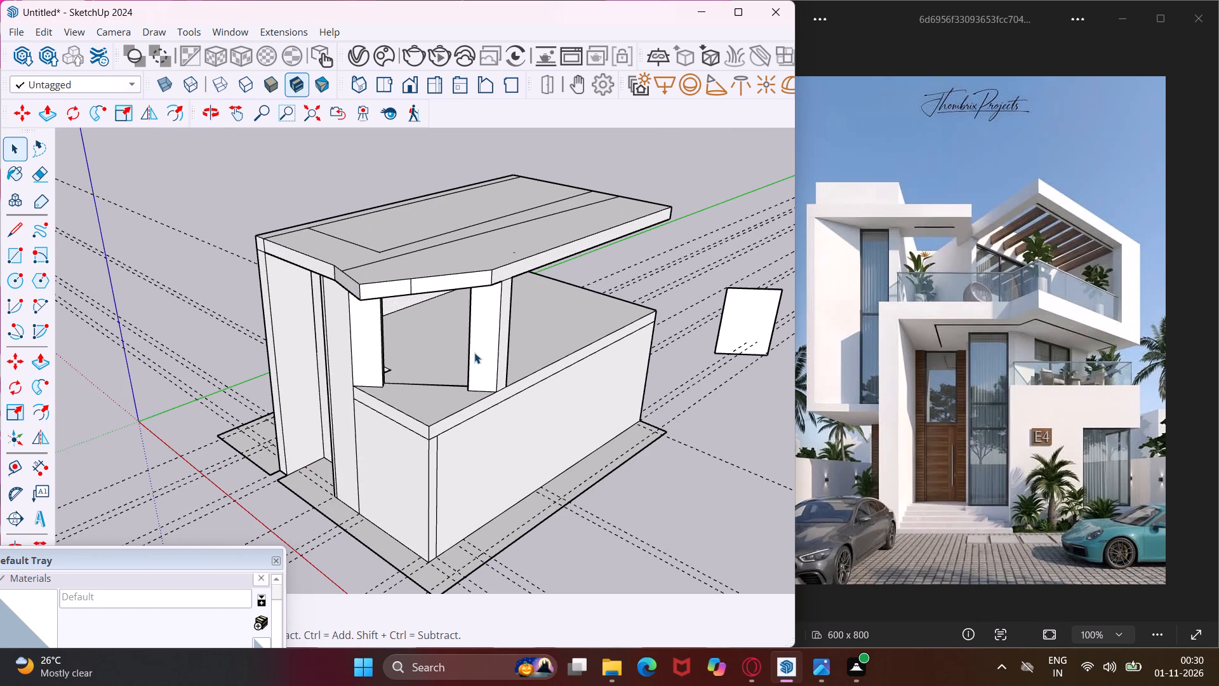
scroll(315, 271, "down", 3)
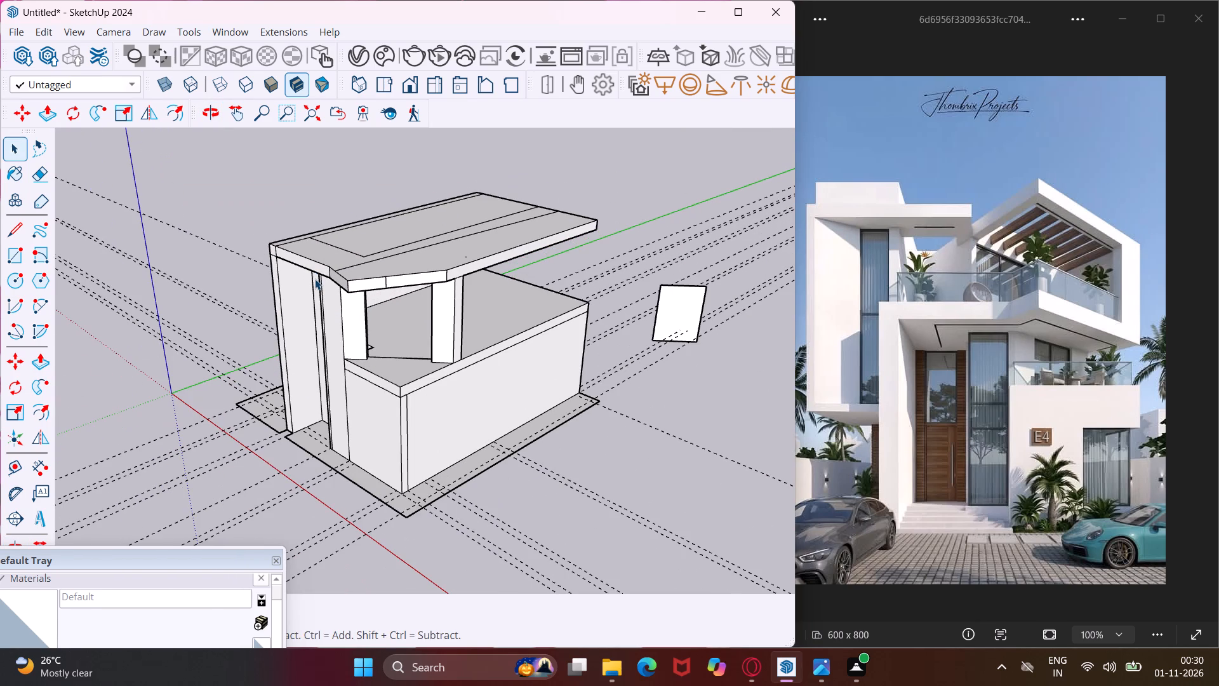
middle_click_drag(315, 279, 846, 319)
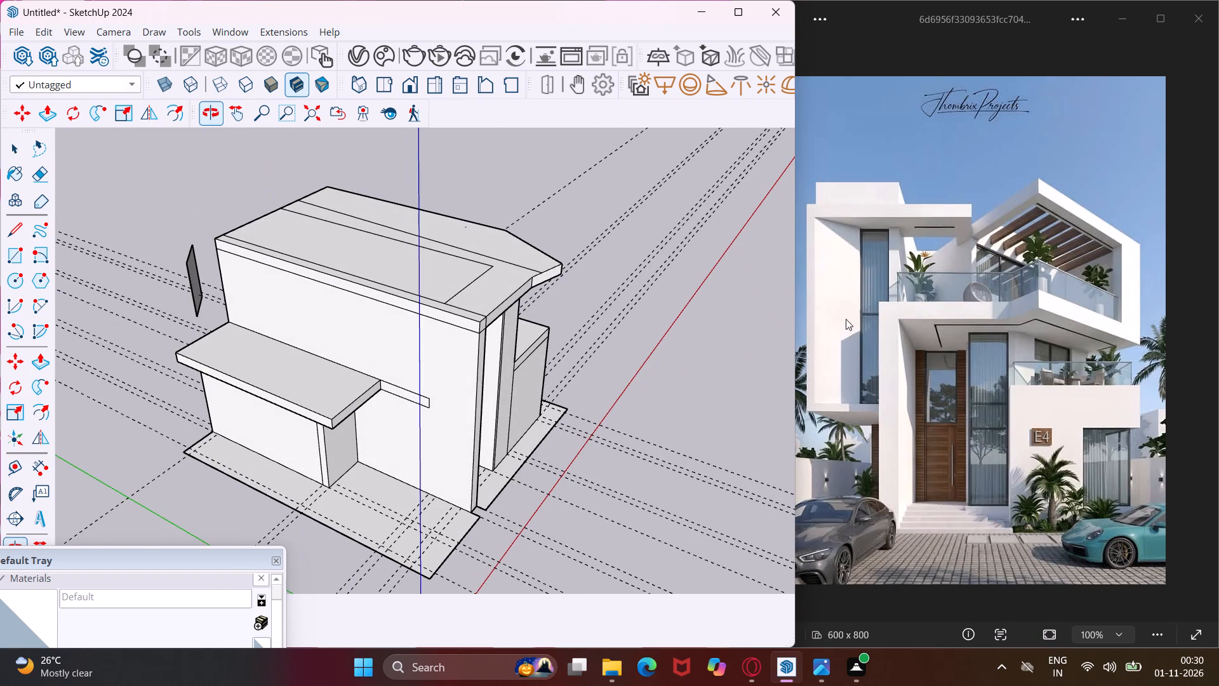
scroll(252, 450, "up", 3)
scroll(349, 420, "up", 3)
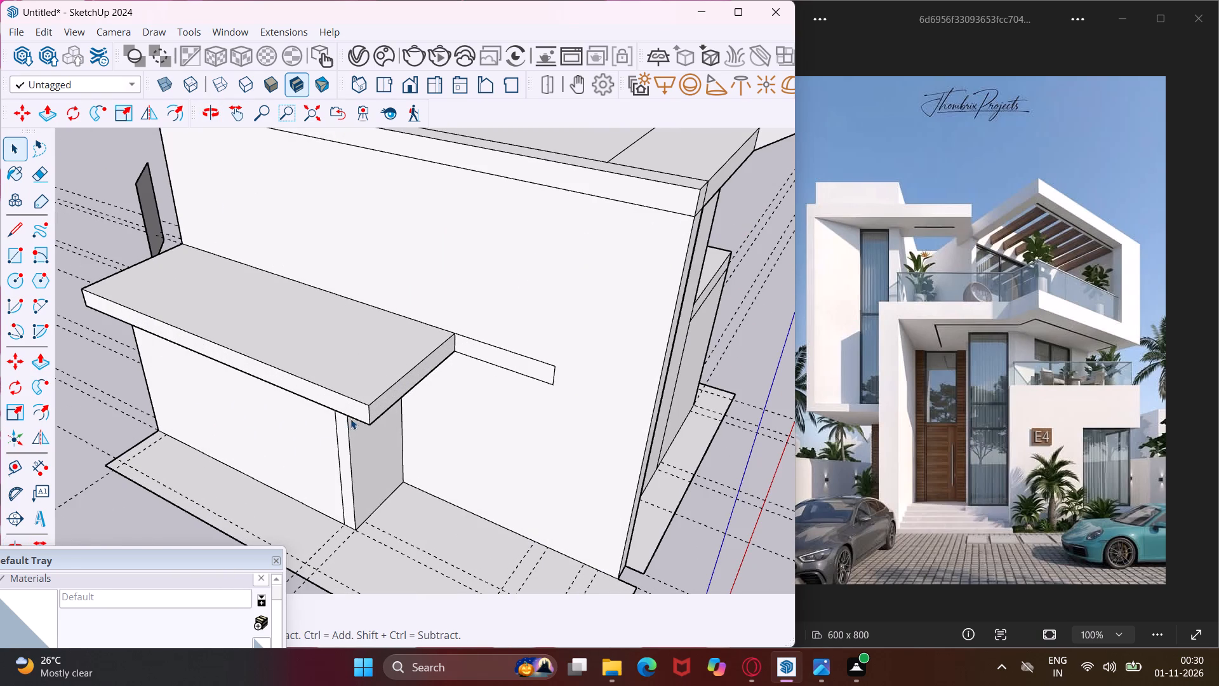
Push/pull the long outer edge face of the projecting side slab outward to widen the slab.
left_click(349, 414)
left_click(349, 409)
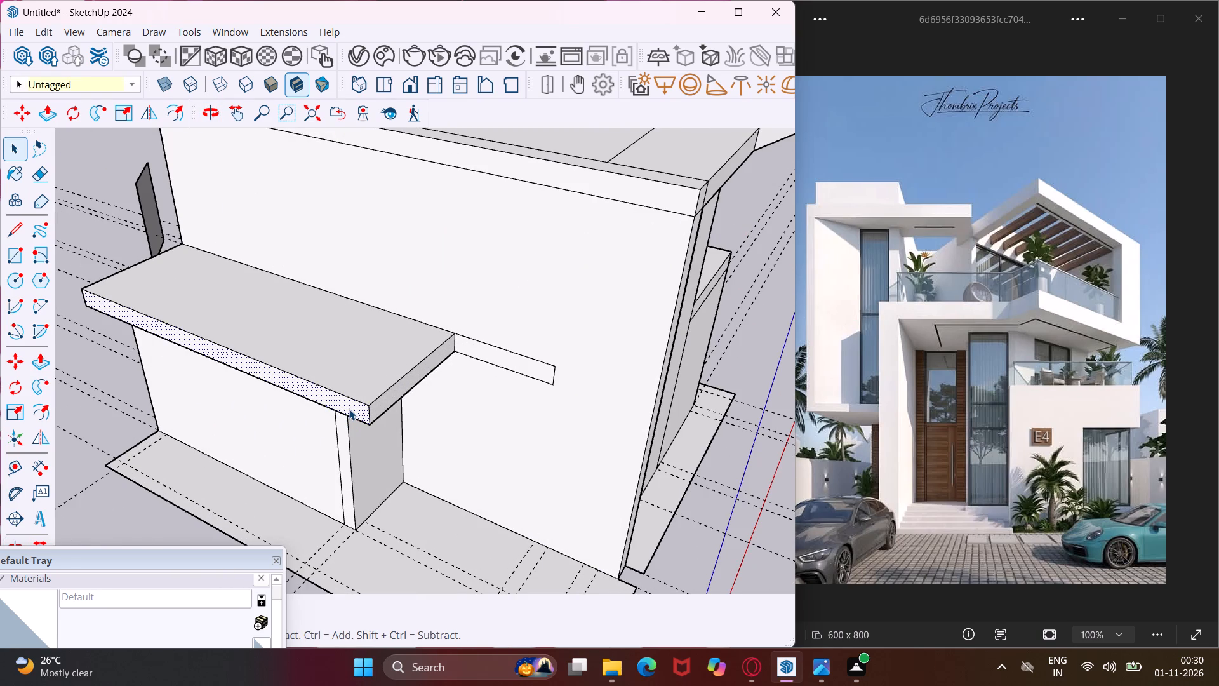
key("p")
left_click(349, 409)
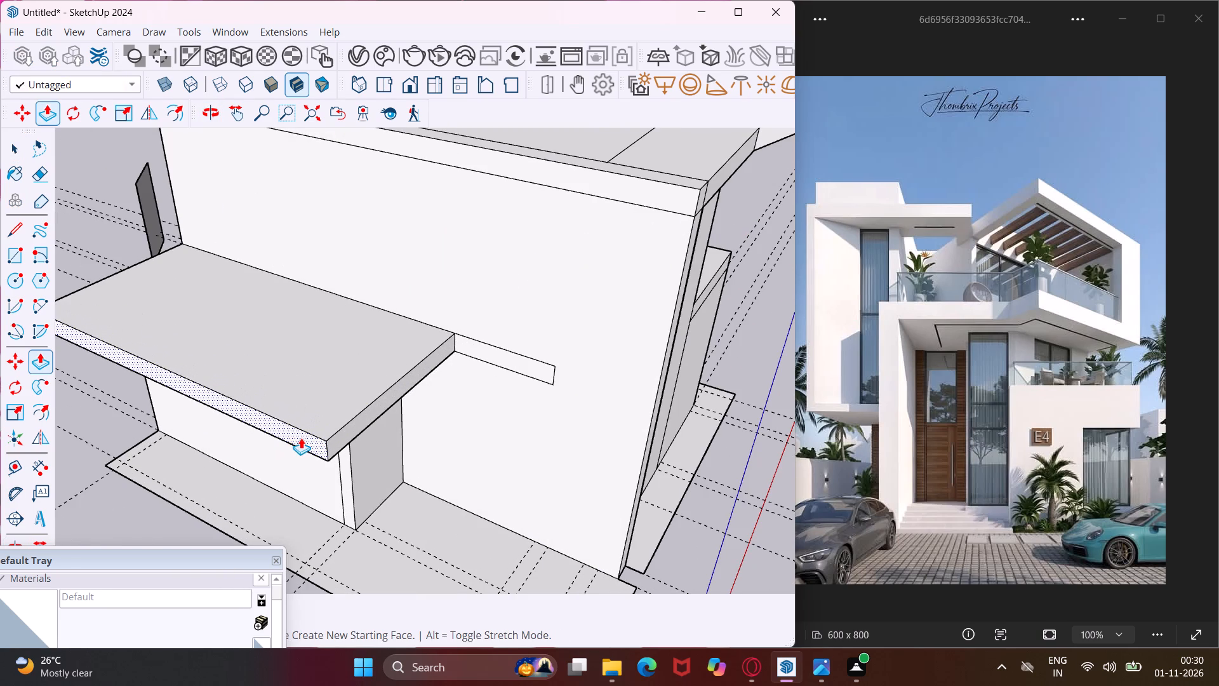
left_click(300, 438)
key("Escape")
key("space")
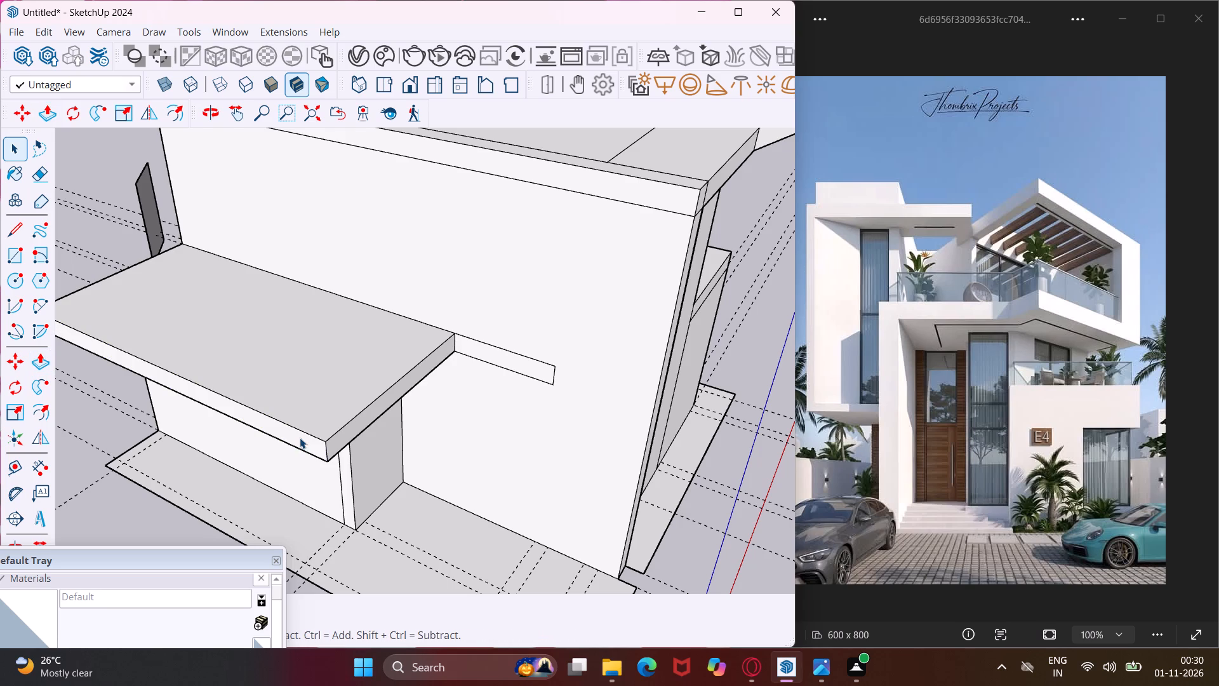
Draw a line across the roof's narrow edge strip, aligned with the end of the projecting side slab.
middle_click_drag(314, 362, 455, 401)
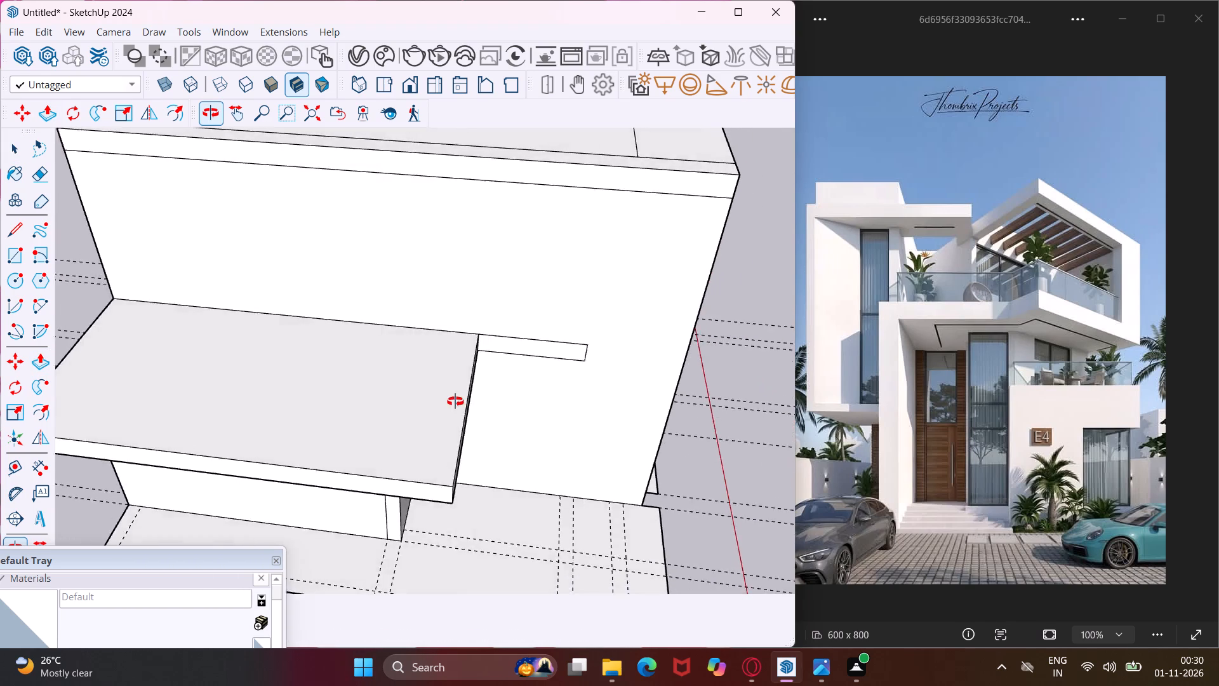
middle_click_drag(455, 401, 511, 419)
scroll(470, 373, "down", 3)
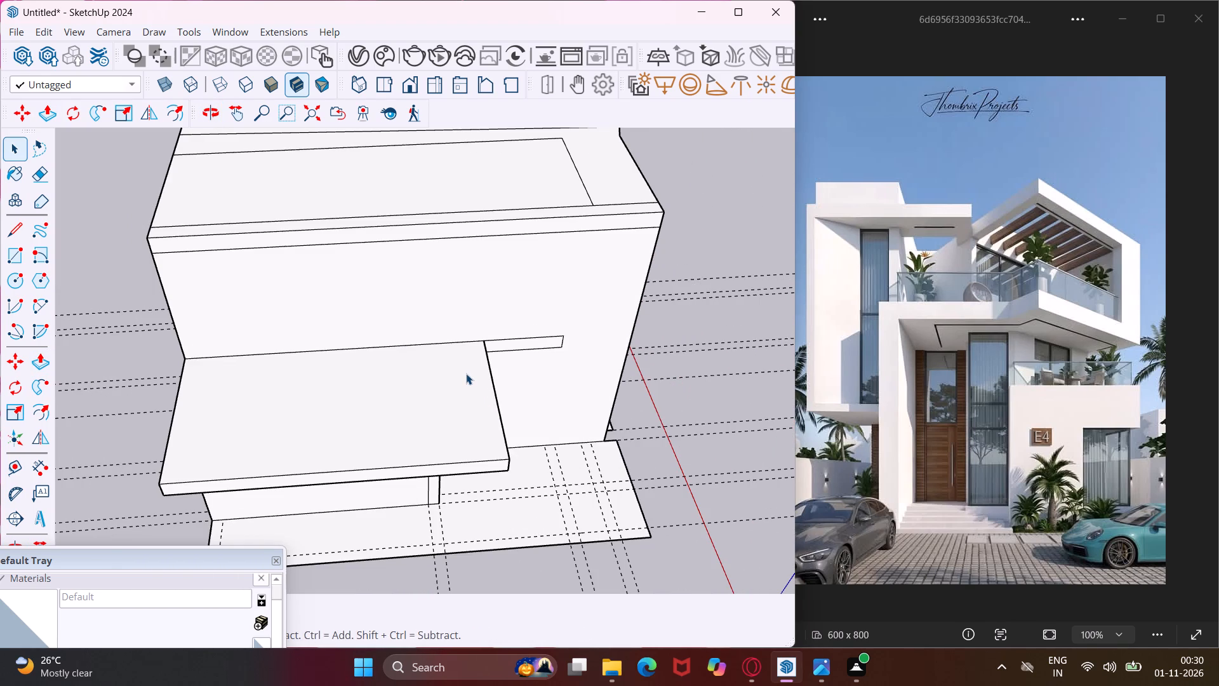
middle_click_drag(450, 221, 615, 271)
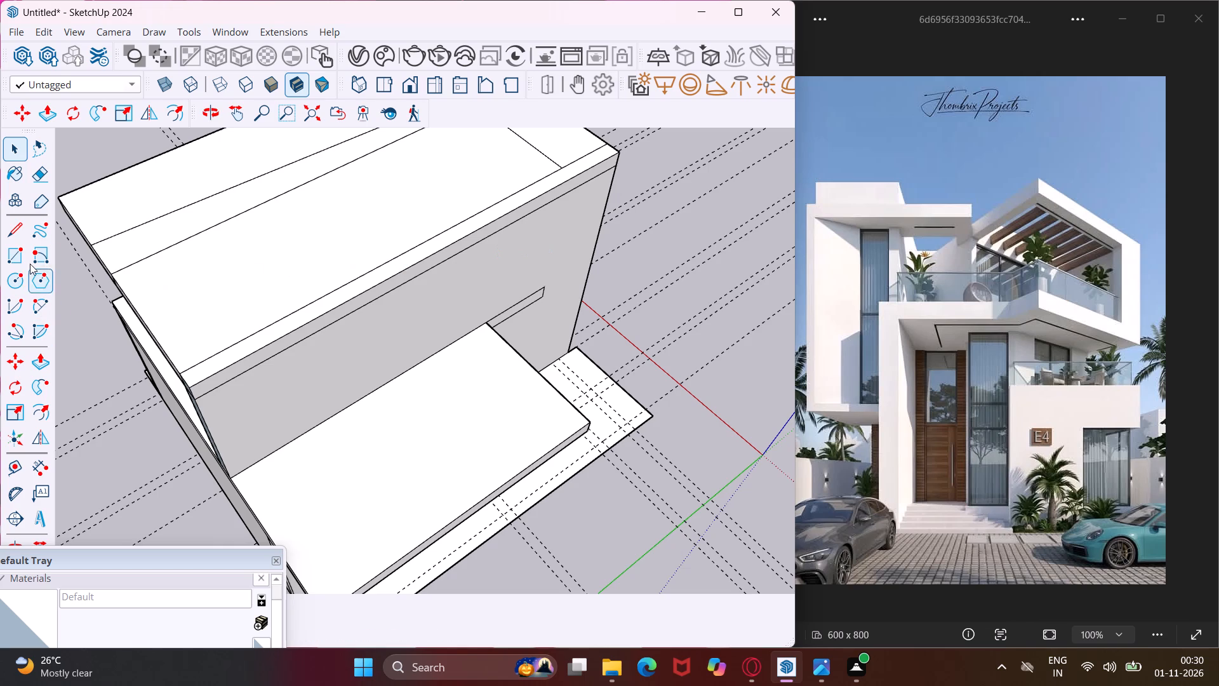
left_click(20, 226)
scroll(473, 222, "up", 3)
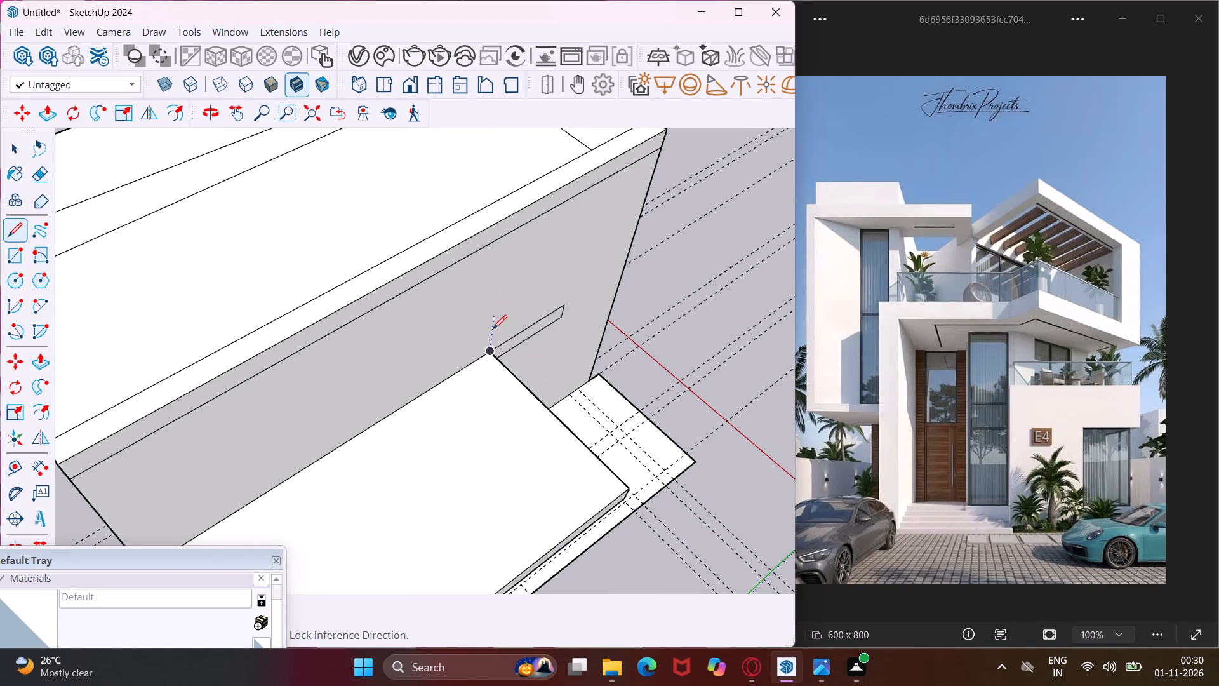
left_click(502, 219)
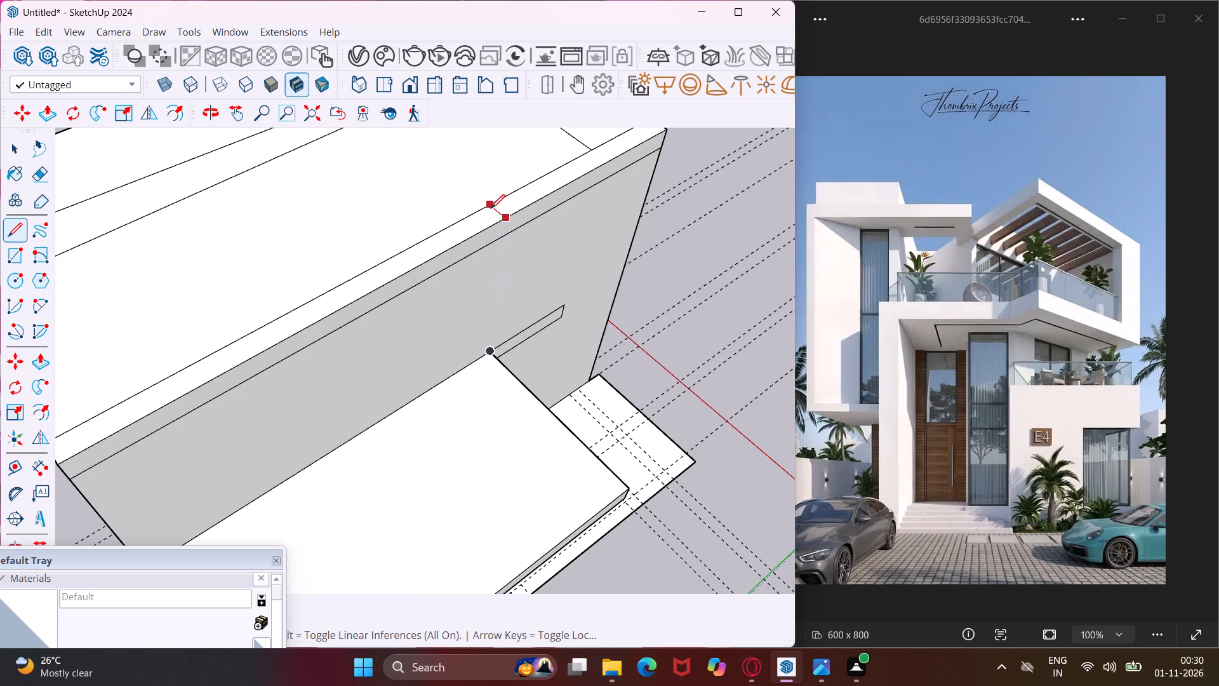
left_click(490, 208)
key("Escape")
key("space")
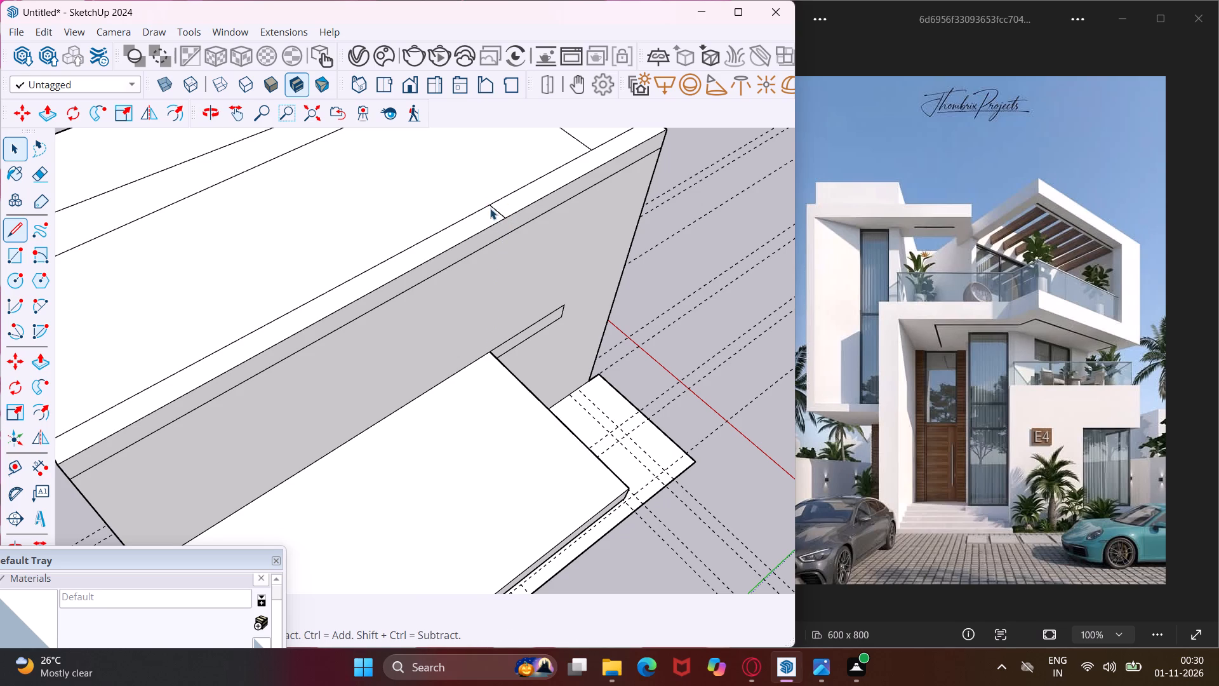
Push/pull the divided roof-edge strip beside the projecting slab upward 10' to form a wall.
middle_click_drag(486, 217, 608, 189)
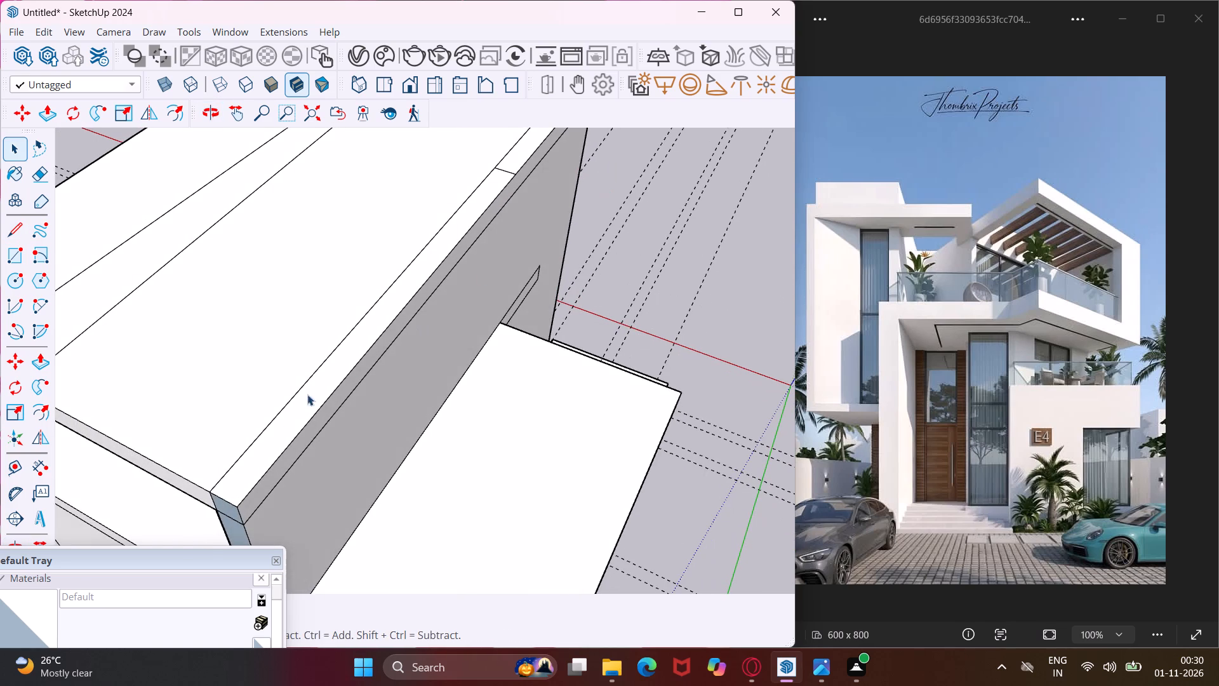
left_click(300, 404)
key("p")
left_click(300, 404)
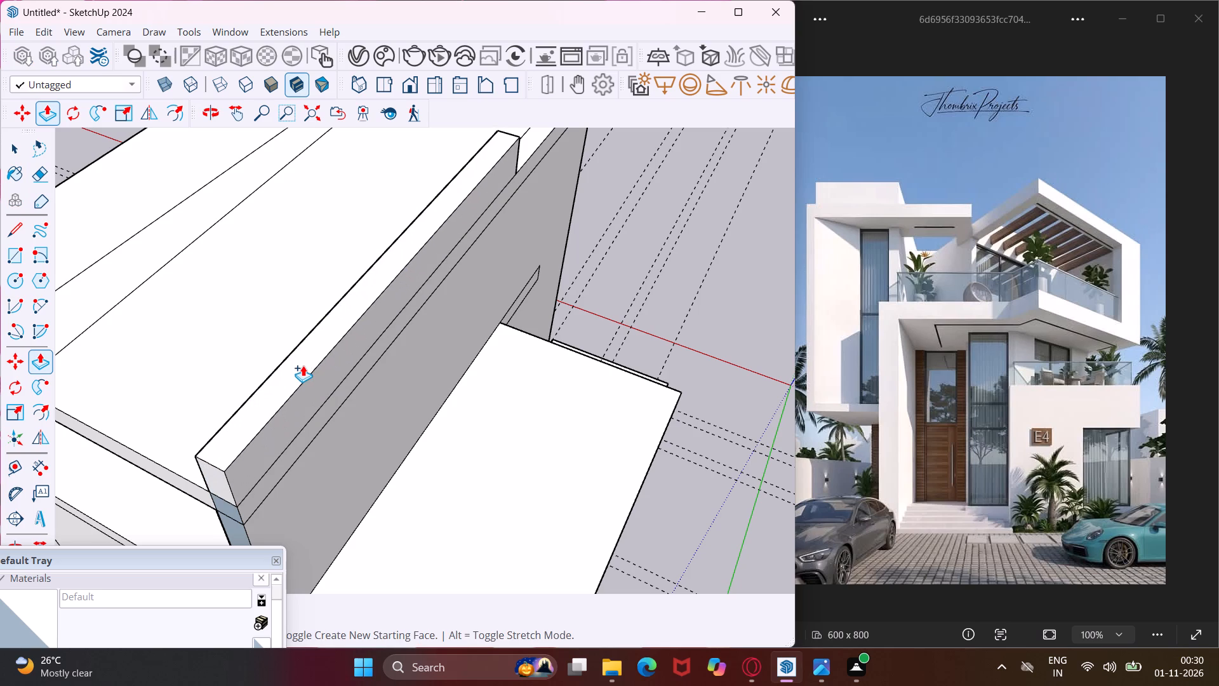
type("10'")
key("Return")
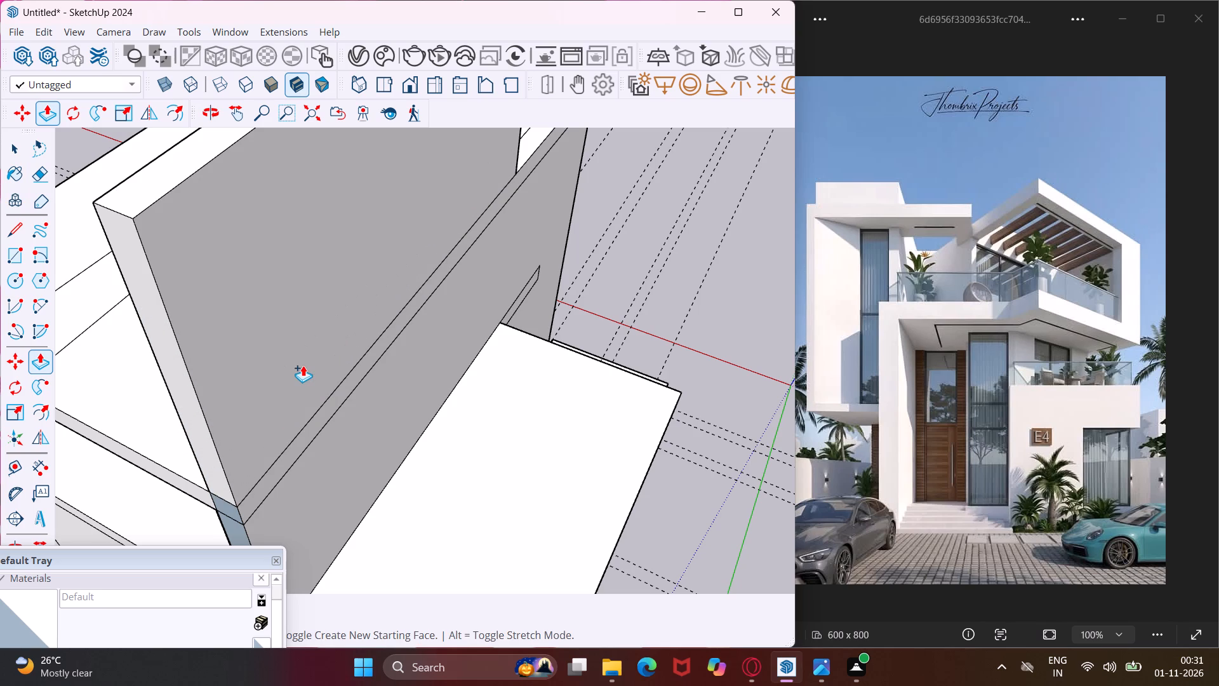
scroll(303, 365, "down", 7)
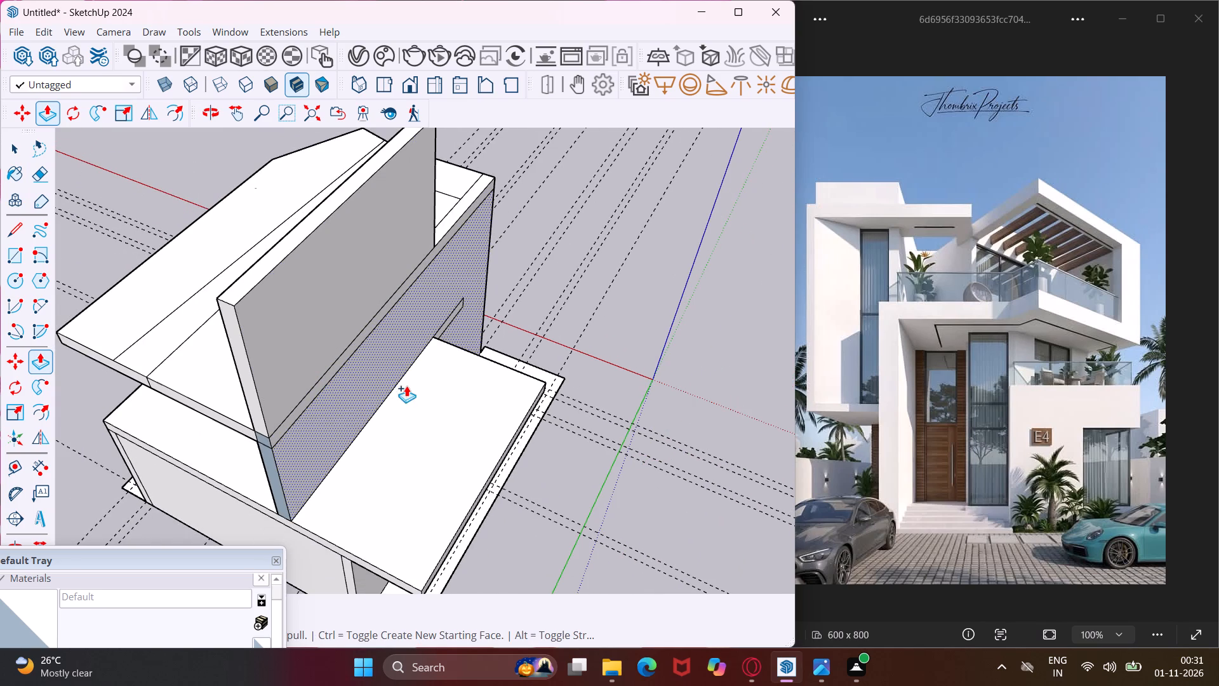
key("Escape")
key("space")
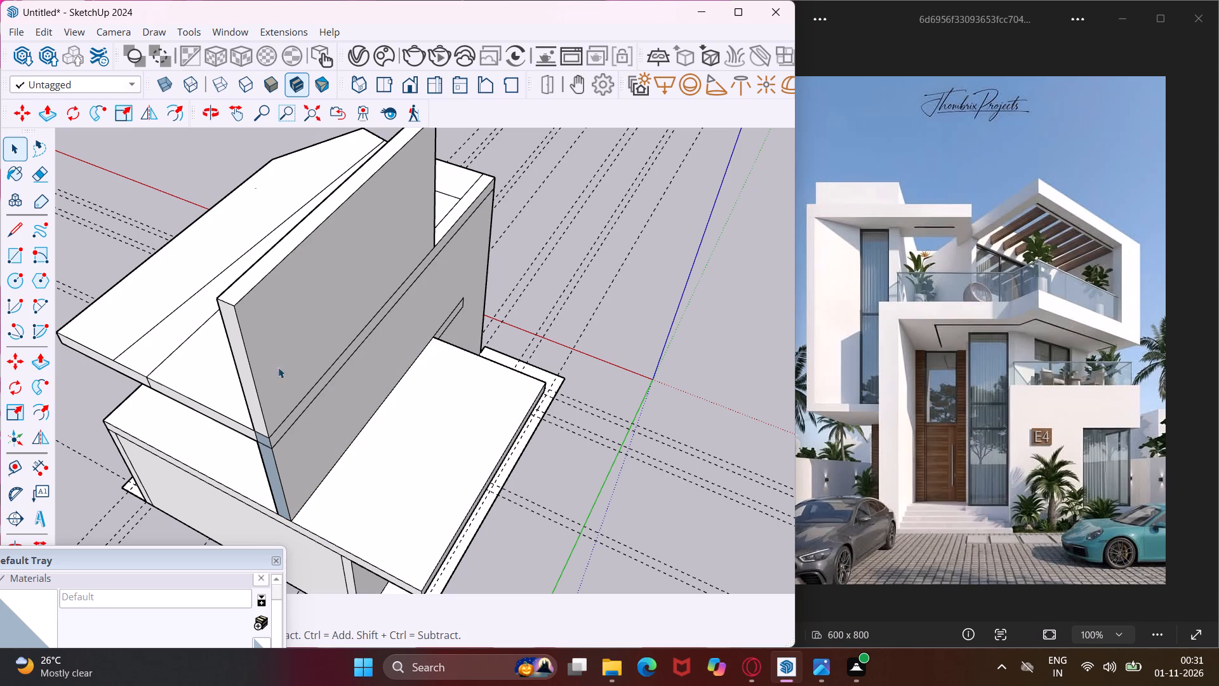
Draw inset lines along the outer long edge and closed short end of the projecting slab's top to mark wall strips.
left_click(24, 221)
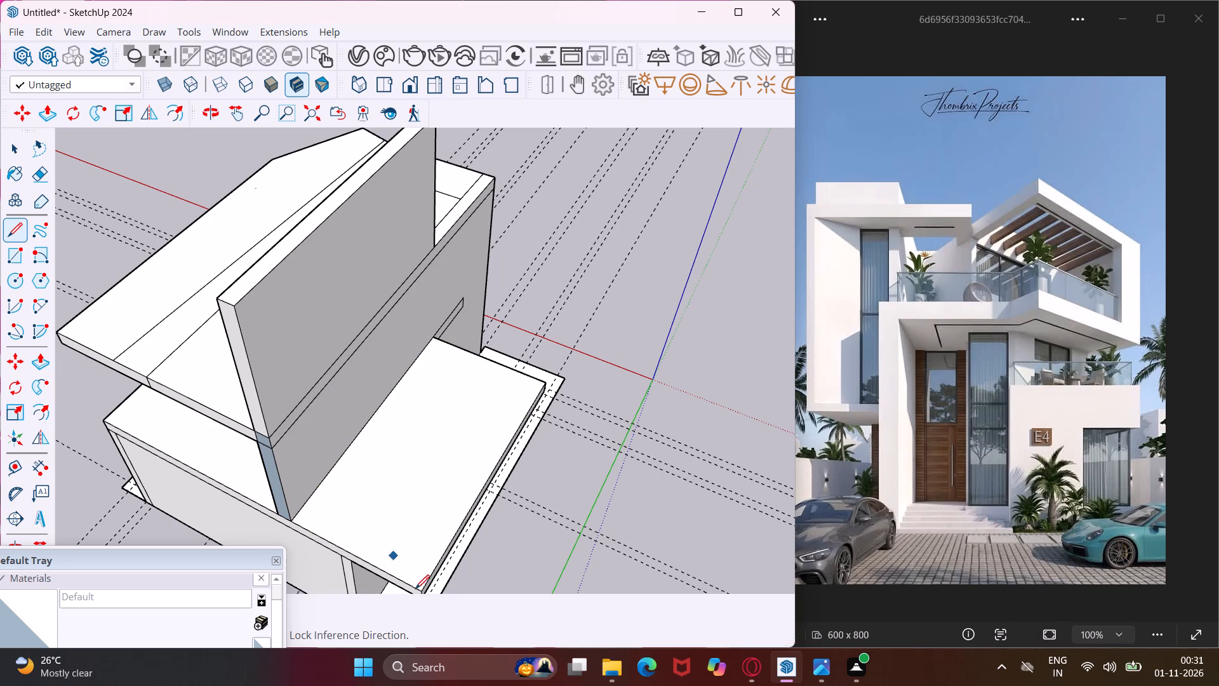
scroll(416, 591, "up", 3)
left_click(409, 586)
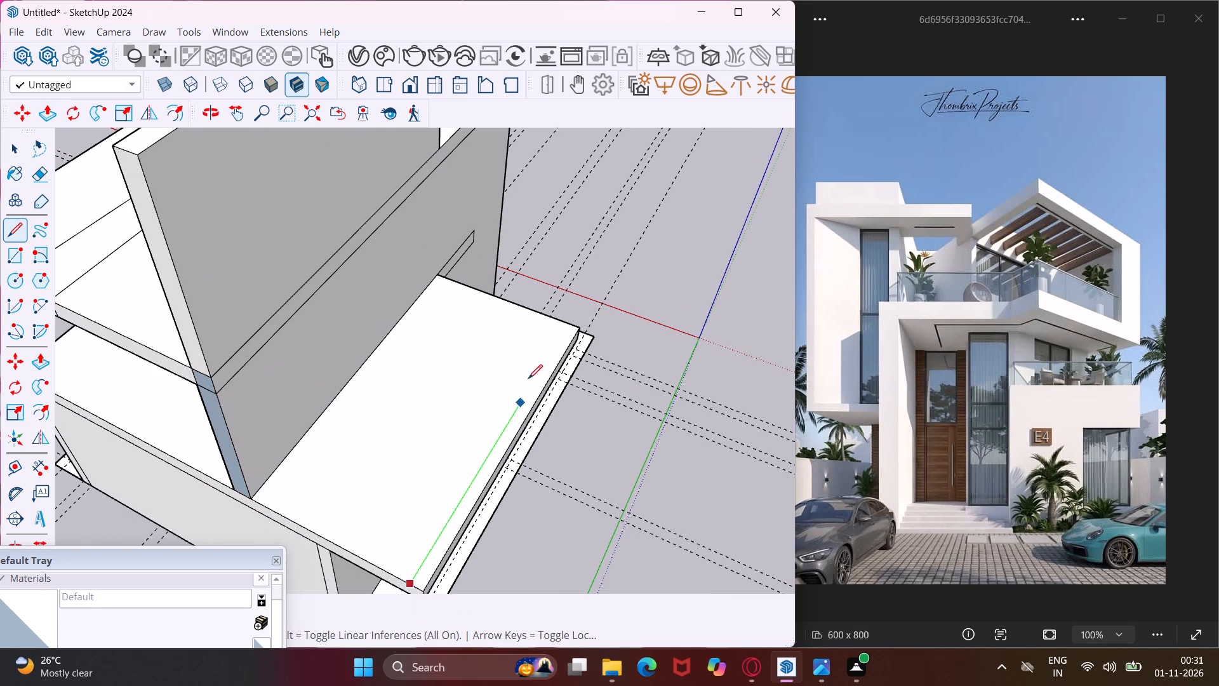
left_click(567, 325)
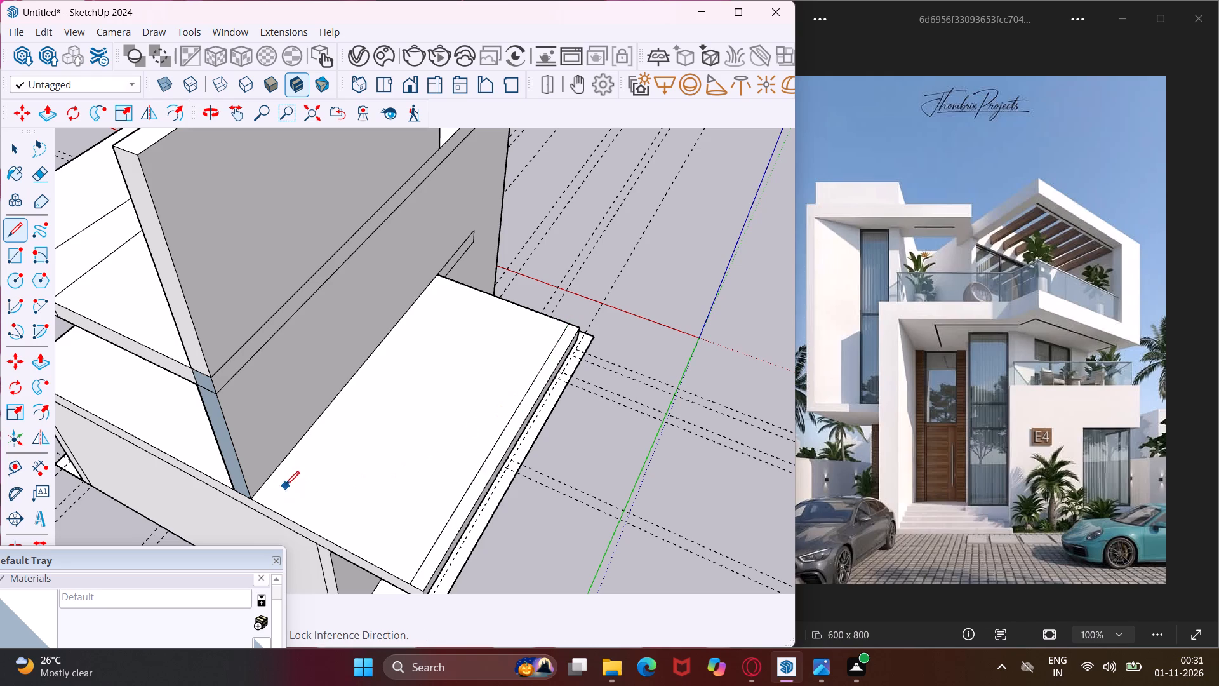
left_click(265, 487)
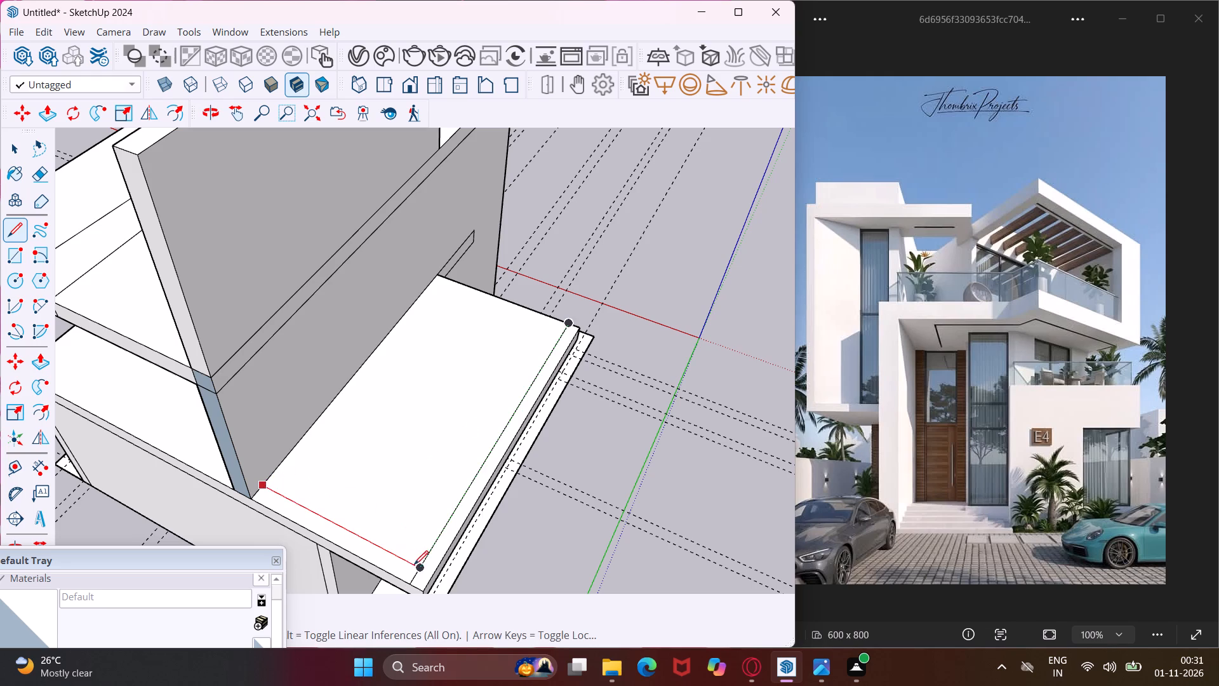
left_click(417, 567)
key("Escape")
key("space")
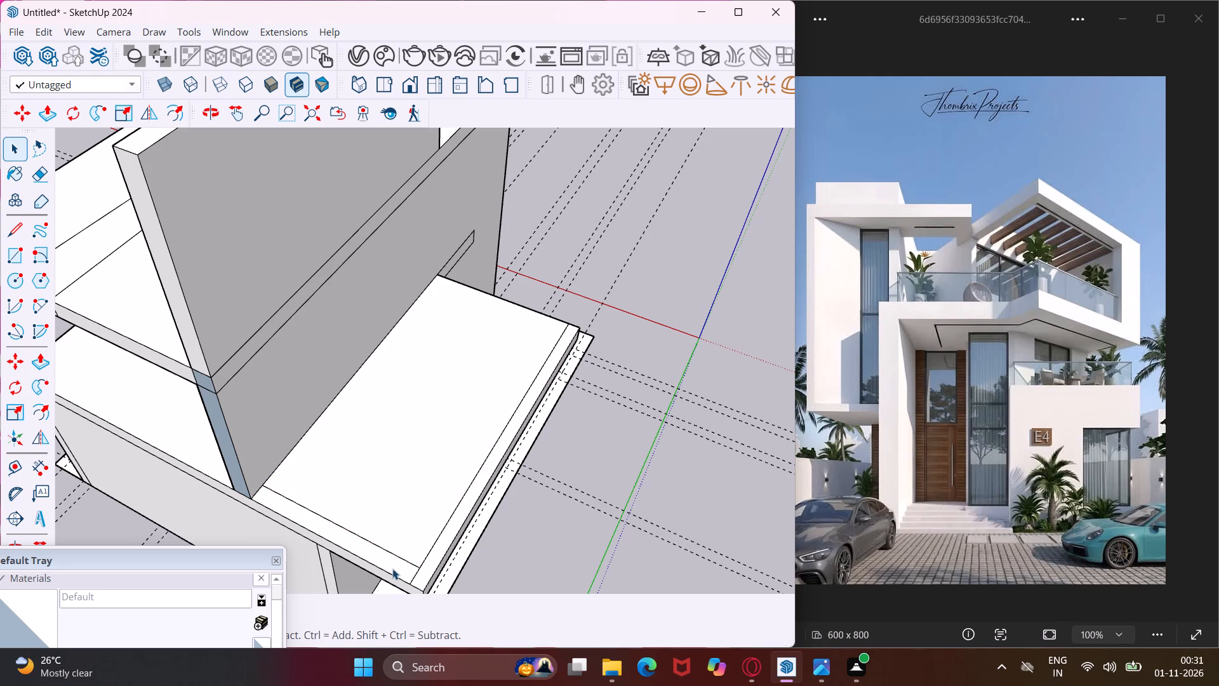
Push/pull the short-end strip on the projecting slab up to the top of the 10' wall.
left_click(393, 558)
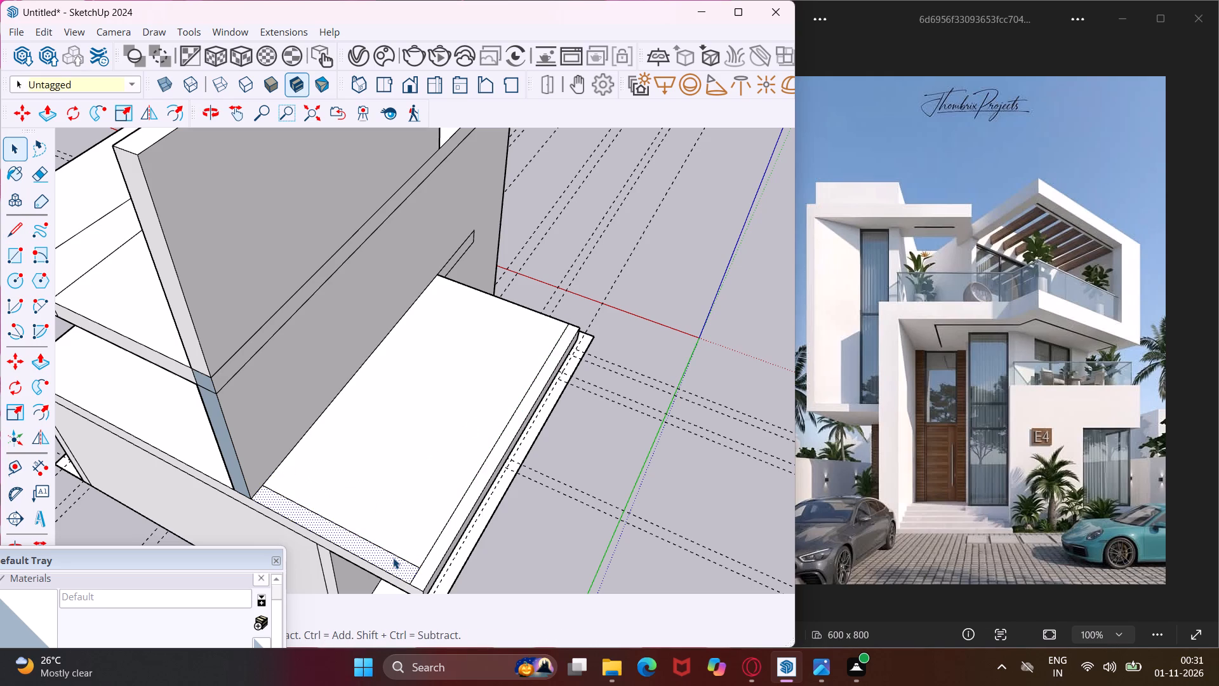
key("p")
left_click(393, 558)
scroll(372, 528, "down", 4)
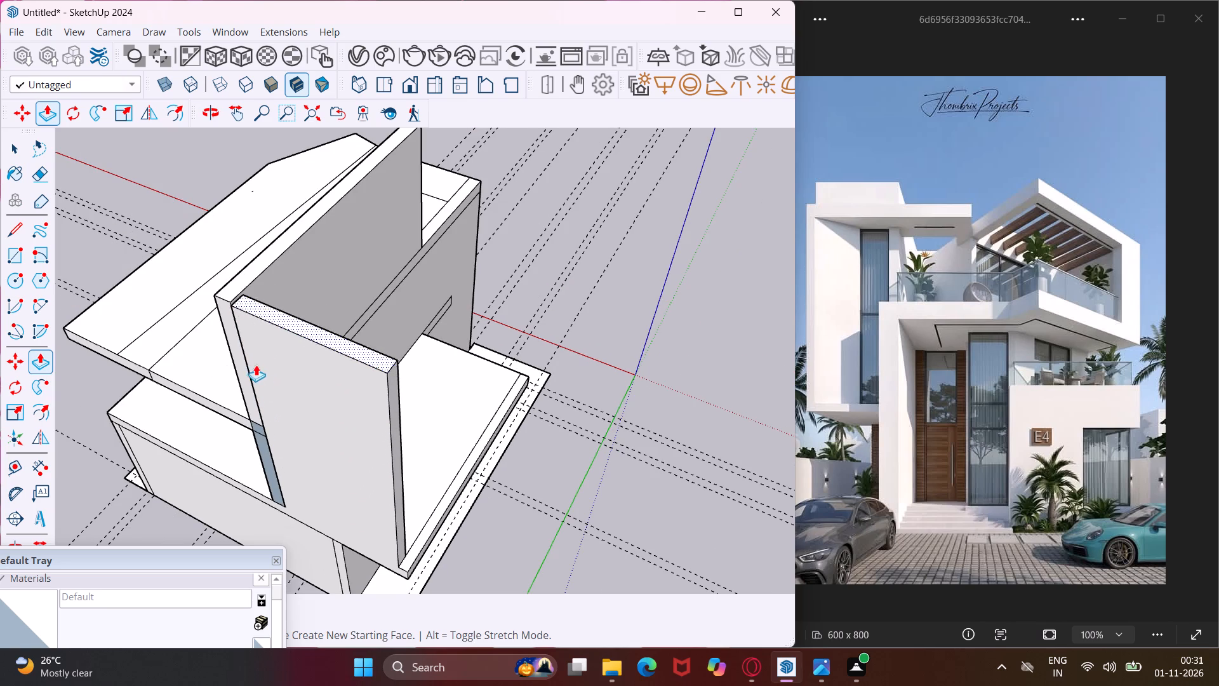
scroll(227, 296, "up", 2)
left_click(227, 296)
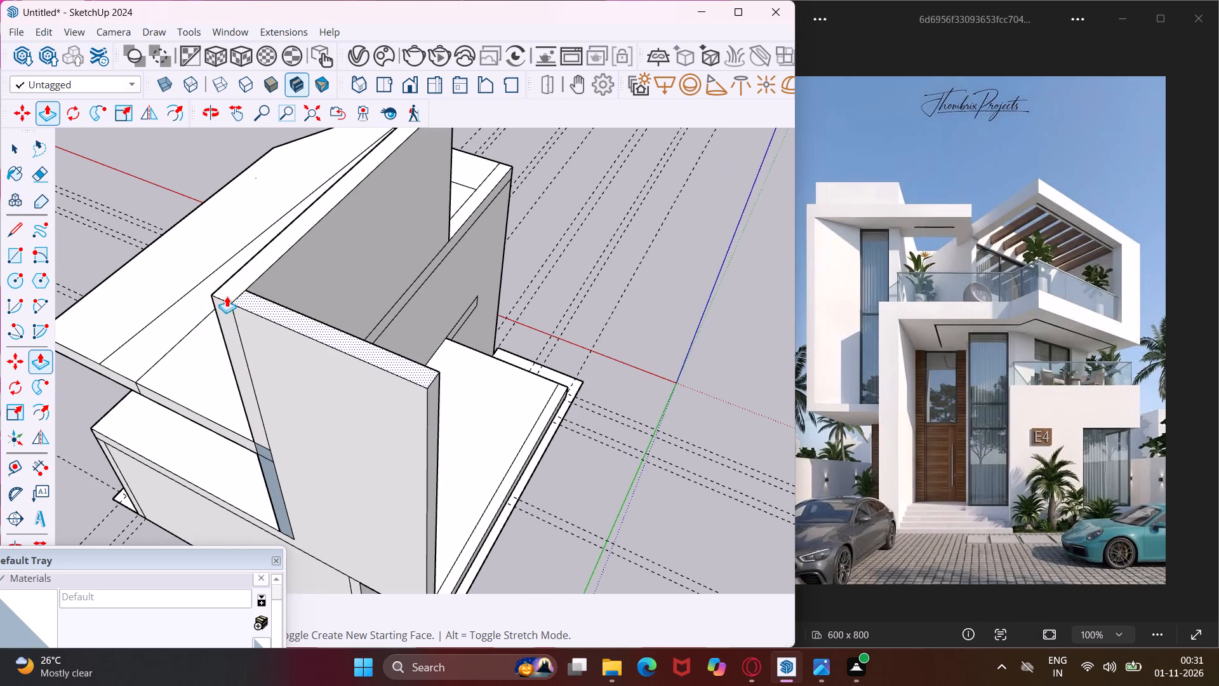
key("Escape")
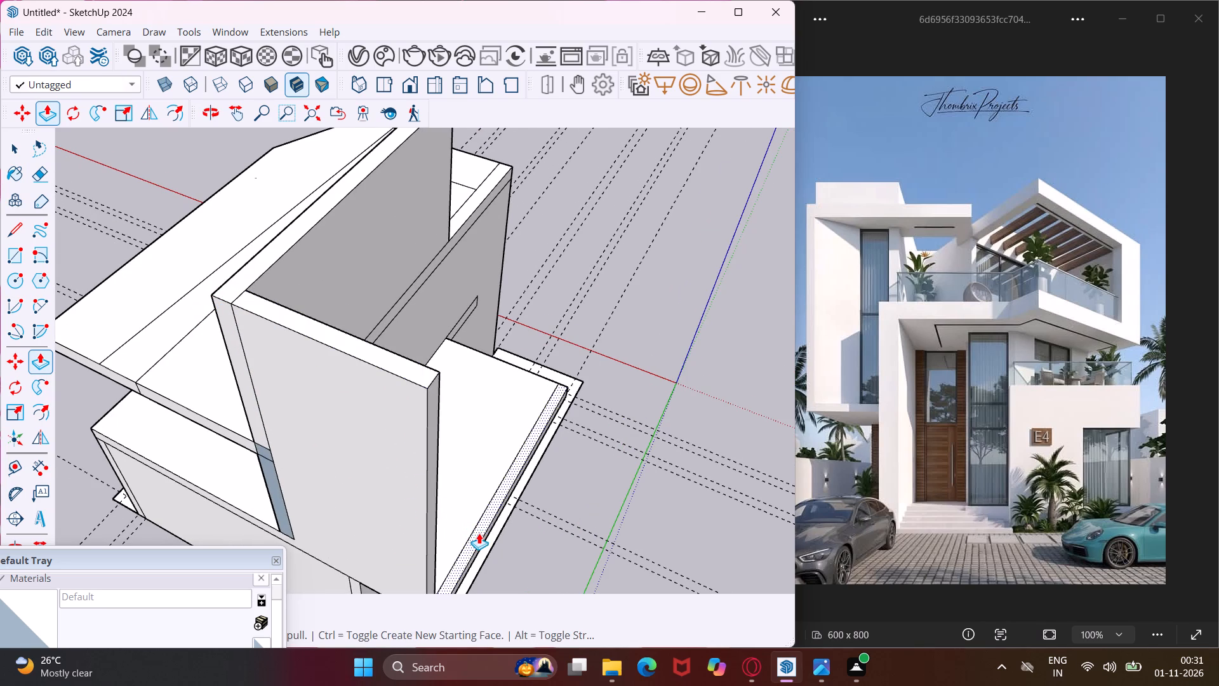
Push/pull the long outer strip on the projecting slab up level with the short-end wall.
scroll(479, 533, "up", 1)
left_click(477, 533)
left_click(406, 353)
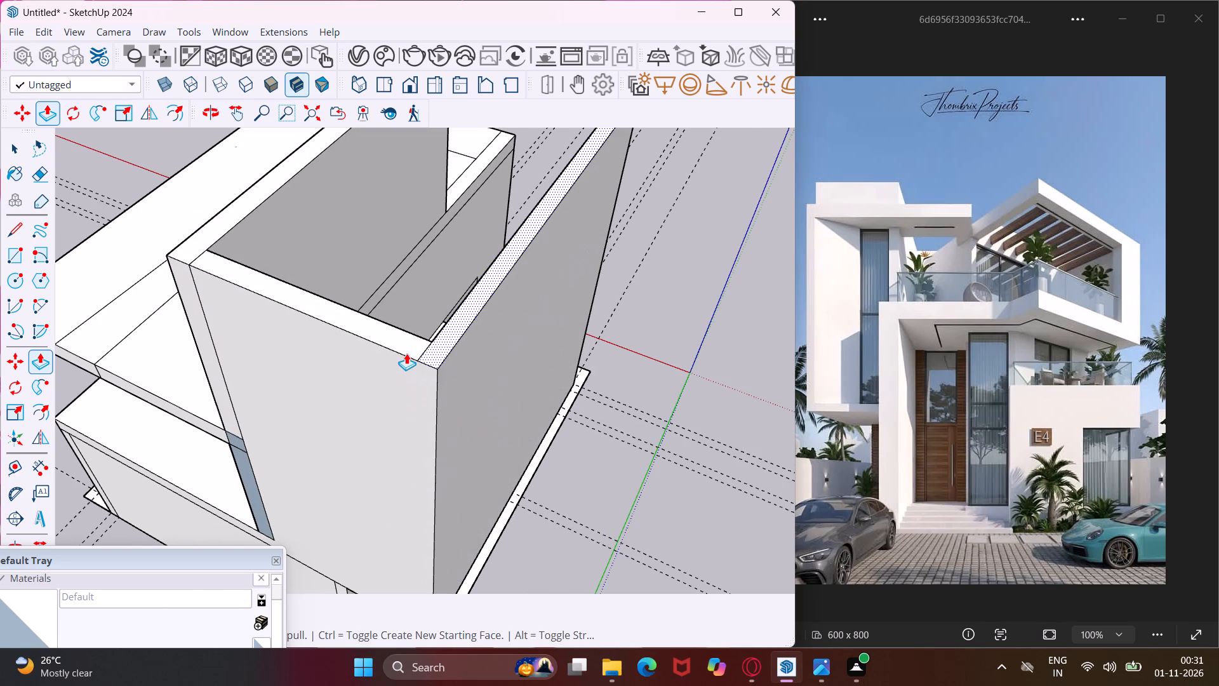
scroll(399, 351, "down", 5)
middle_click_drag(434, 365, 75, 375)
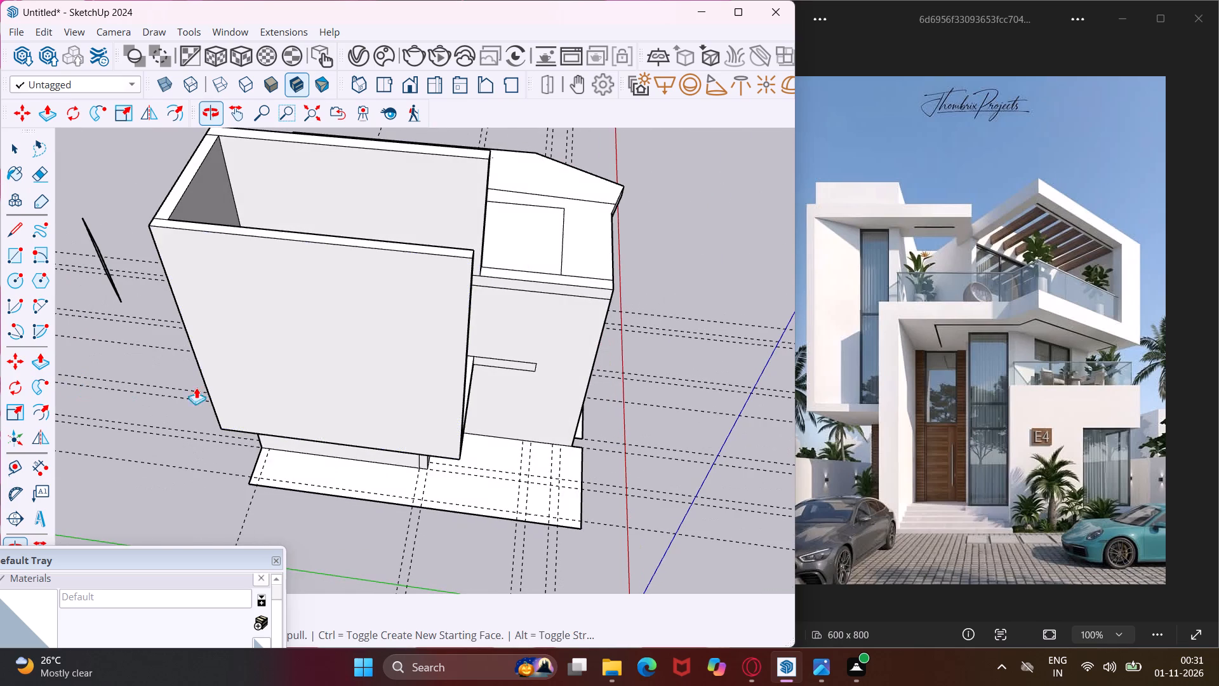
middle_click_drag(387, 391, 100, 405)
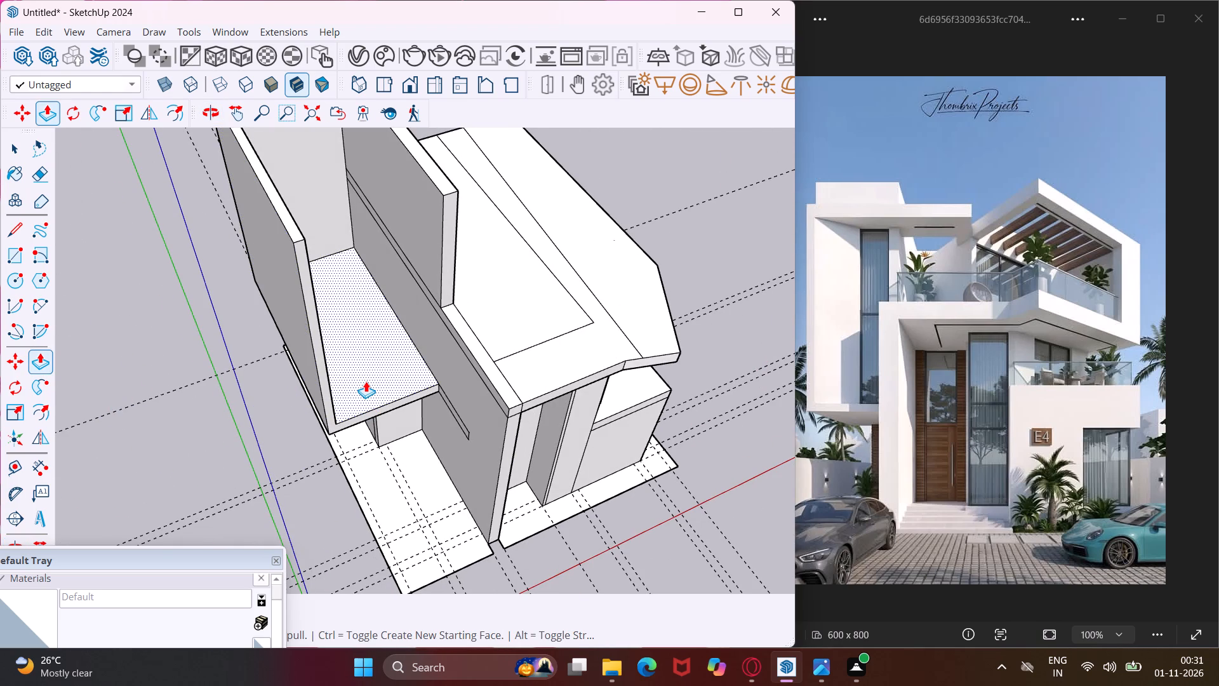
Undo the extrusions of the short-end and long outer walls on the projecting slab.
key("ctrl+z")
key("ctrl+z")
Push/pull the short-end strip on the projecting slab up to the top of the 10' wall.
scroll(292, 264, "up", 3)
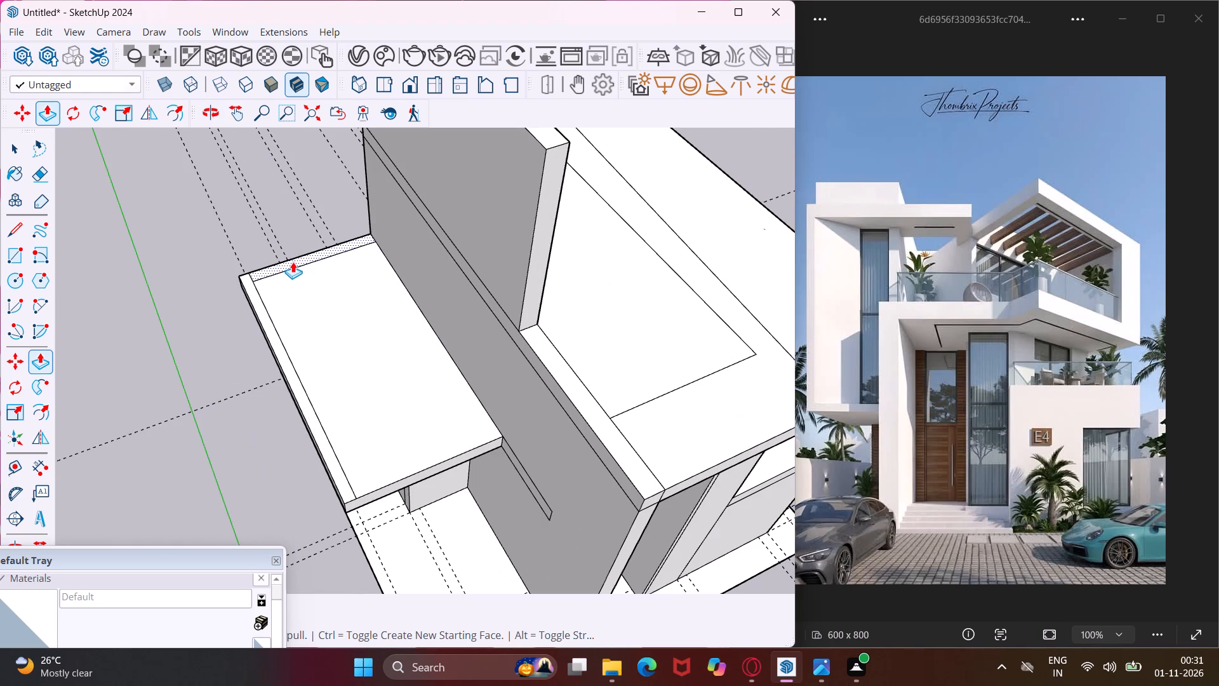
left_click(293, 262)
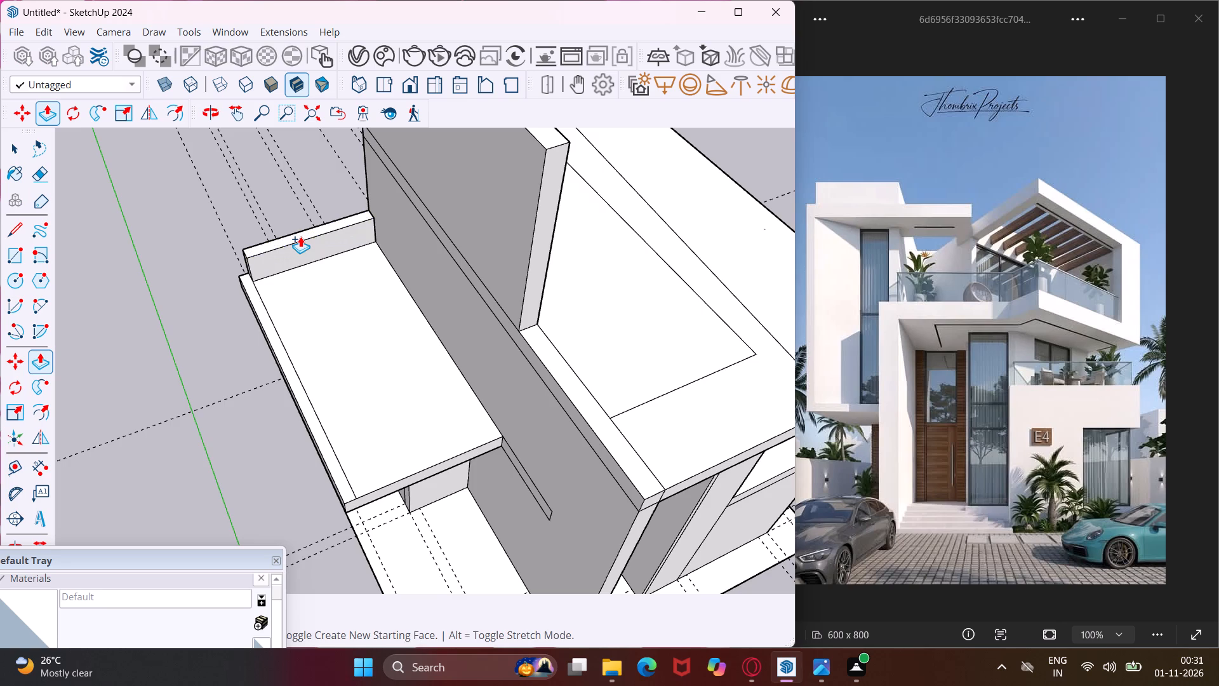
scroll(300, 236, "down", 5)
left_click(416, 173)
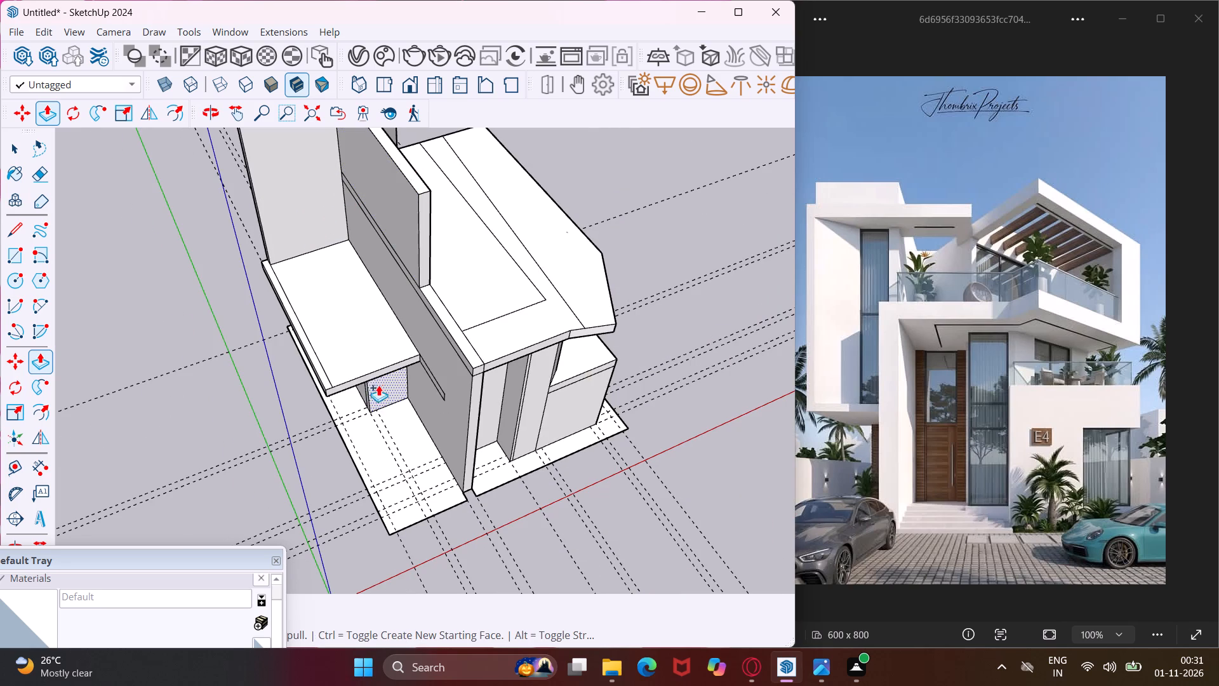
Push/pull the long outer strip on the projecting slab up to the top of the 10' wall.
scroll(336, 360, "up", 7)
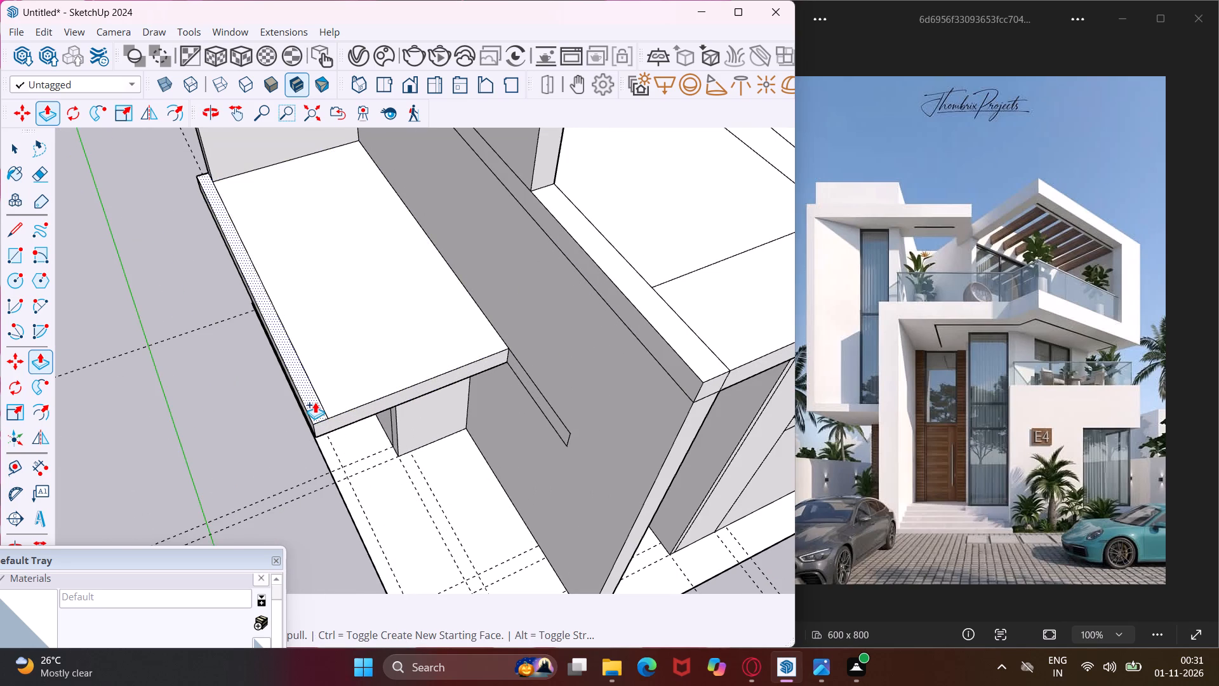
left_click(315, 402)
scroll(314, 372, "down", 9)
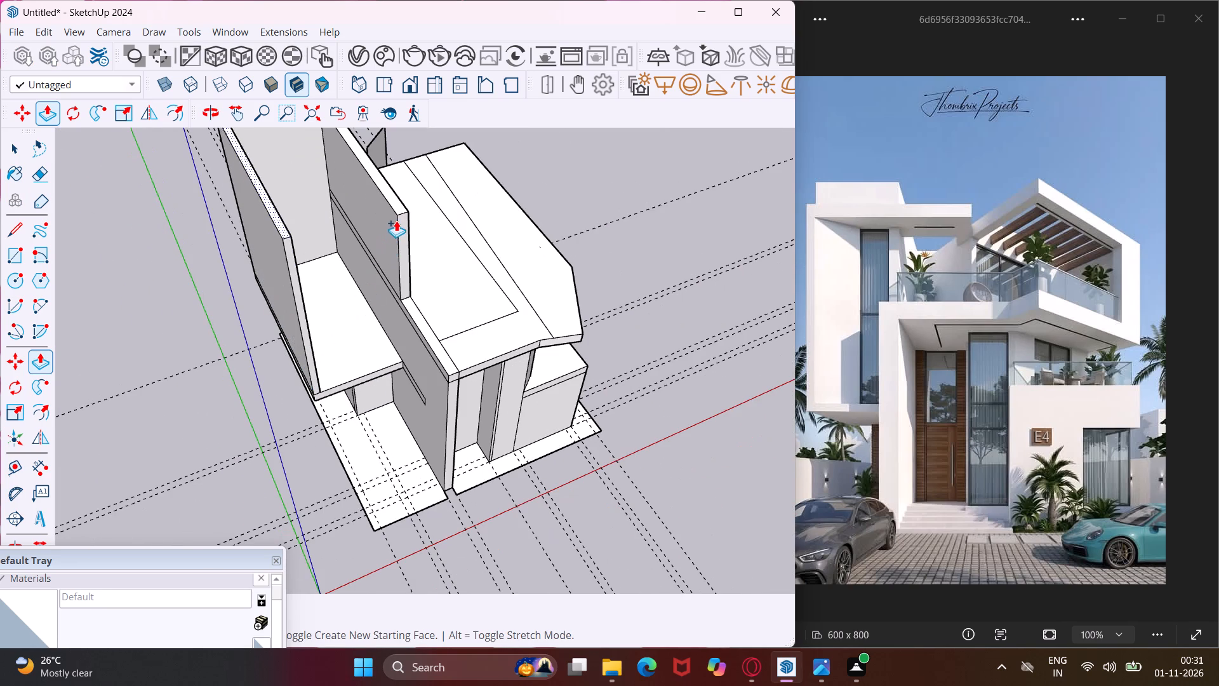
left_click(398, 213)
key("Escape")
key("space")
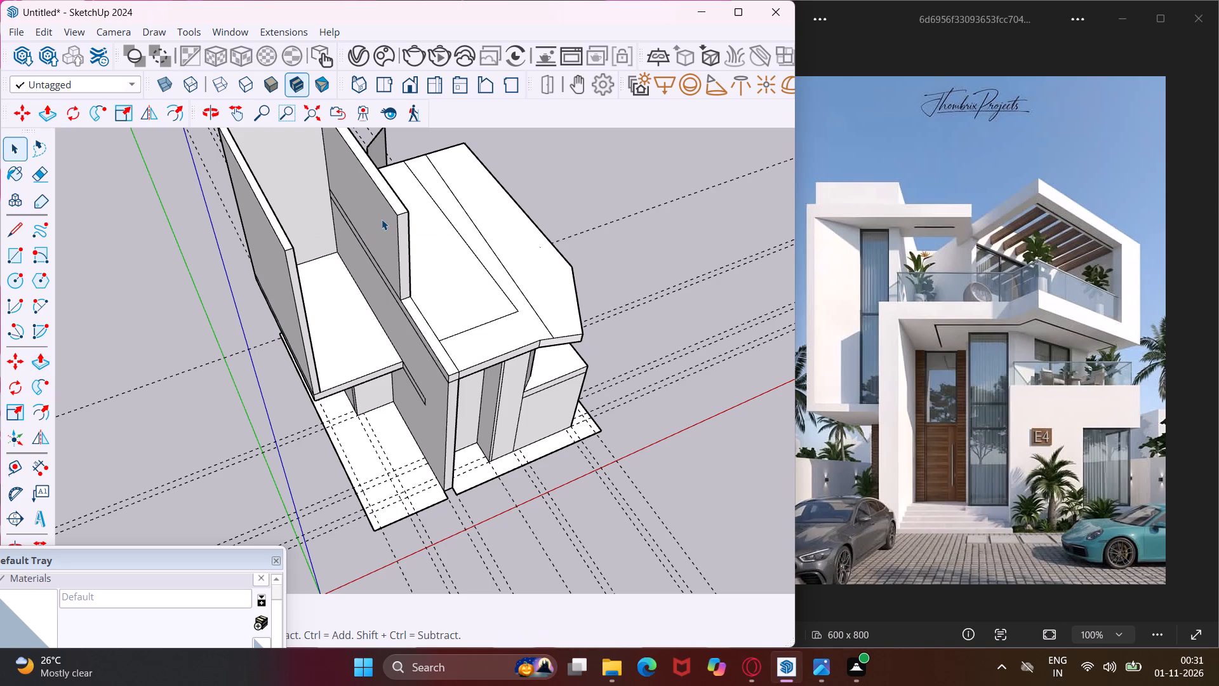
Draw a four-sided tapered outline on the projecting slab, starting at the free-end inner corner of the long outer wall.
scroll(311, 288, "up", 3)
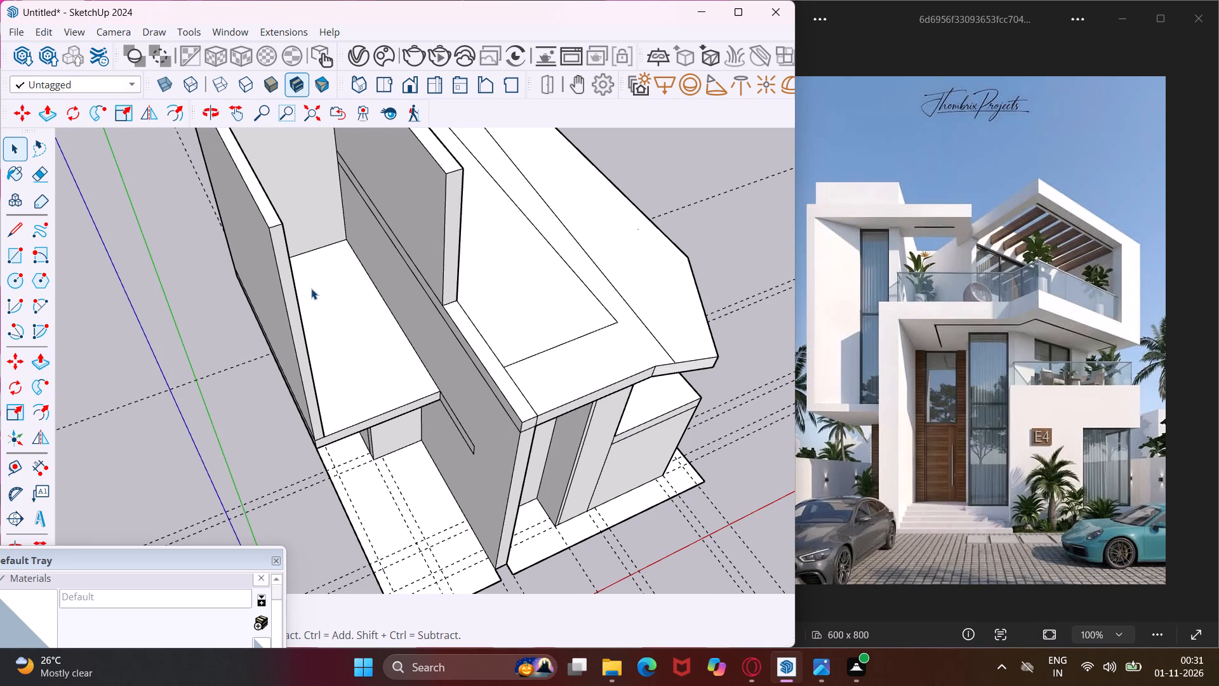
left_click(9, 219)
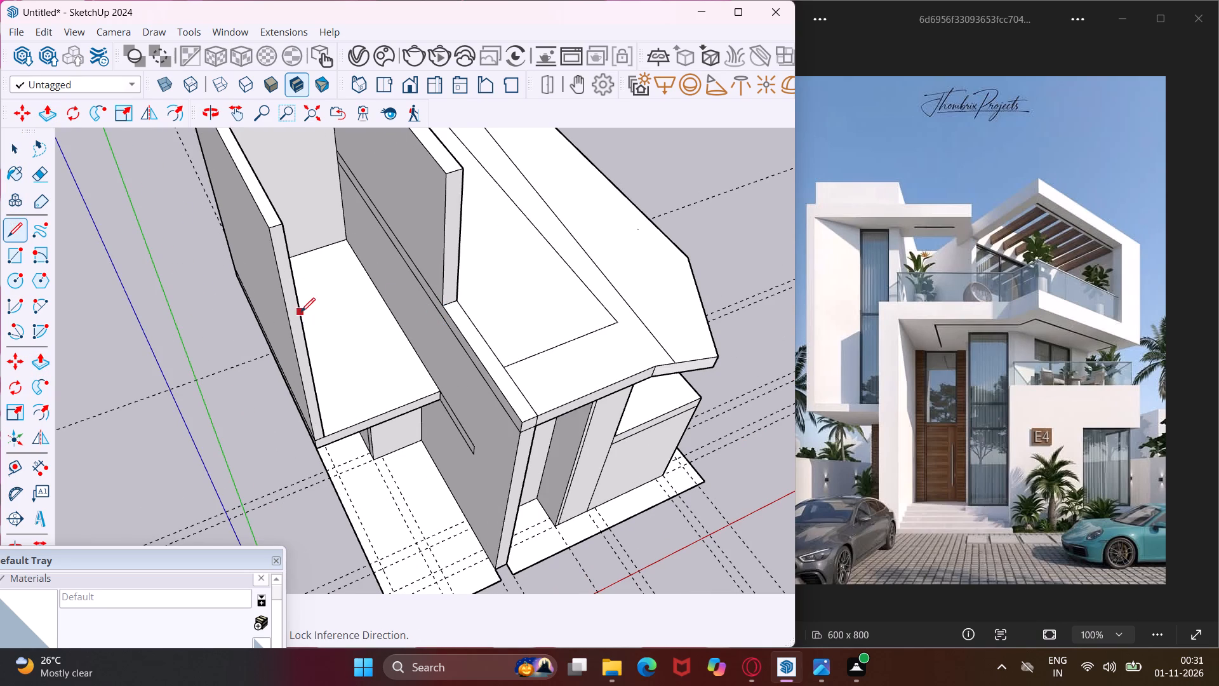
middle_click_drag(301, 312, 234, 351)
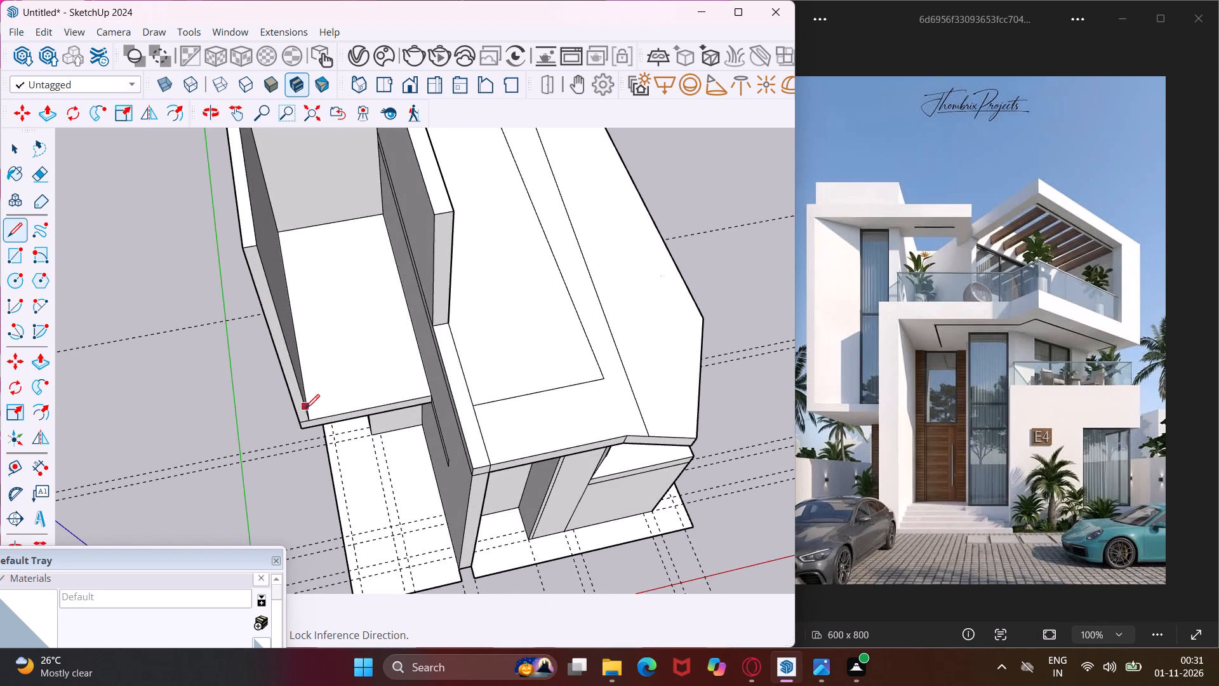
scroll(305, 408, "up", 4)
left_click(311, 426)
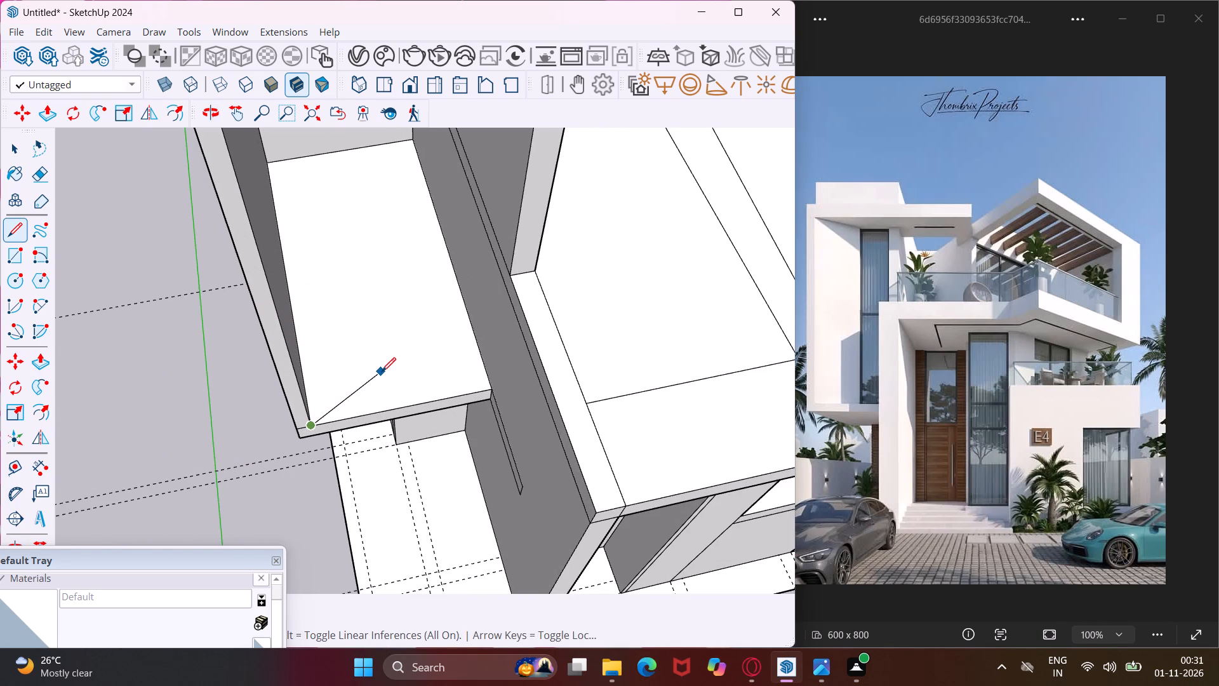
left_click(382, 372)
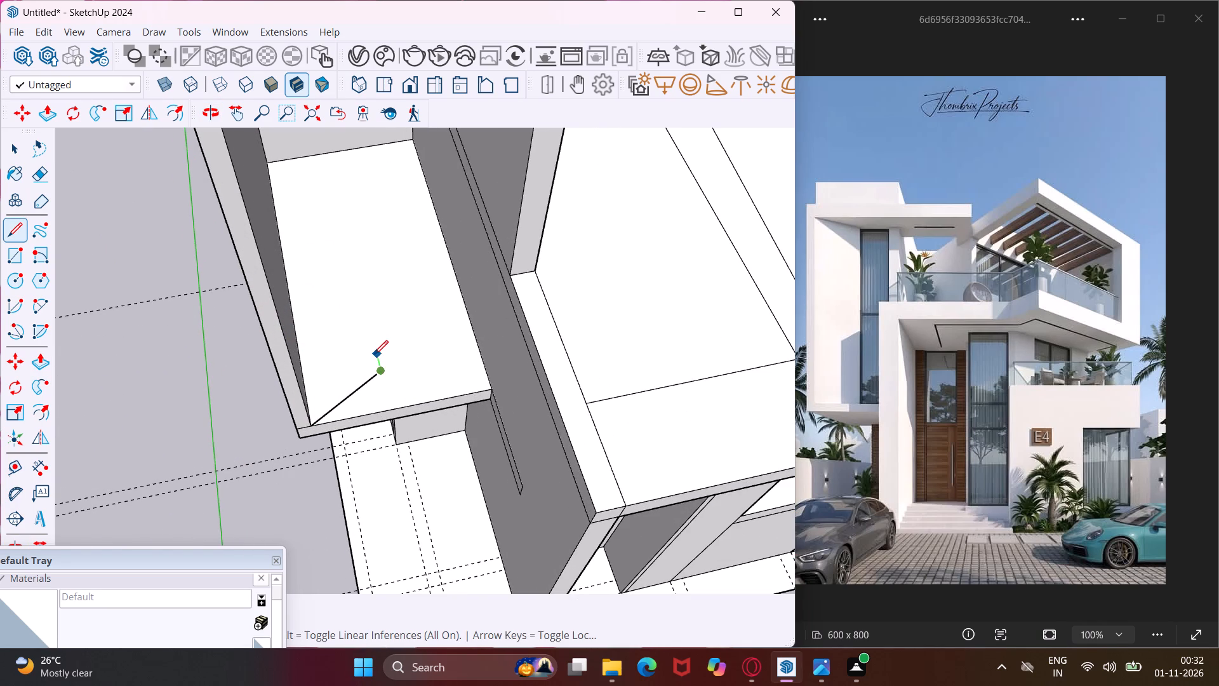
left_click(374, 354)
left_click(304, 364)
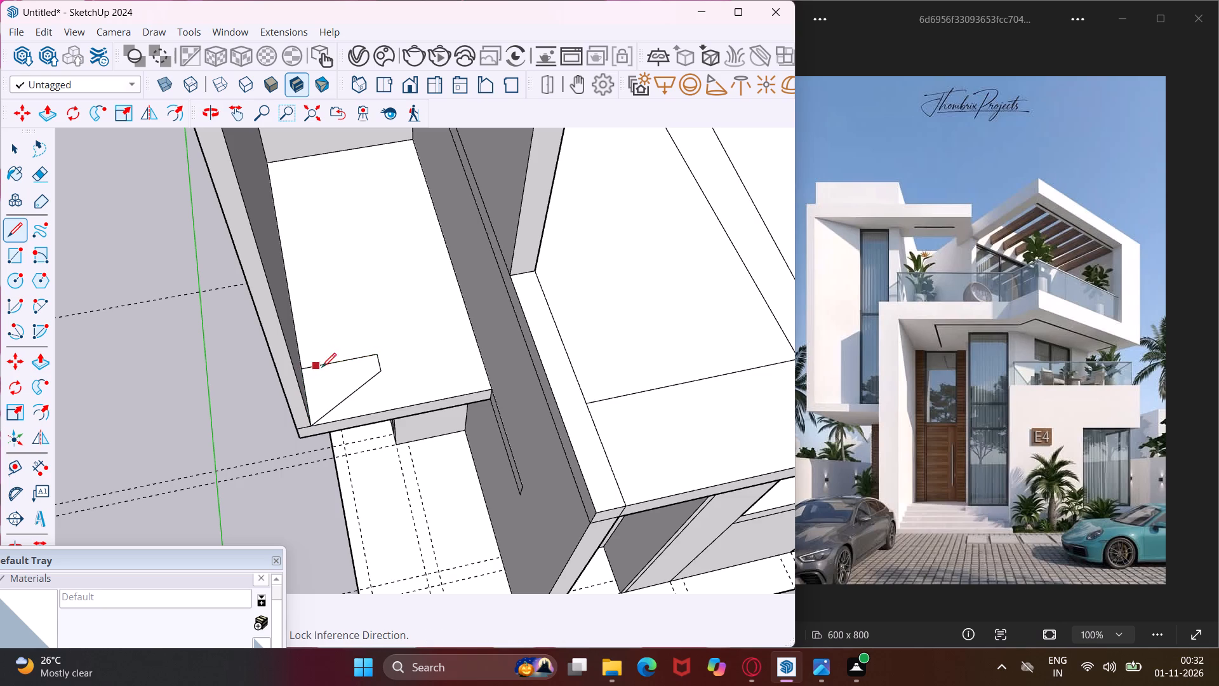
key("Escape")
Push/pull the tapered outline up to the top of the long outer wall.
key("space")
left_click(332, 379)
key("p")
left_click(332, 379)
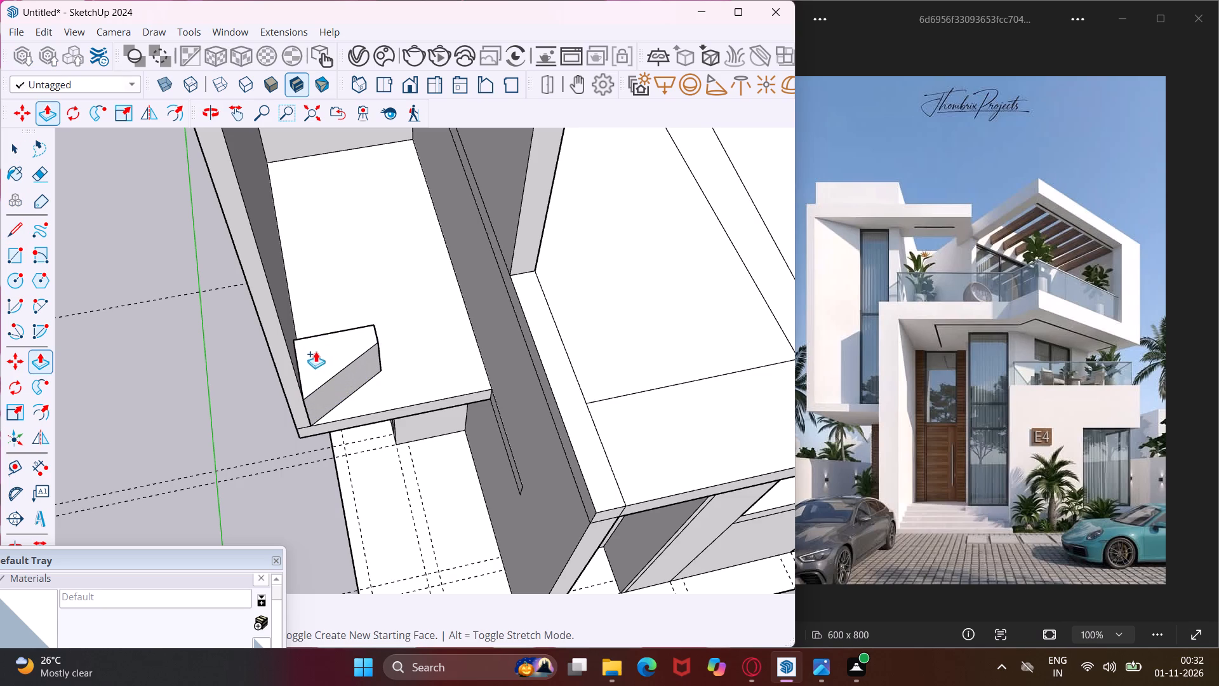
scroll(314, 349, "down", 9)
left_click(285, 272)
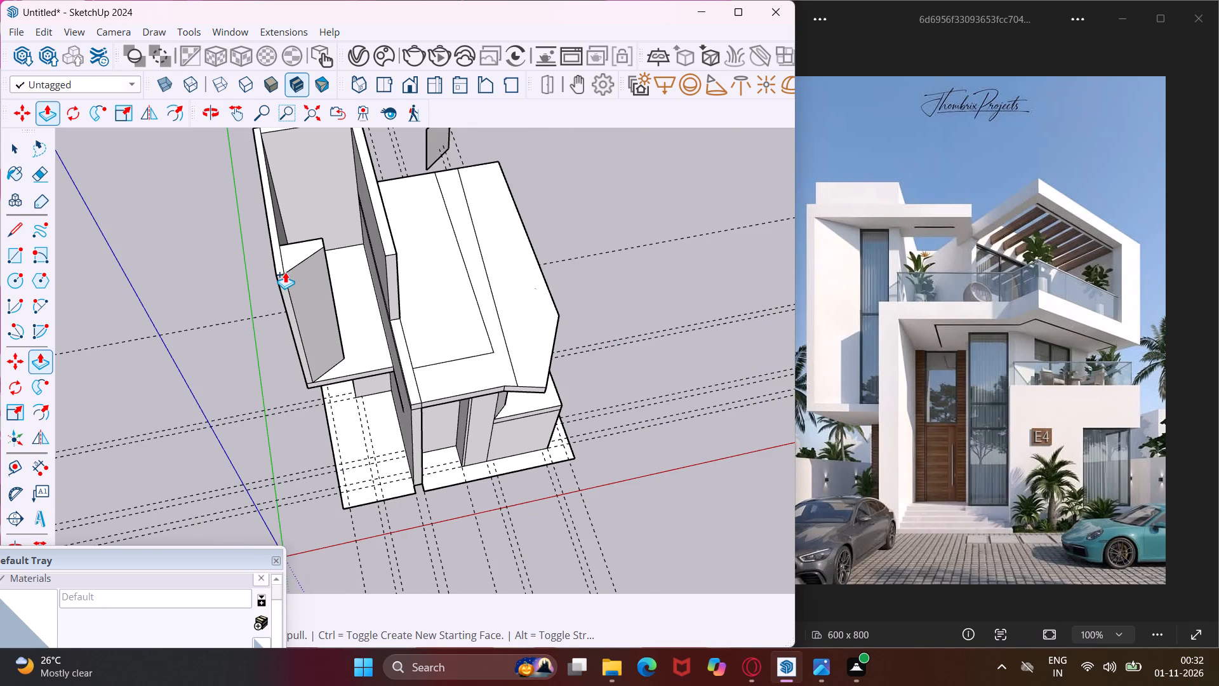
key("Escape")
key("space")
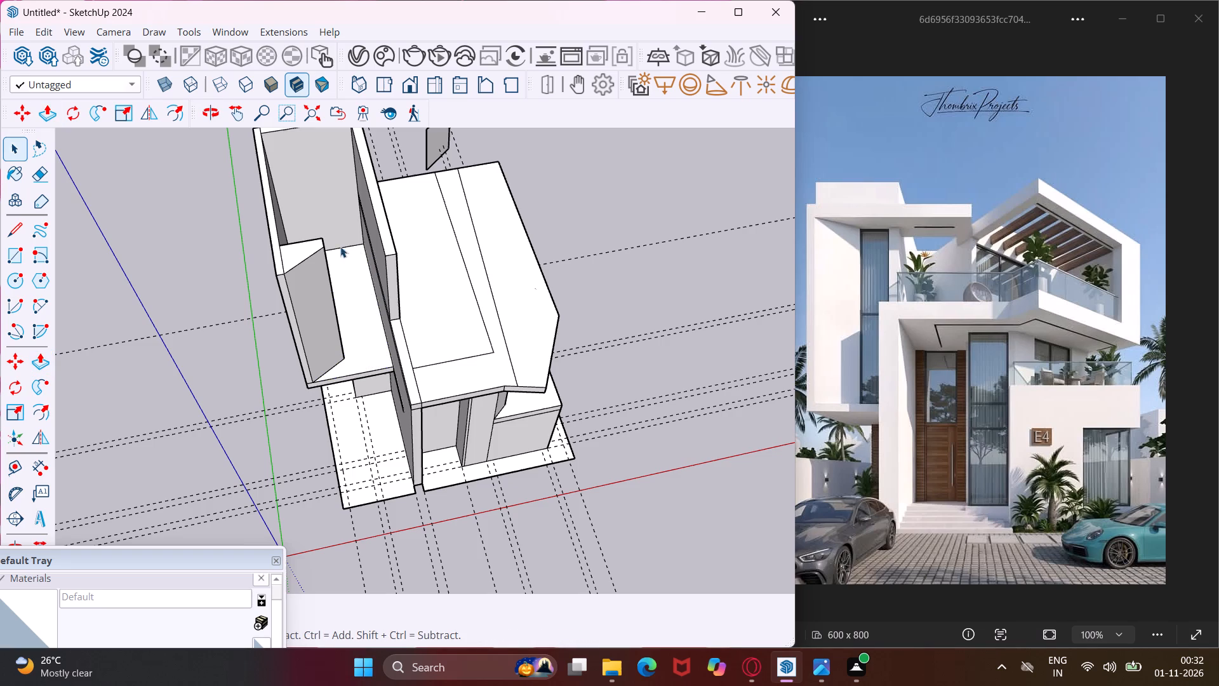
Draw an upright rotated rectangle 1' high along the full outer top edge of the short-end wall.
middle_click_drag(330, 245, 672, 244)
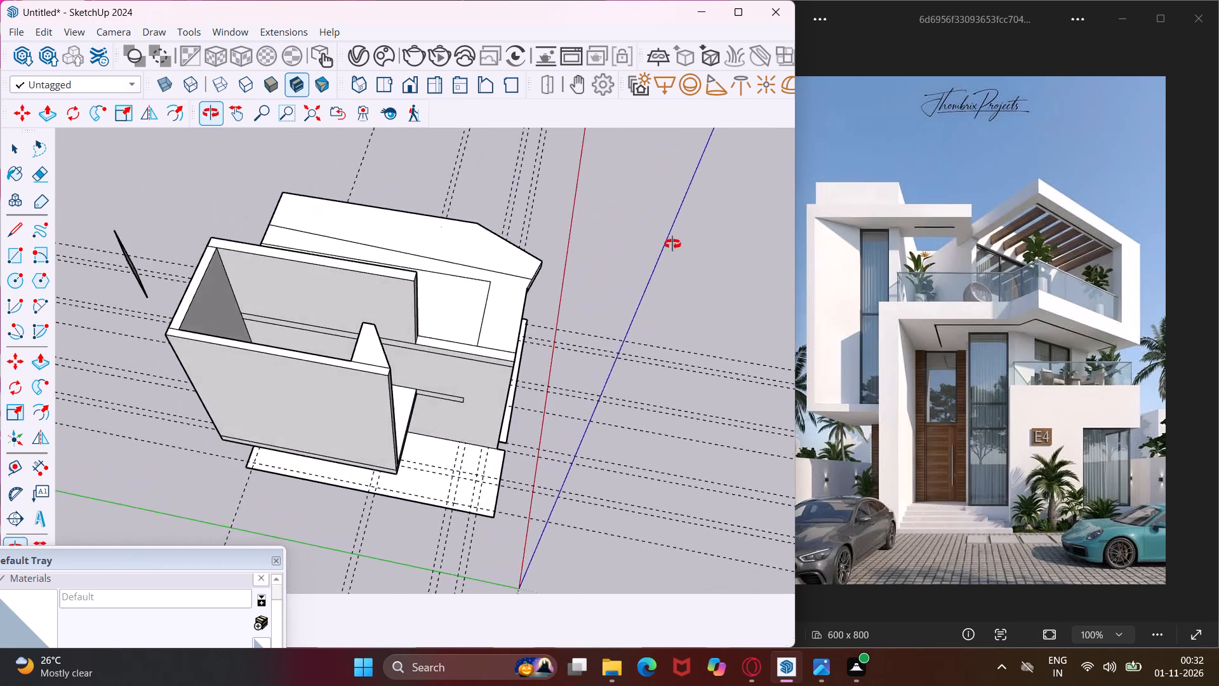
middle_click_drag(672, 244, 727, 205)
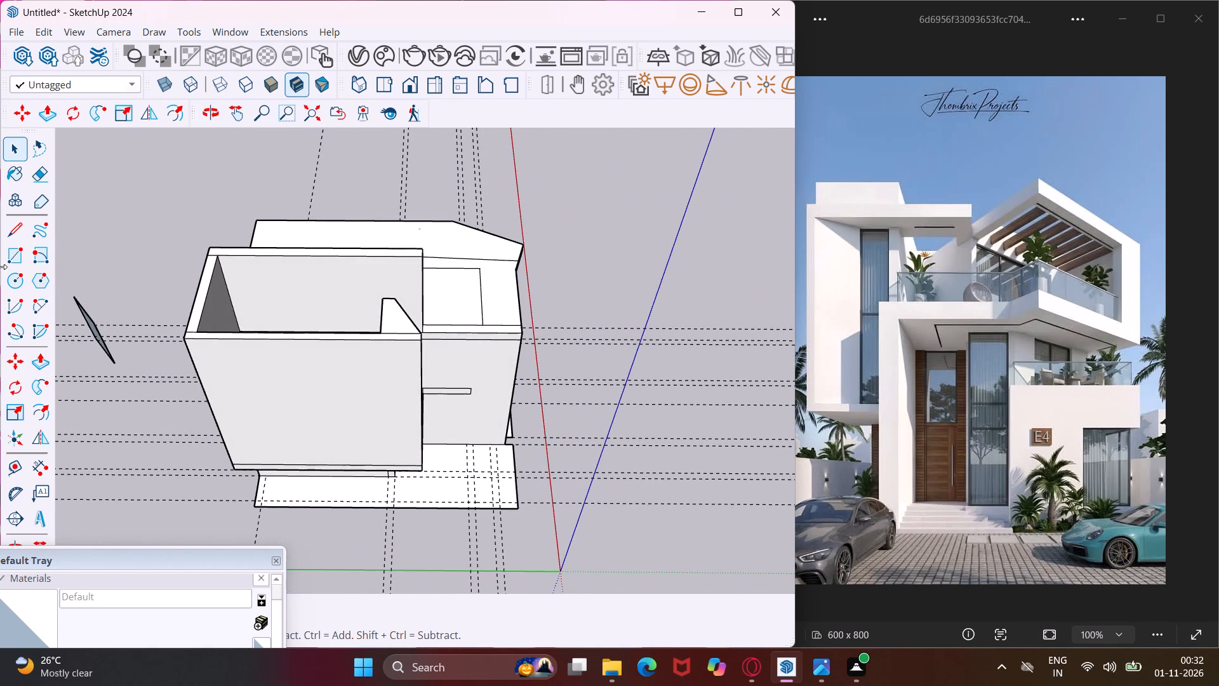
left_click(33, 253)
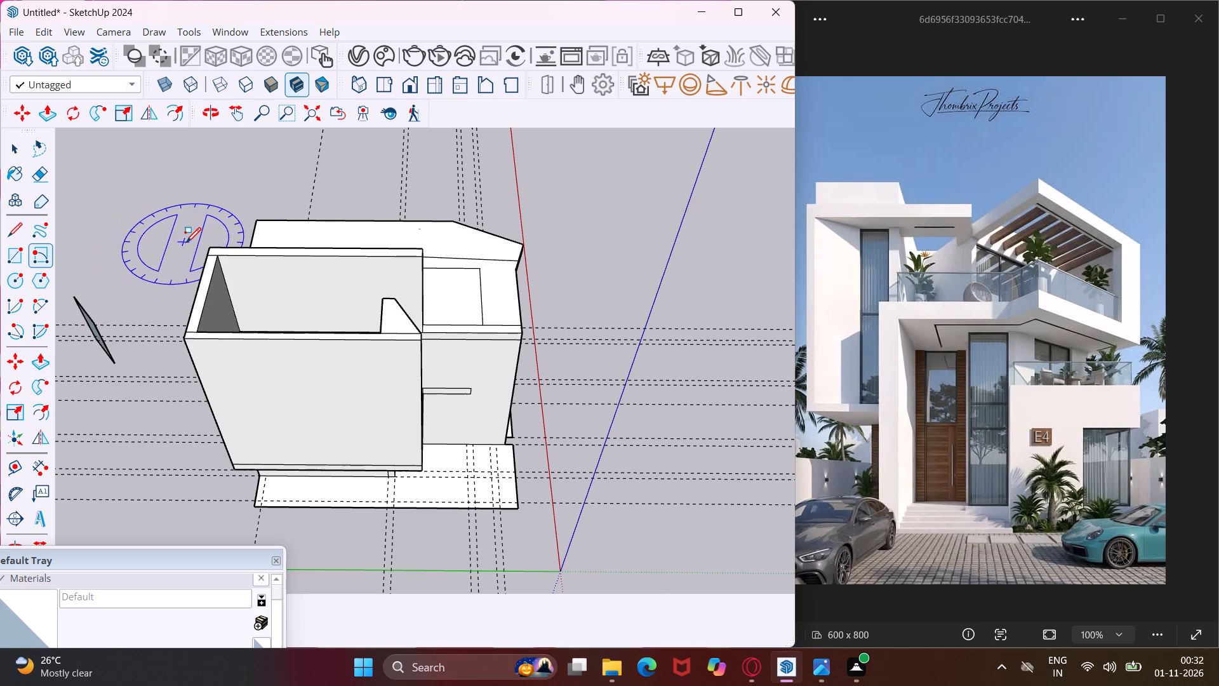
scroll(185, 242, "up", 7)
left_click(237, 254)
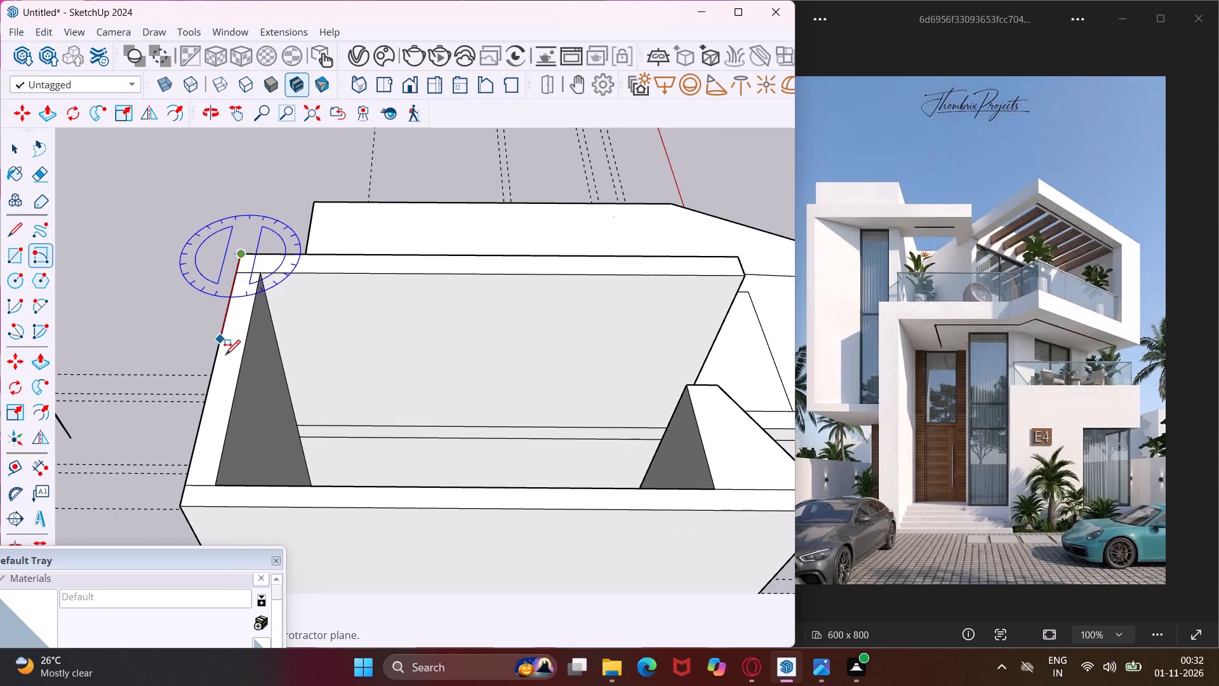
left_click(180, 505)
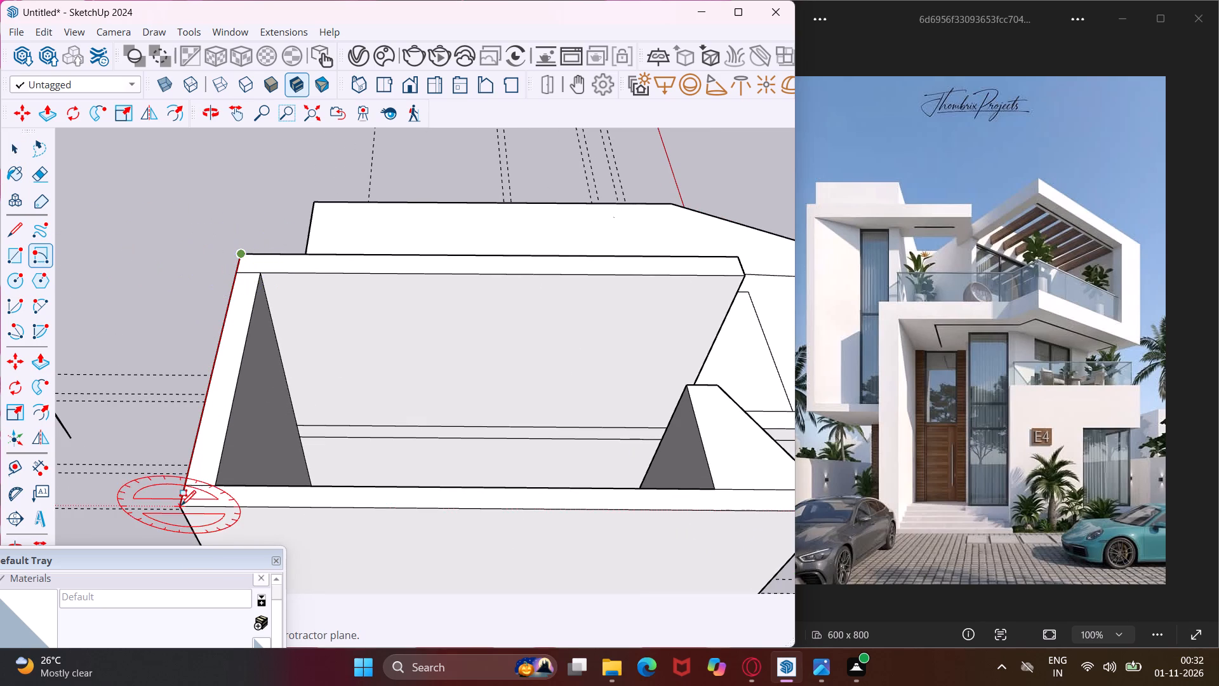
middle_click_drag(183, 504, 234, 351)
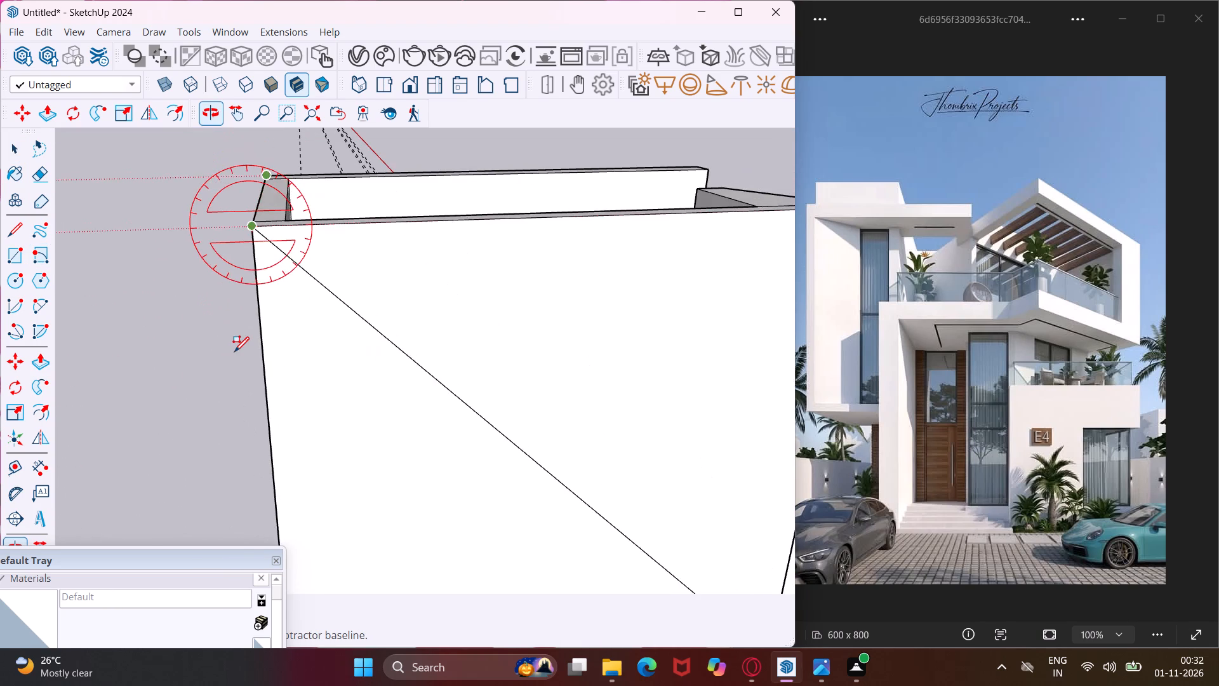
scroll(234, 351, "down", 3)
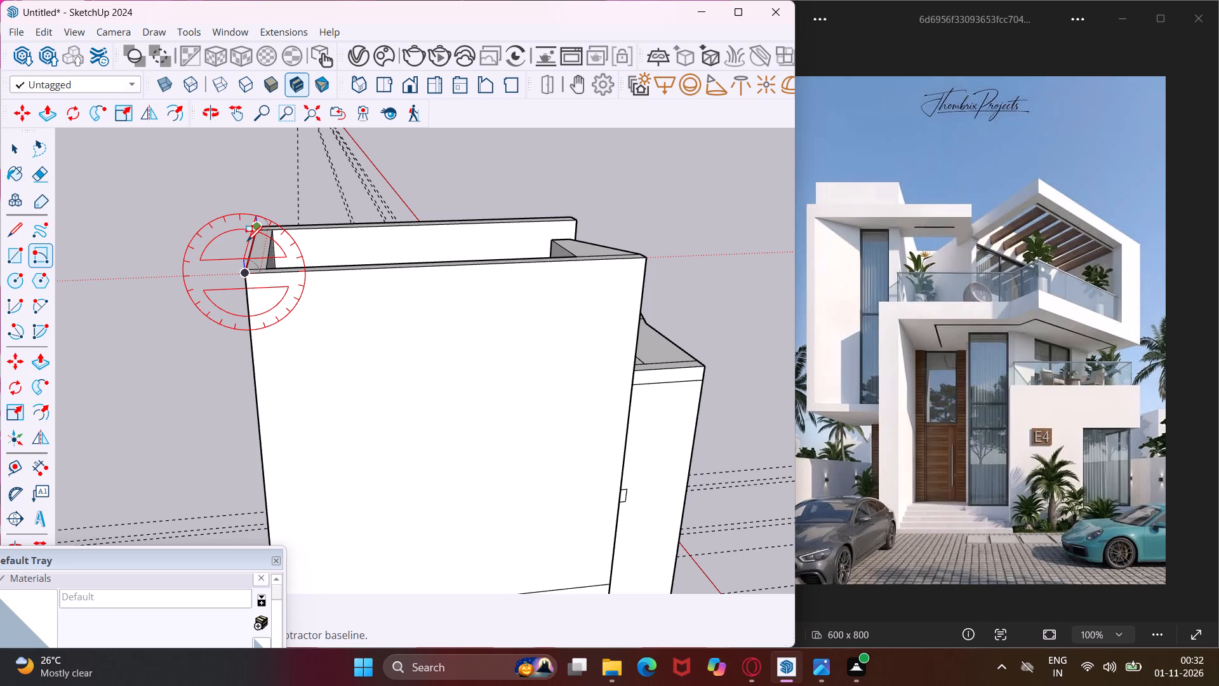
type("1'")
key("Return")
key("Escape")
key("space")
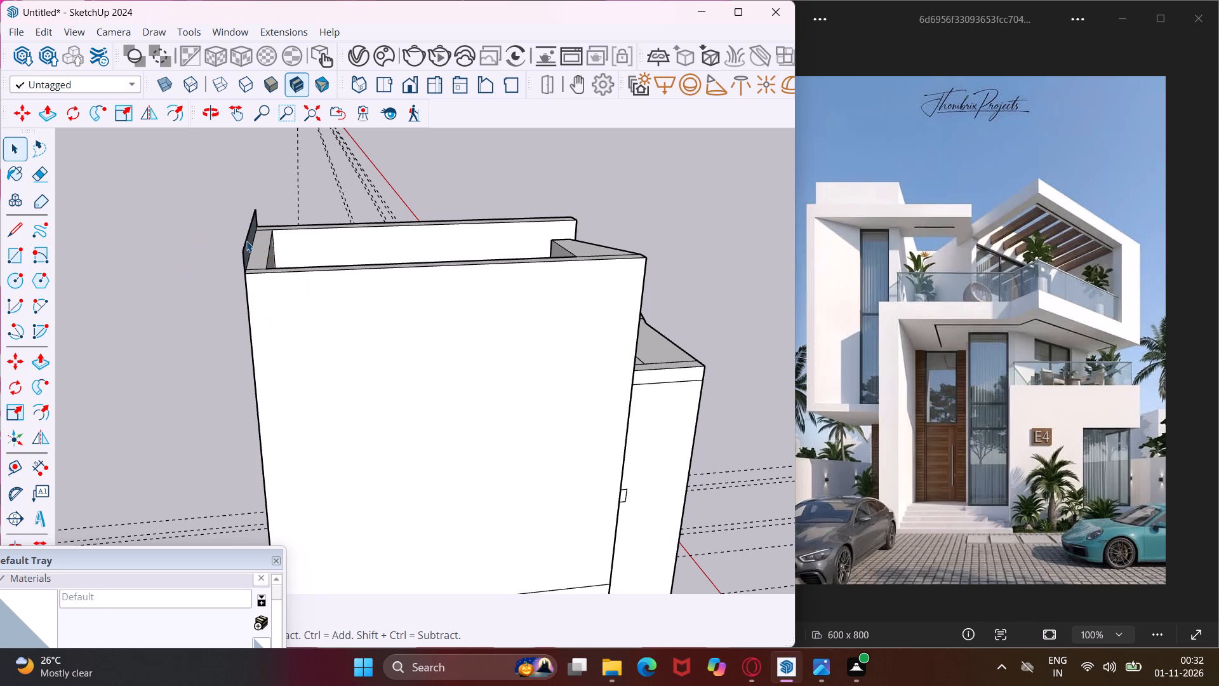
Push/pull the 1' upright rectangle across the wall tops to the walls' free end, forming a roof slab.
middle_click_drag(240, 245, 187, 278)
scroll(187, 282, "up", 3)
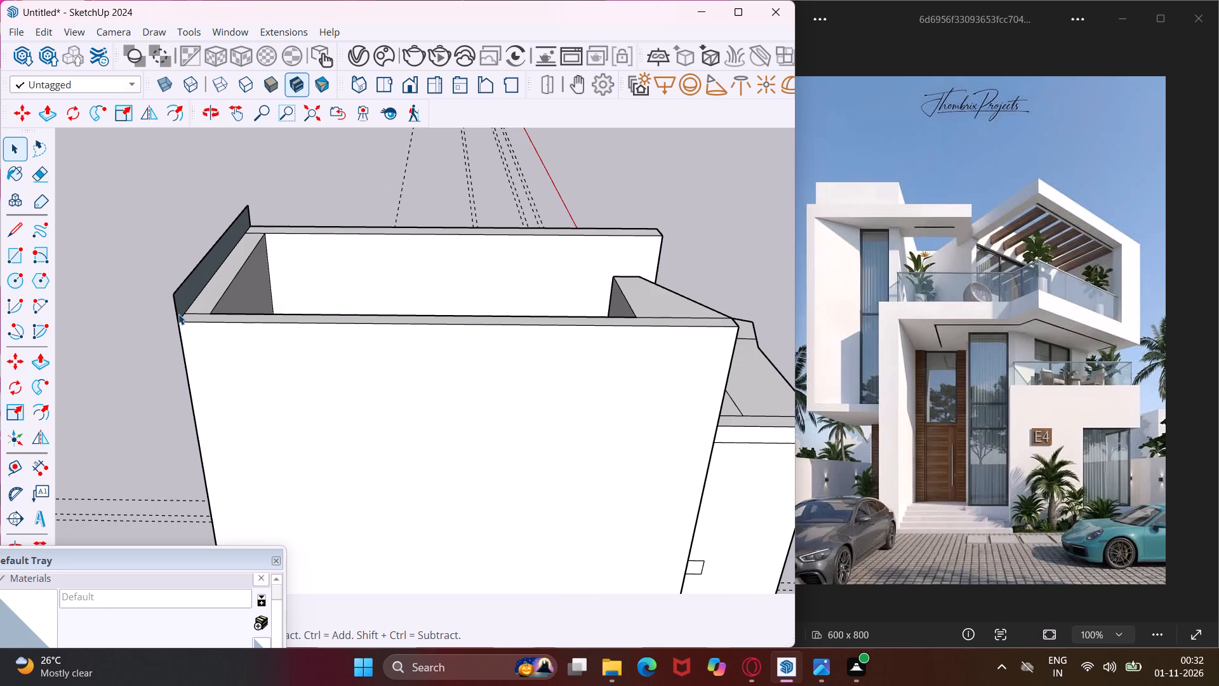
scroll(178, 314, "up", 2)
left_click(184, 293)
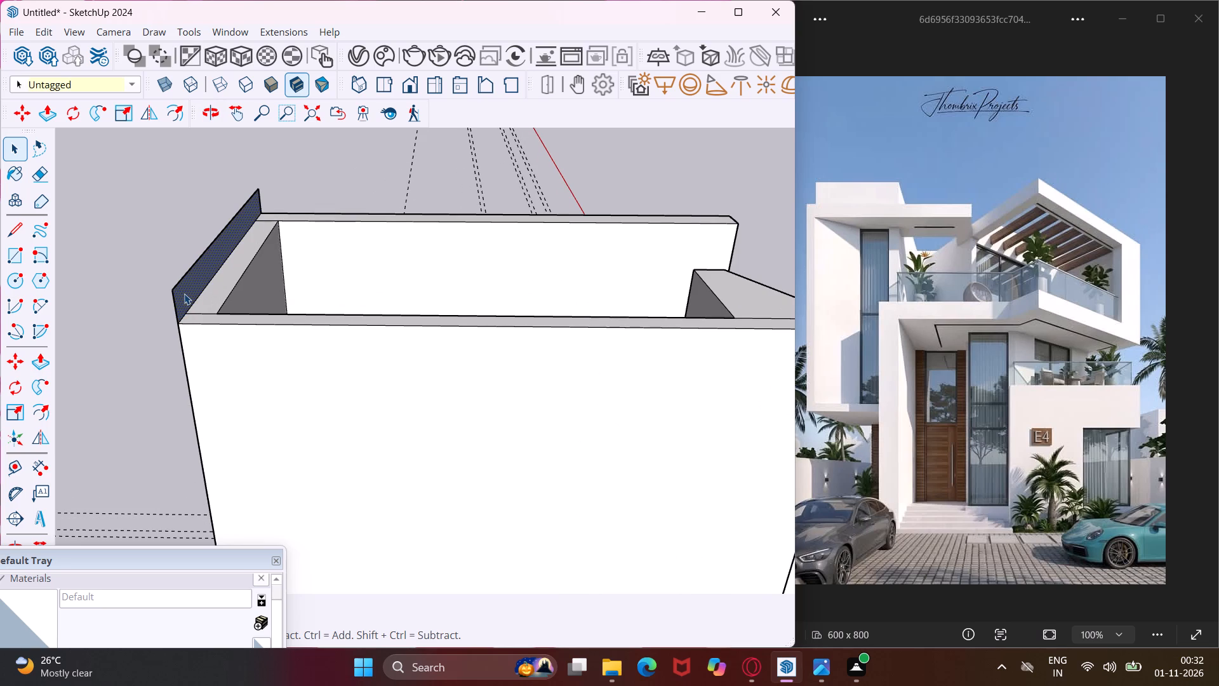
key("p")
left_click(184, 293)
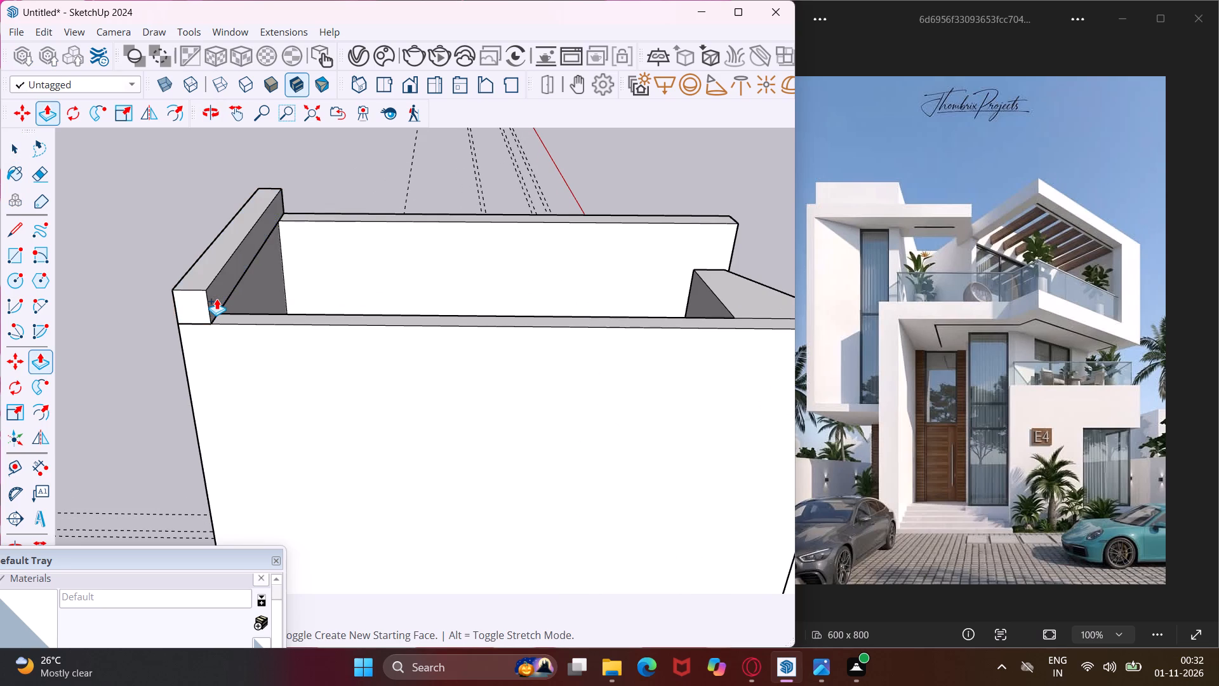
scroll(216, 299, "down", 4)
scroll(324, 293, "down", 4)
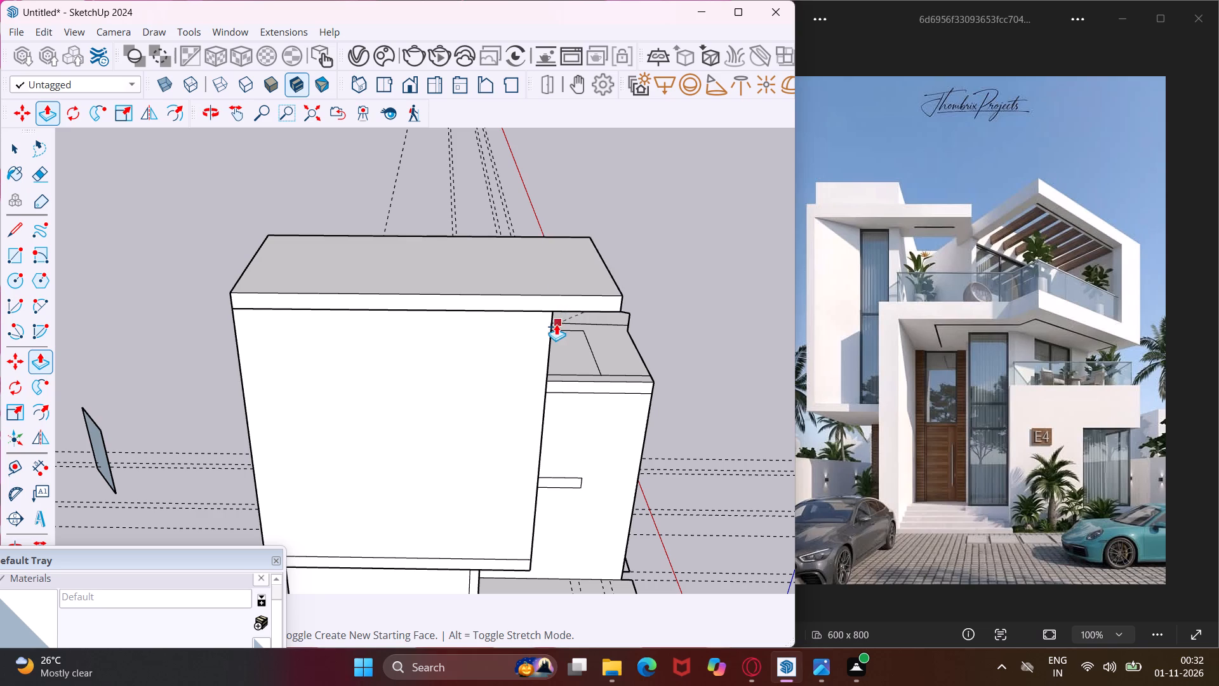
left_click(551, 327)
Push/pull the inner wall's free end face back slightly so it sits behind the roof slab's front edge.
middle_click_drag(549, 325, 279, 332)
scroll(385, 278, "up", 4)
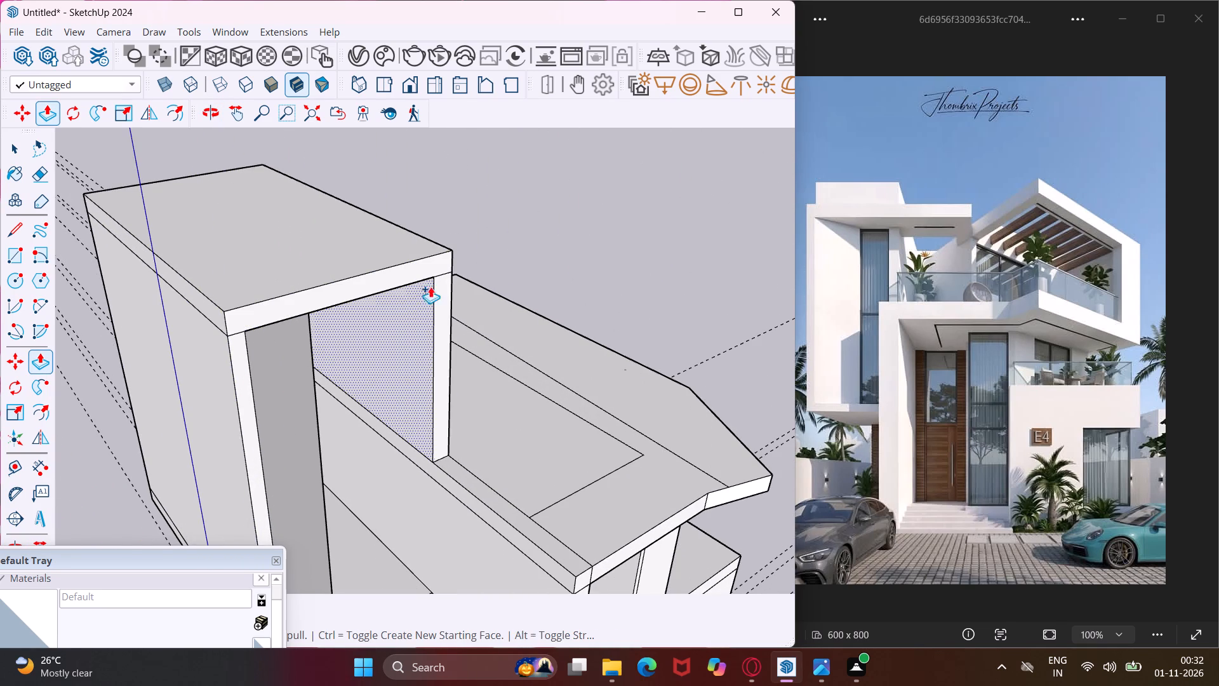
scroll(454, 319, "up", 3)
left_click(446, 323)
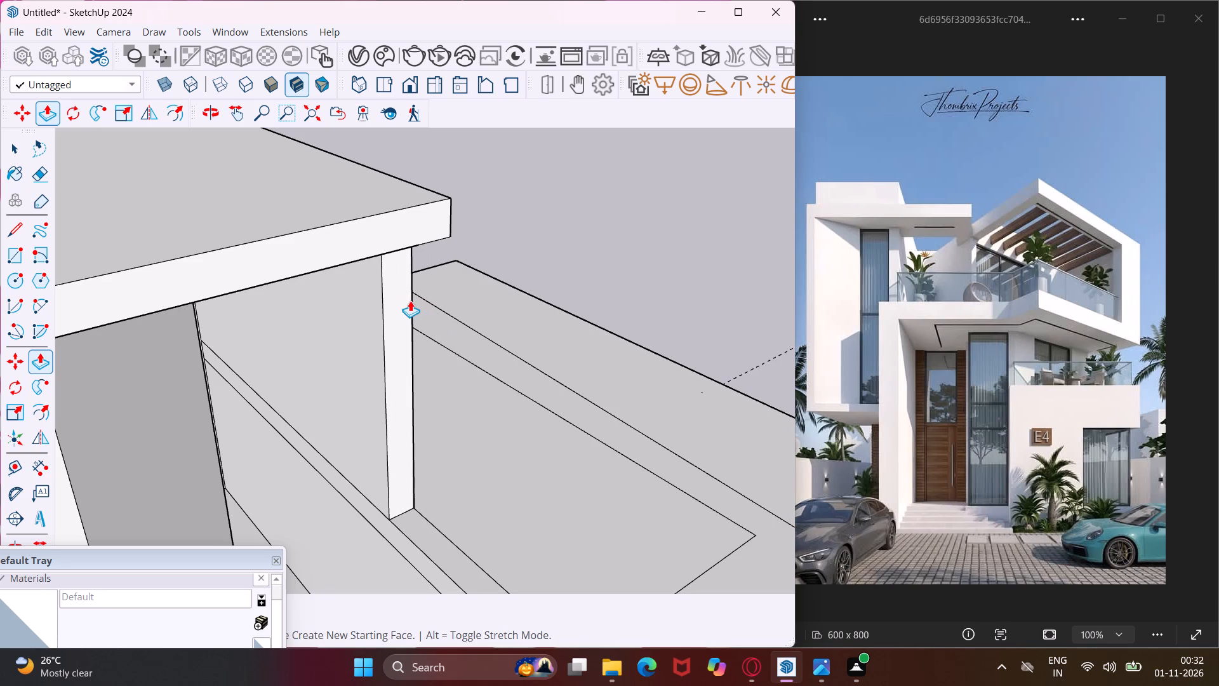
left_click(410, 300)
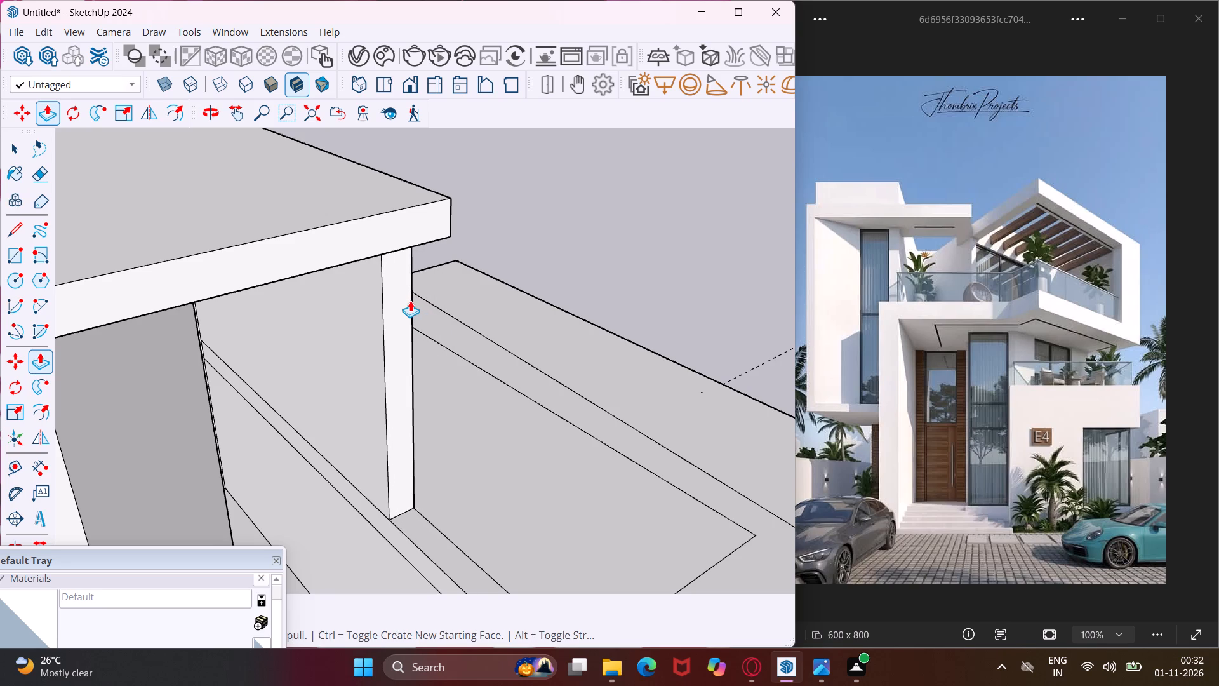
middle_click_drag(410, 300, 426, 300)
scroll(382, 267, "down", 5)
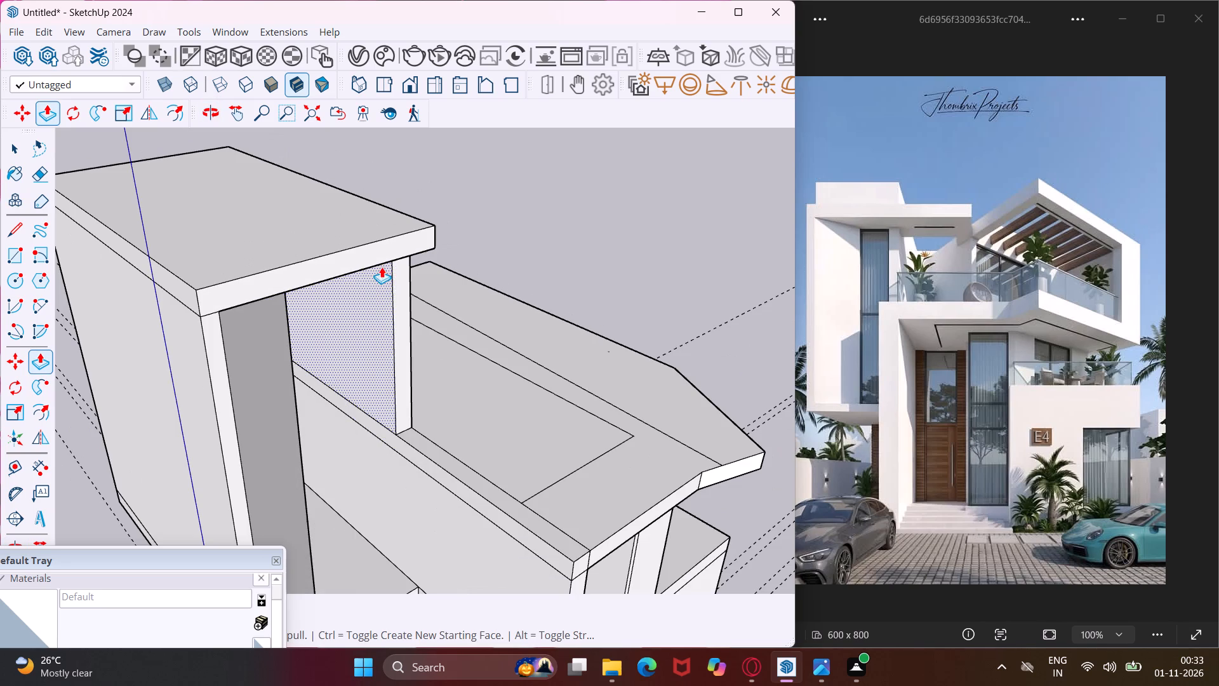
scroll(370, 390, "down", 5)
key("Escape")
key("space")
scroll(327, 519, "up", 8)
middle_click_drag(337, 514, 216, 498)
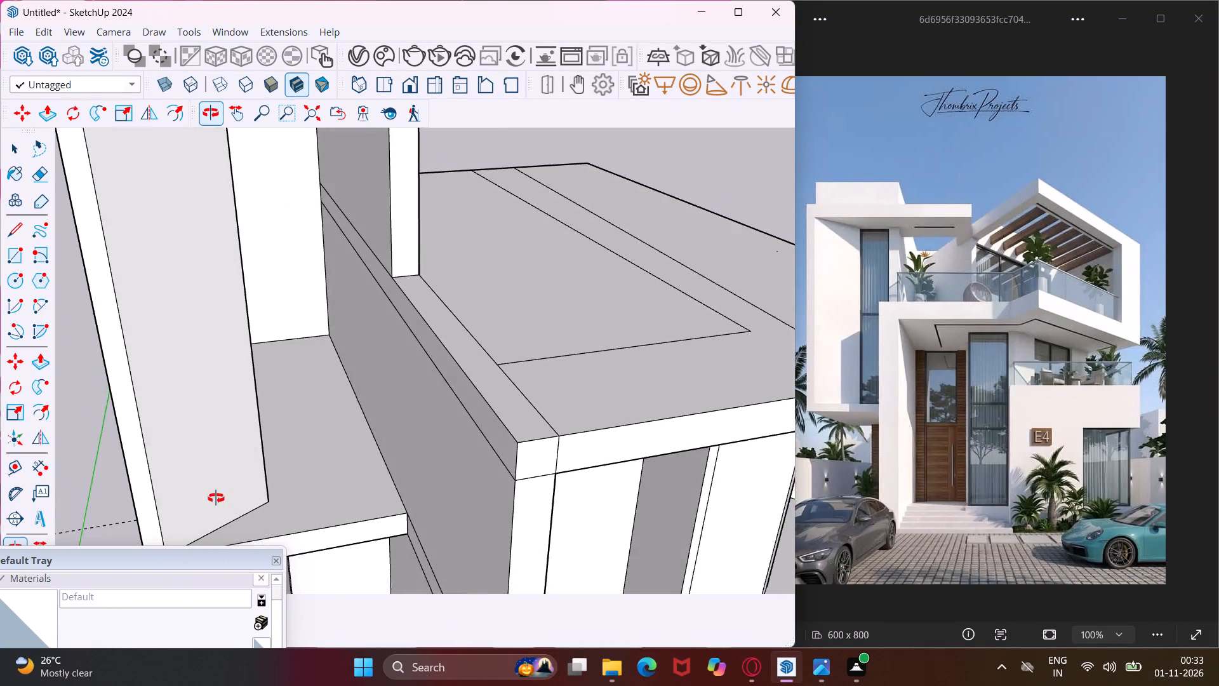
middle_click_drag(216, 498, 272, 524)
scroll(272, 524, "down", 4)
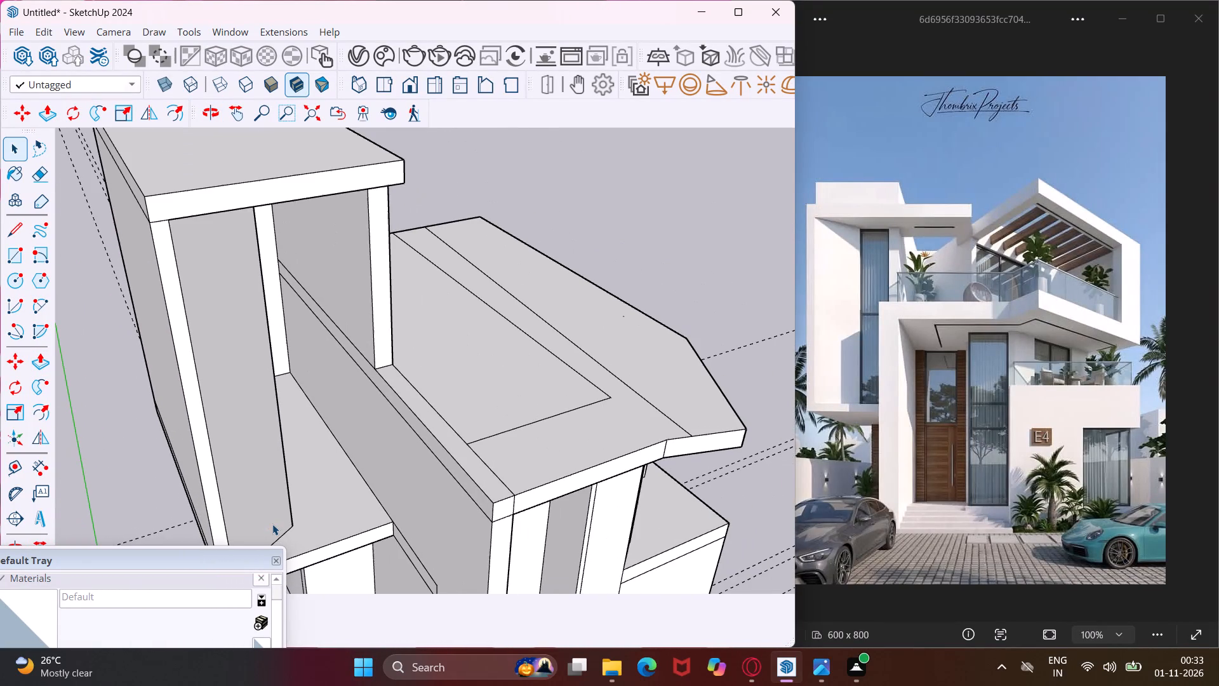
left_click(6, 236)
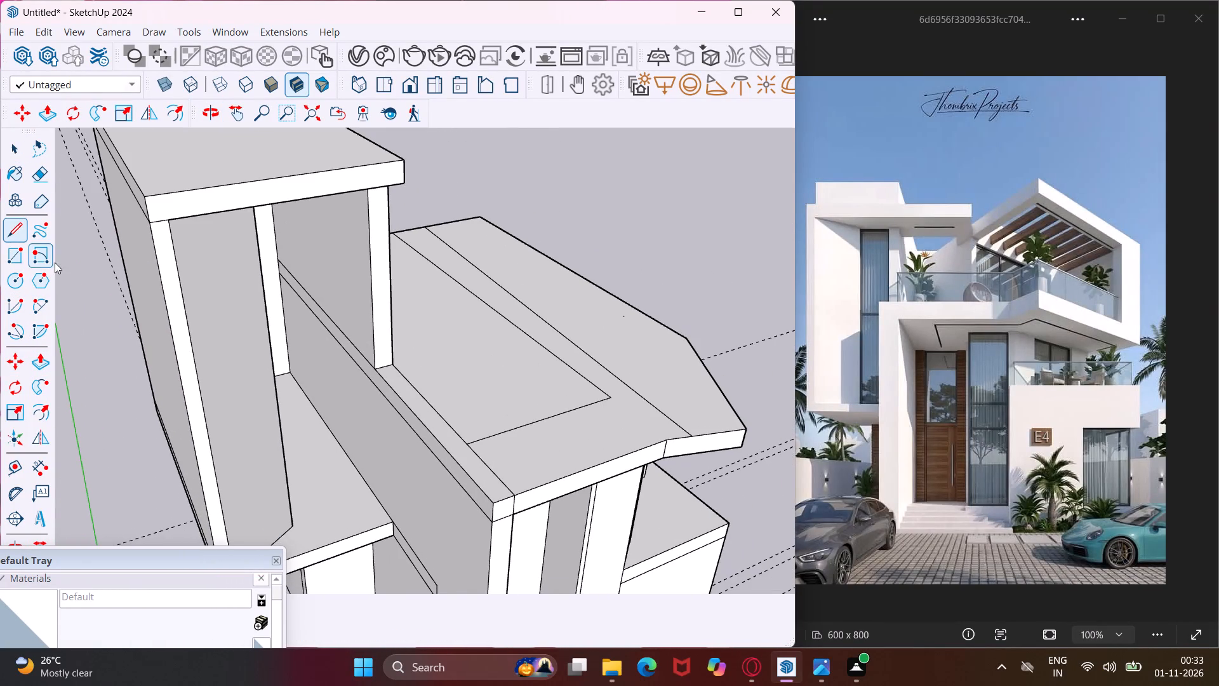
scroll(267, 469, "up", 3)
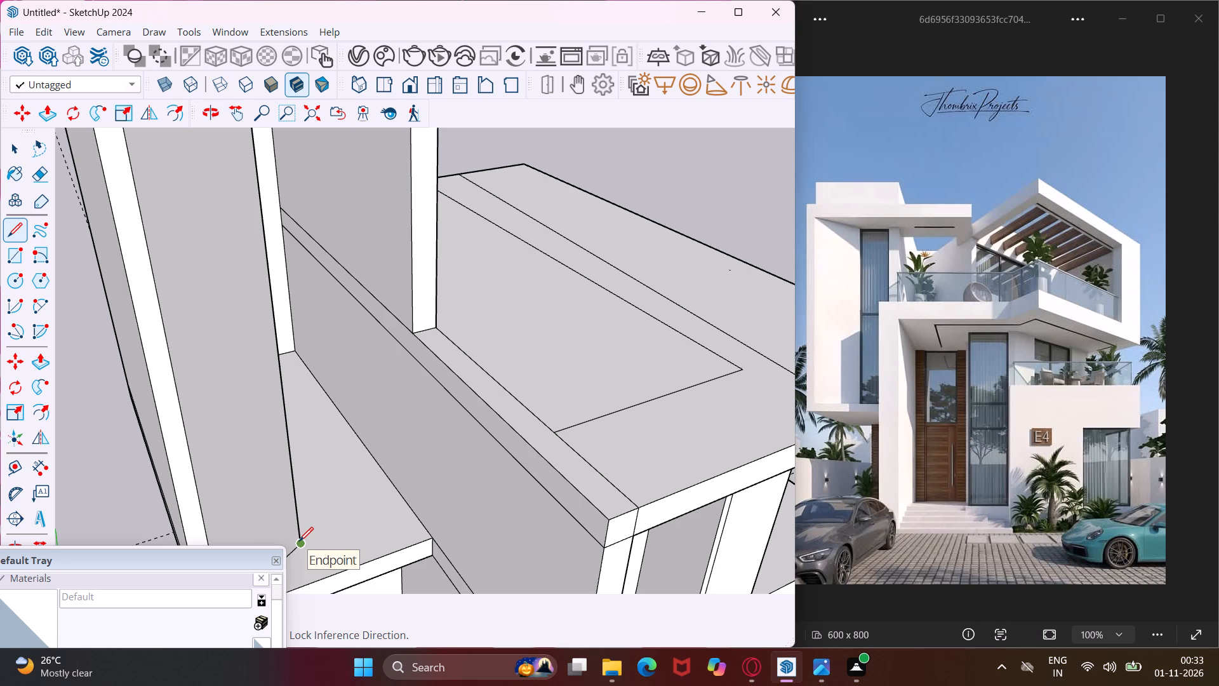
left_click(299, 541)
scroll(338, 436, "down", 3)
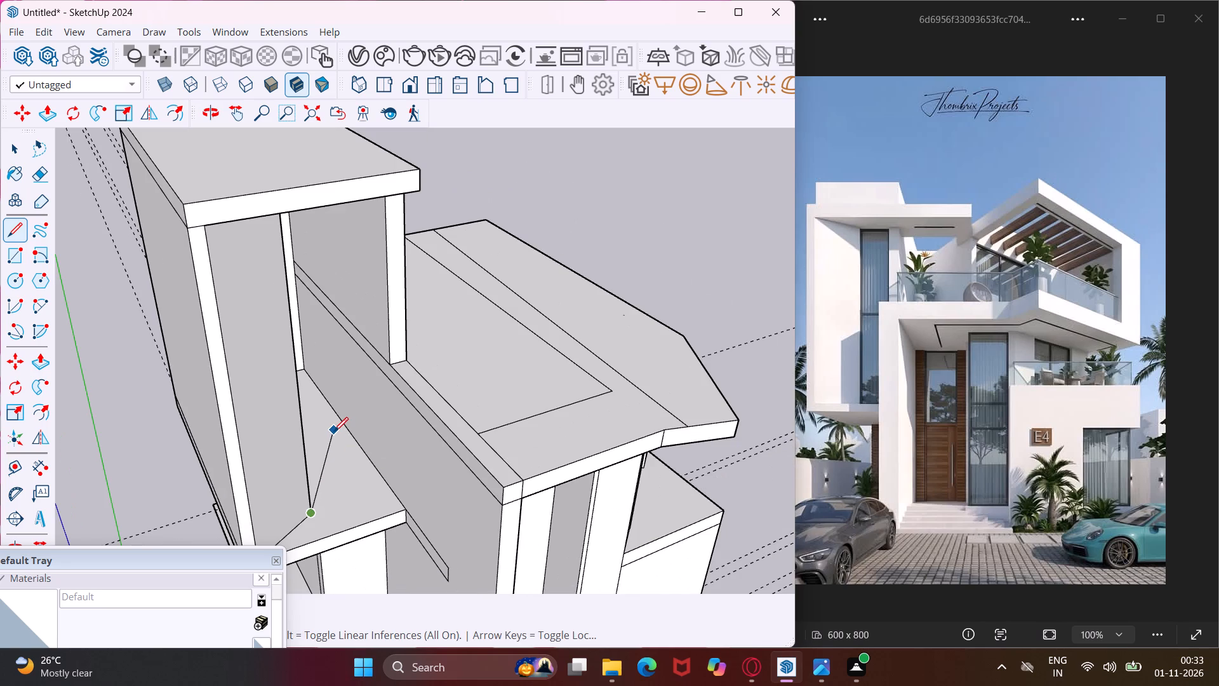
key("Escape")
Draw an upright rectangle closing the upper-storey opening, from the tapered wall's inner bottom corner to the roof underside at the inner wall.
left_click(4, 264)
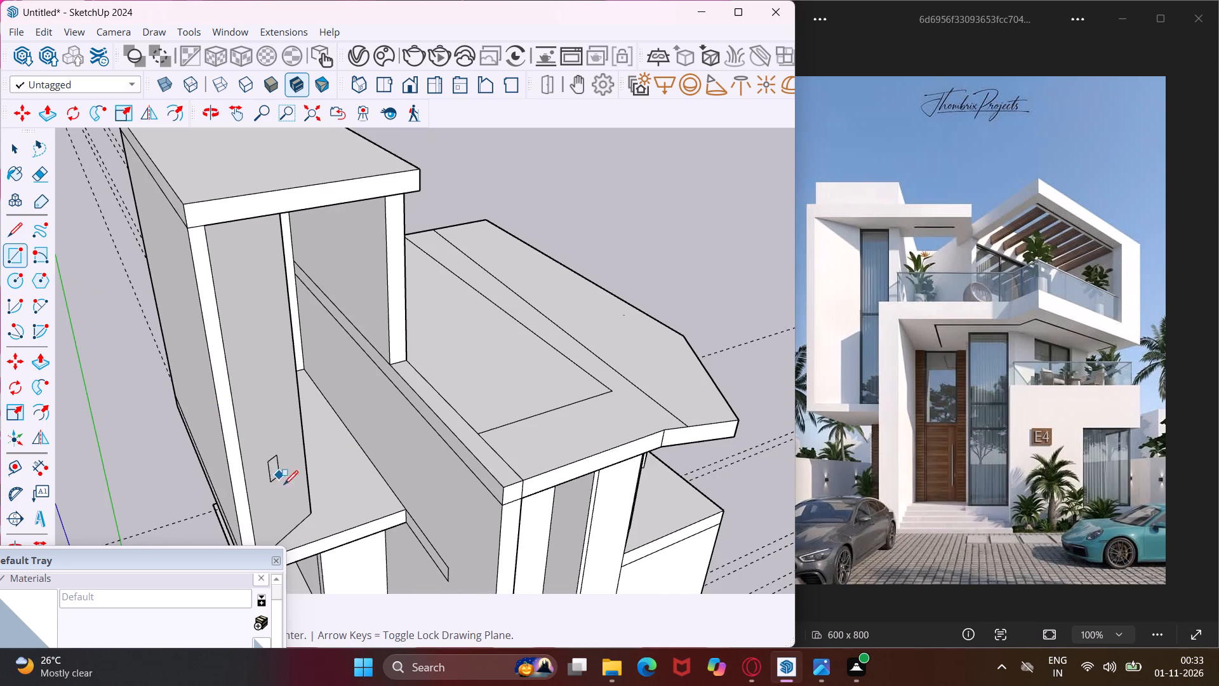
left_click(310, 516)
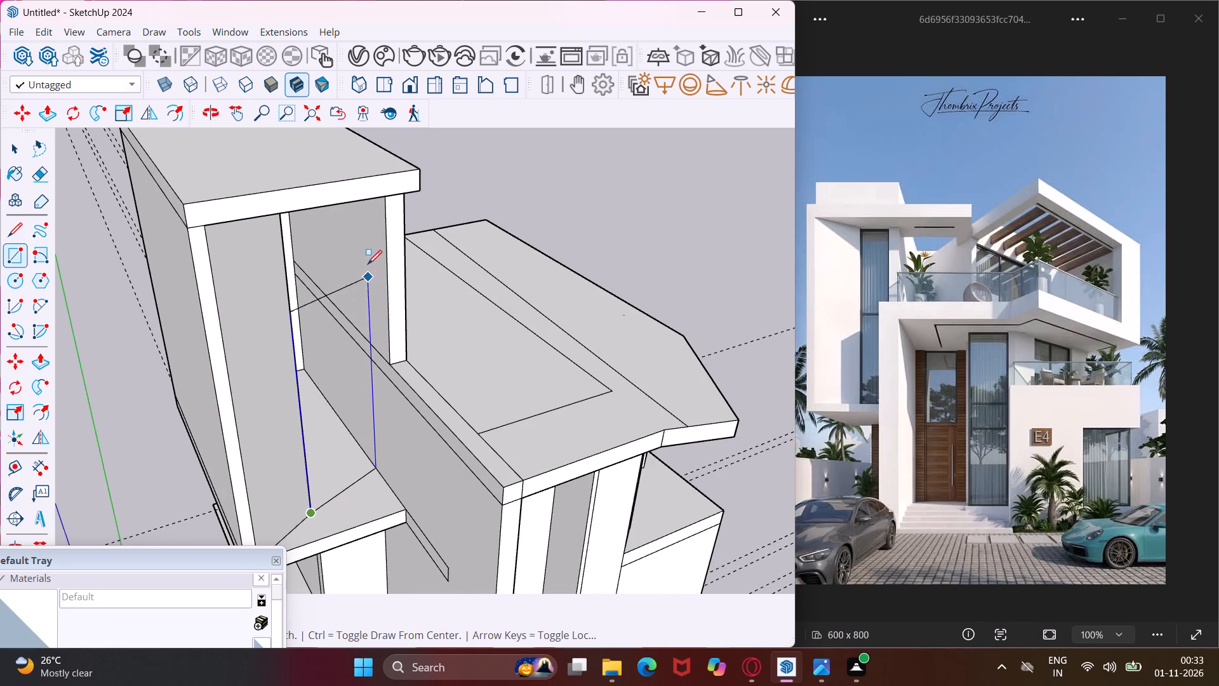
middle_click_drag(373, 215, 454, 128)
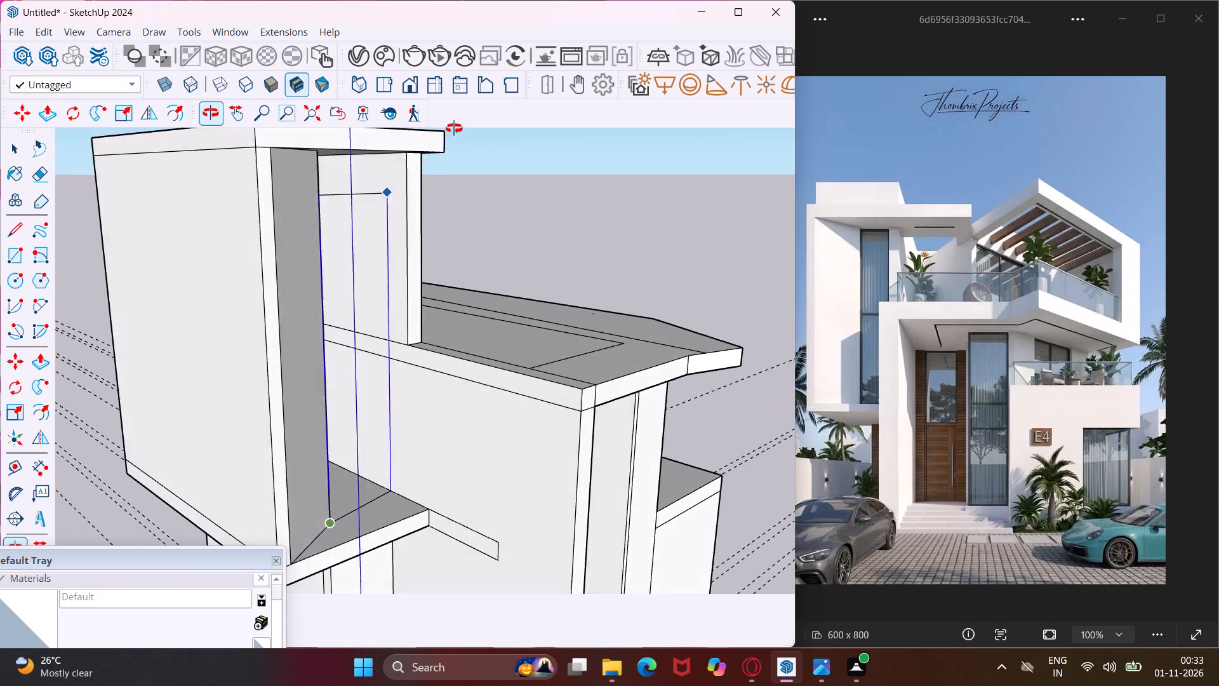
middle_click_drag(454, 128, 478, 125)
scroll(389, 178, "up", 3)
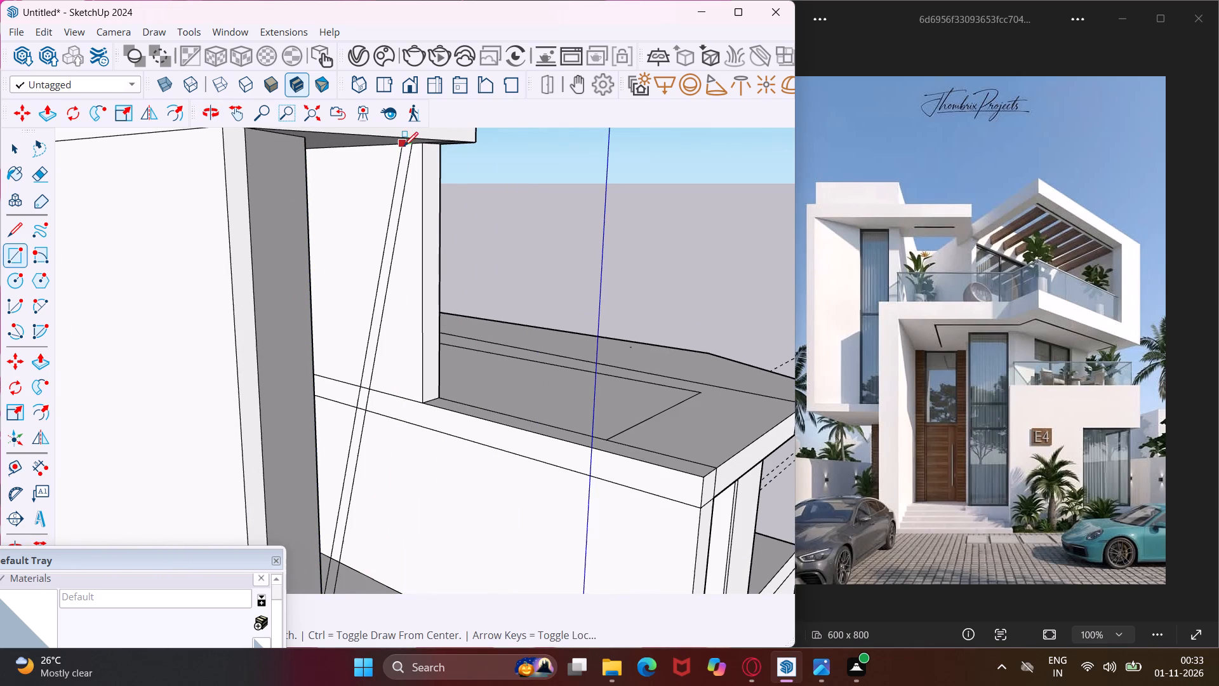
scroll(400, 147, "up", 3)
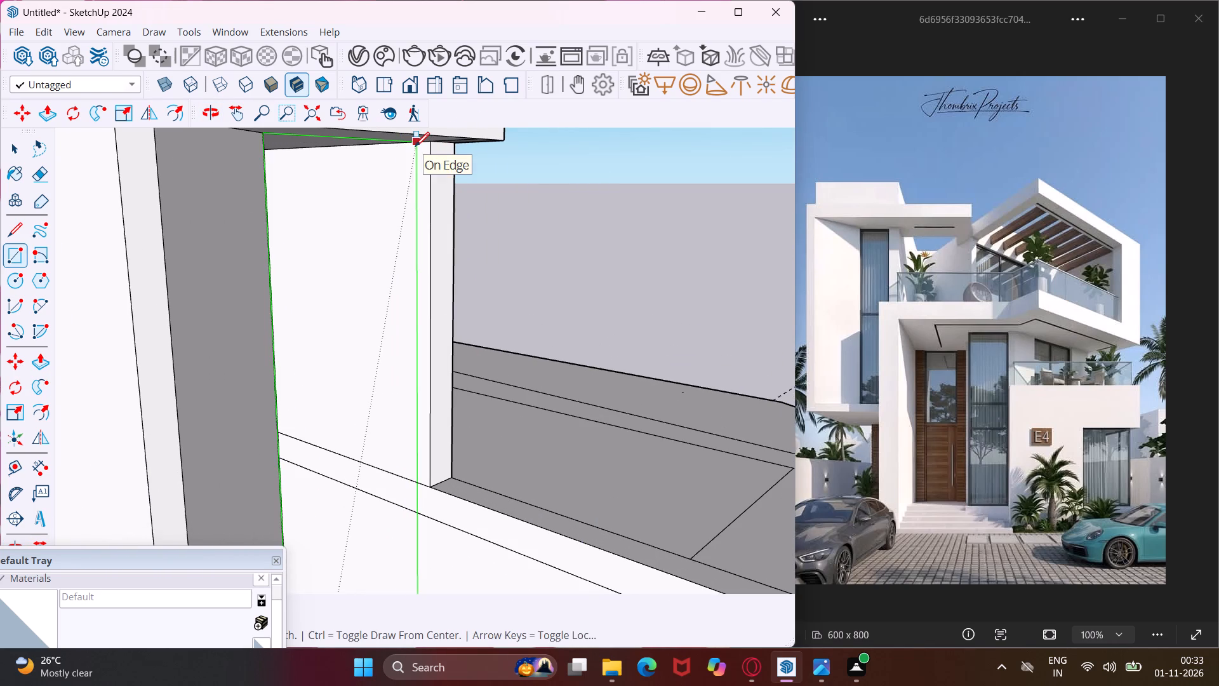
left_click(415, 145)
key("Escape")
key("space")
Copy the upright rectangle face out of the upper-storey opening and place it well clear of the house, beyond the lower roof.
scroll(371, 172, "down", 11)
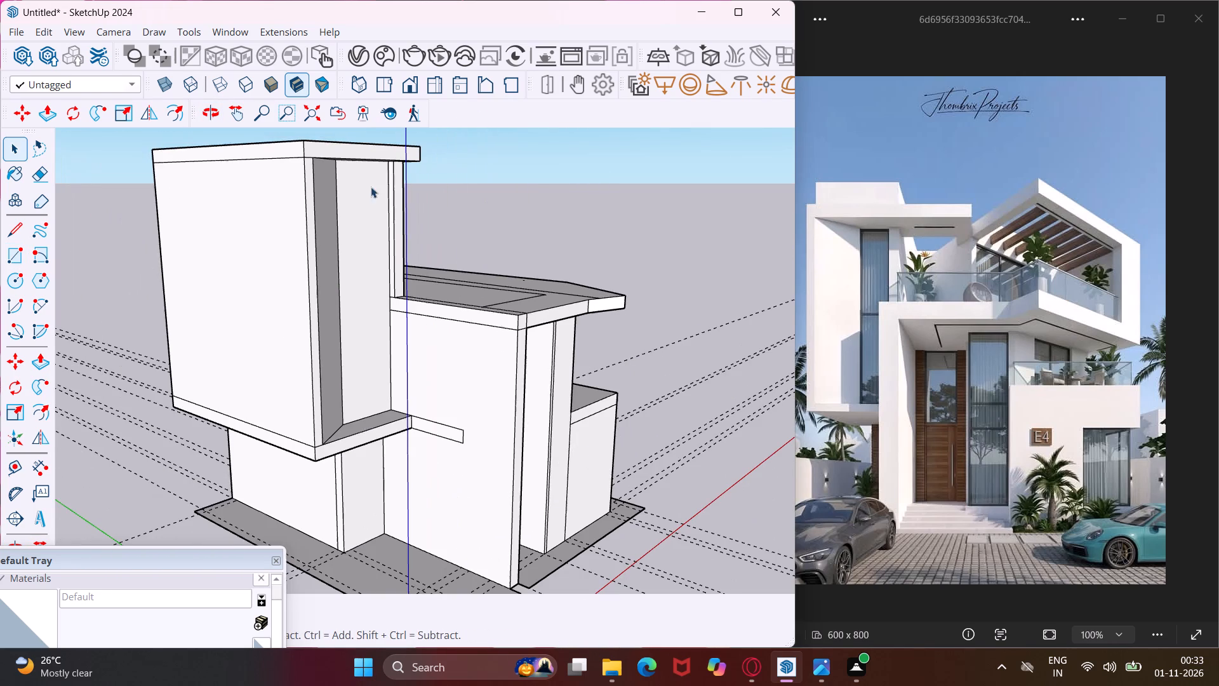
left_click(361, 274)
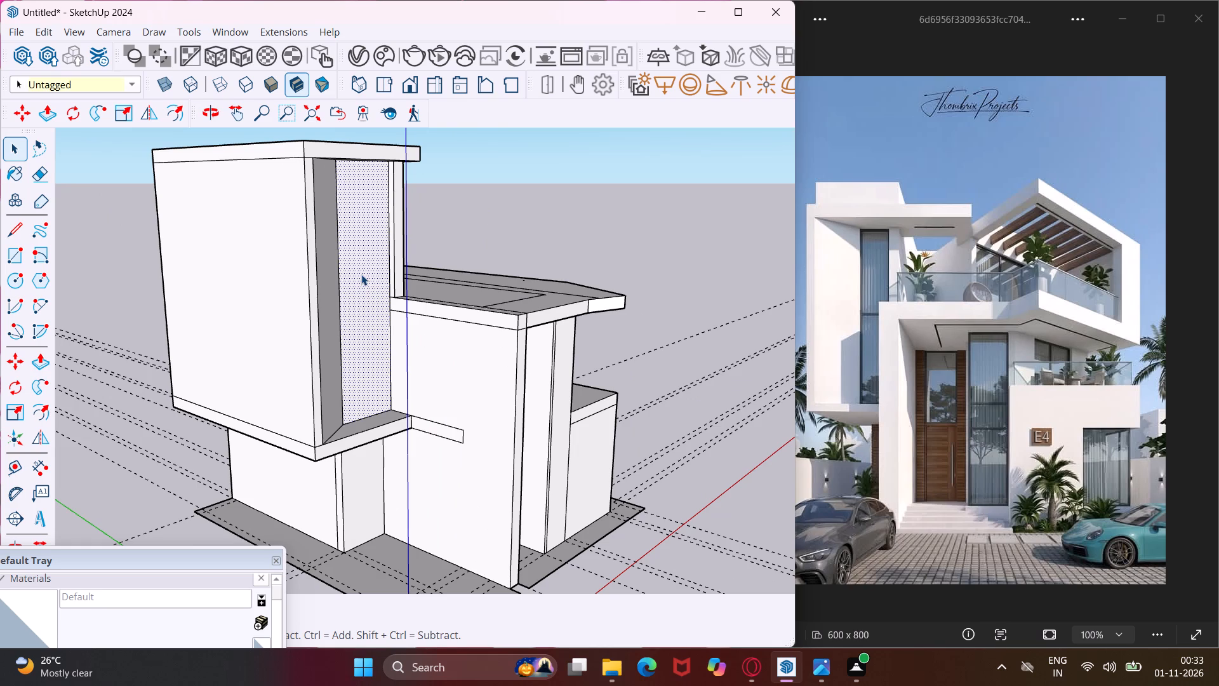
key("m")
left_click(361, 274)
scroll(389, 274, "down", 2)
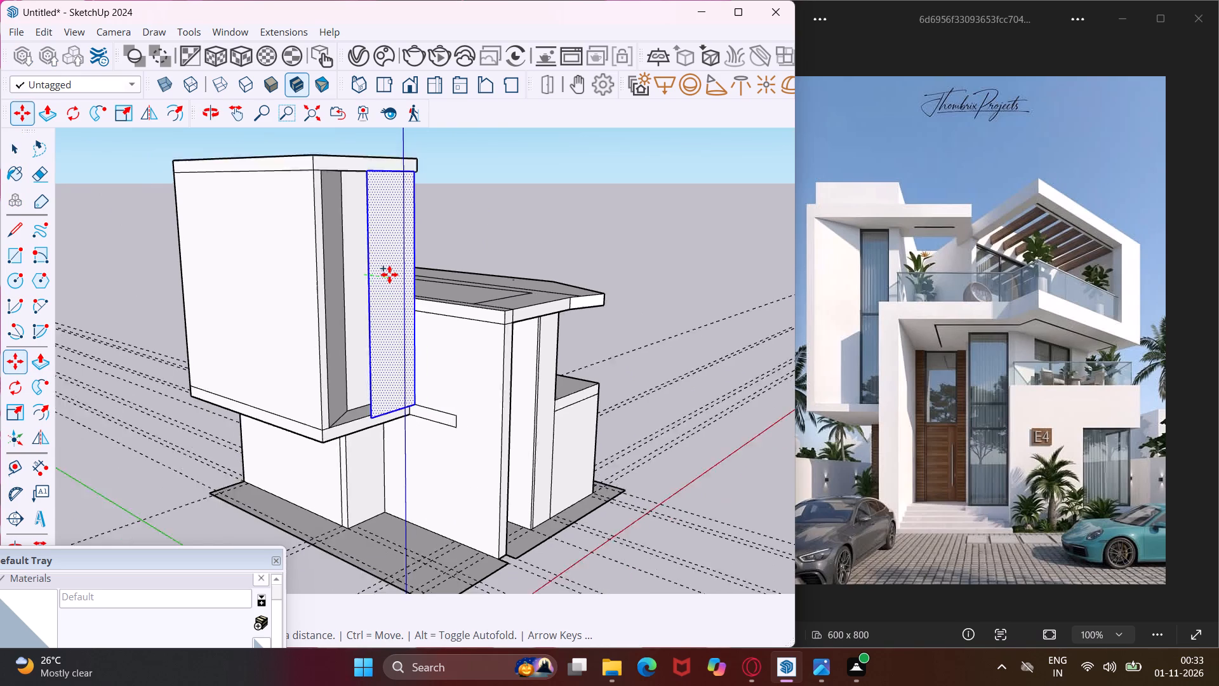
scroll(389, 274, "down", 1)
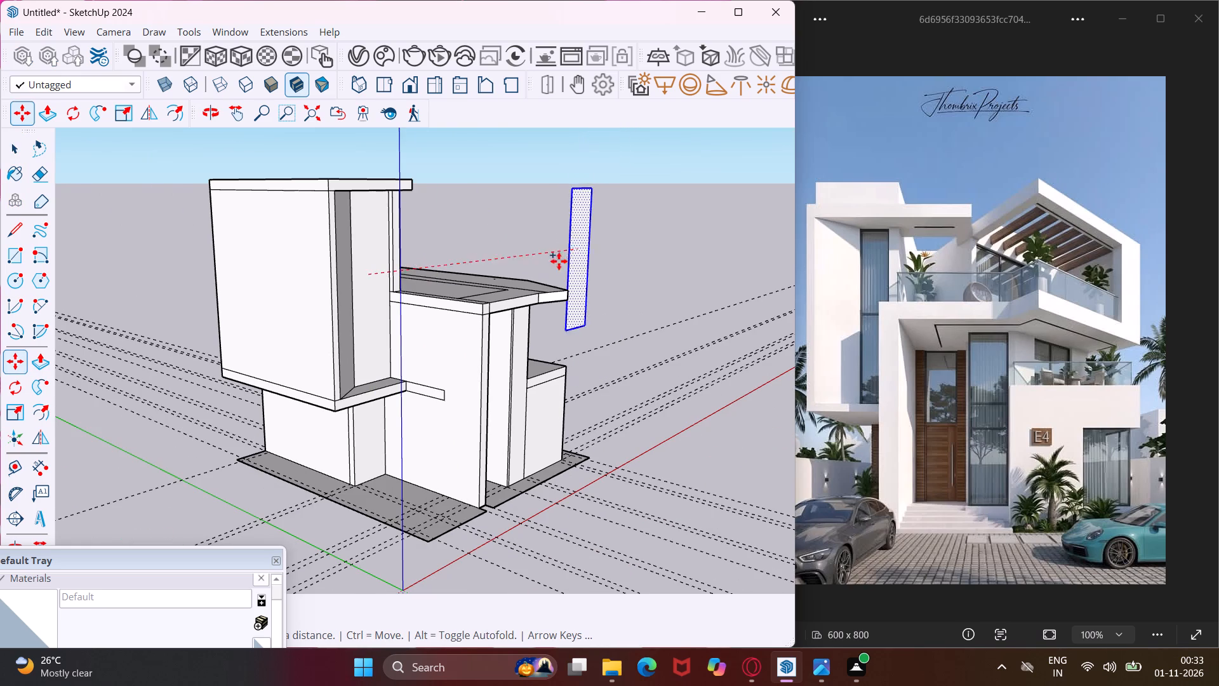
middle_click_drag(183, 427, 41, 516)
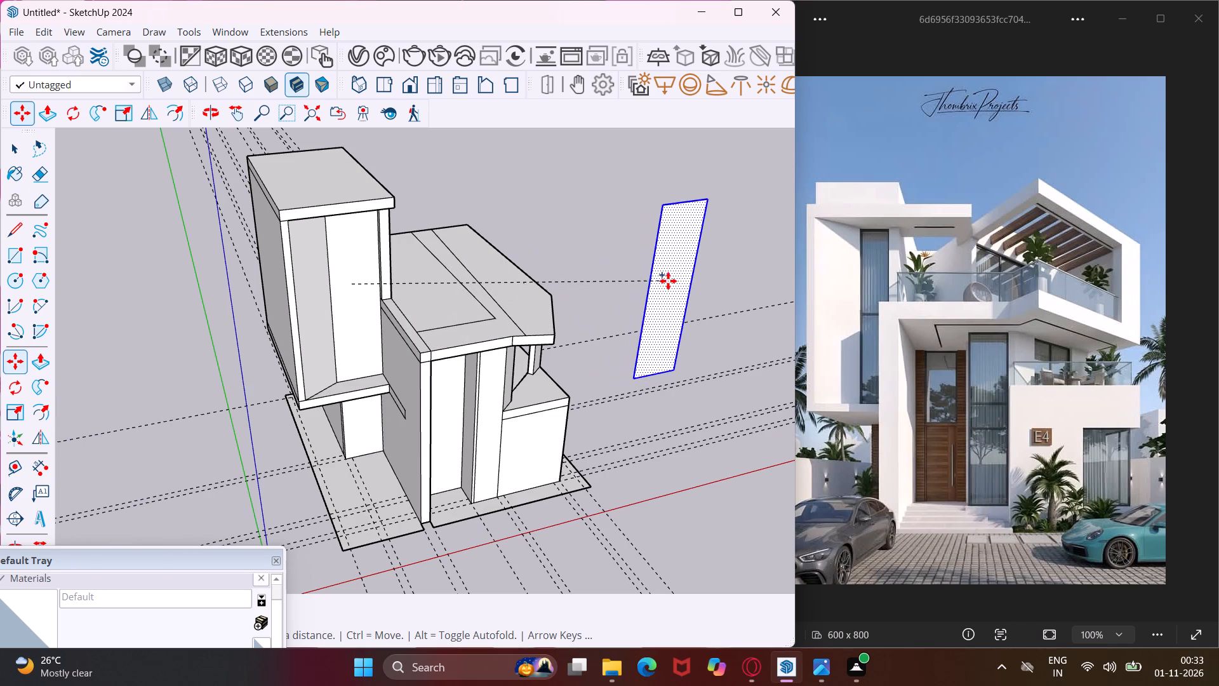
left_click(668, 280)
key("Escape")
key("space")
Delete the original face filling the upper-storey opening.
scroll(356, 309, "up", 3)
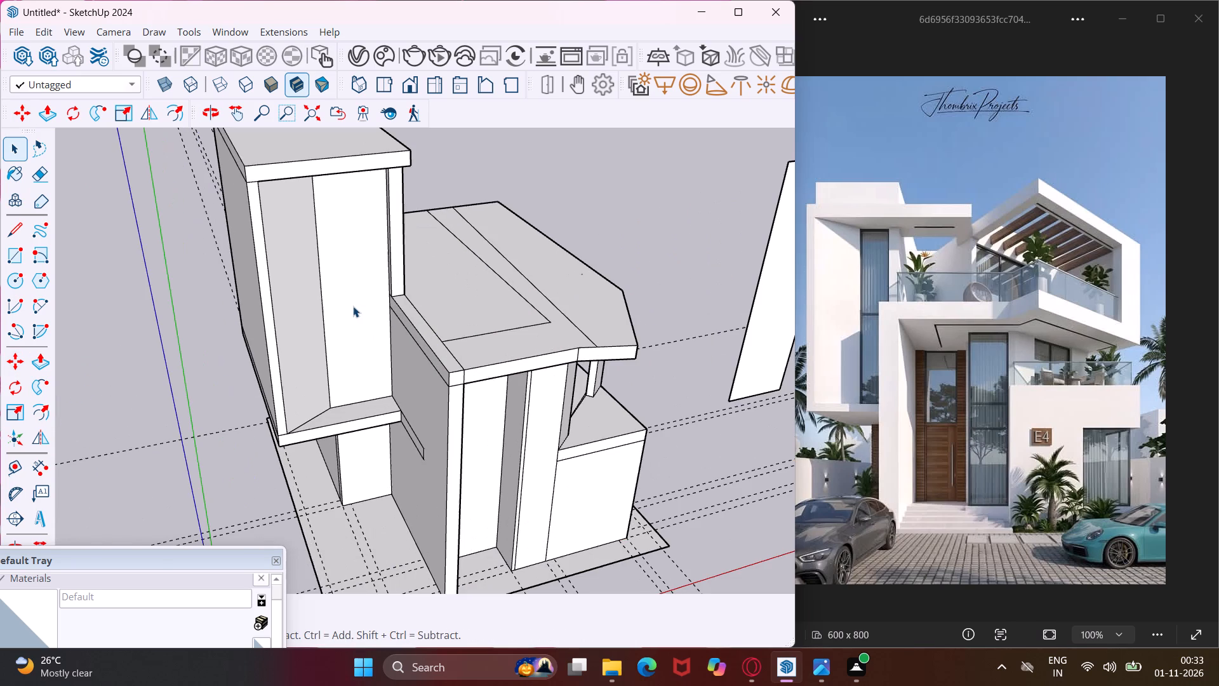
left_click(353, 306)
key("Delete")
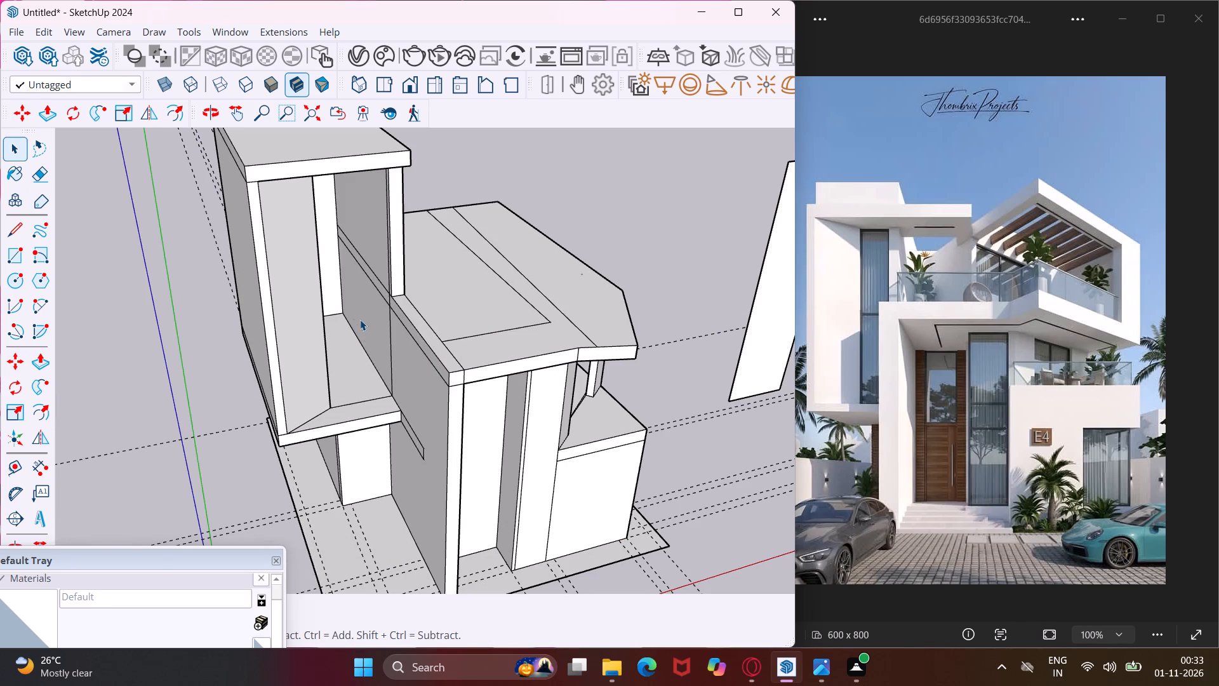
Draw a short line across the thickness of the upper roof slab's long inner side, splitting off its front portion.
scroll(354, 311, "down", 4)
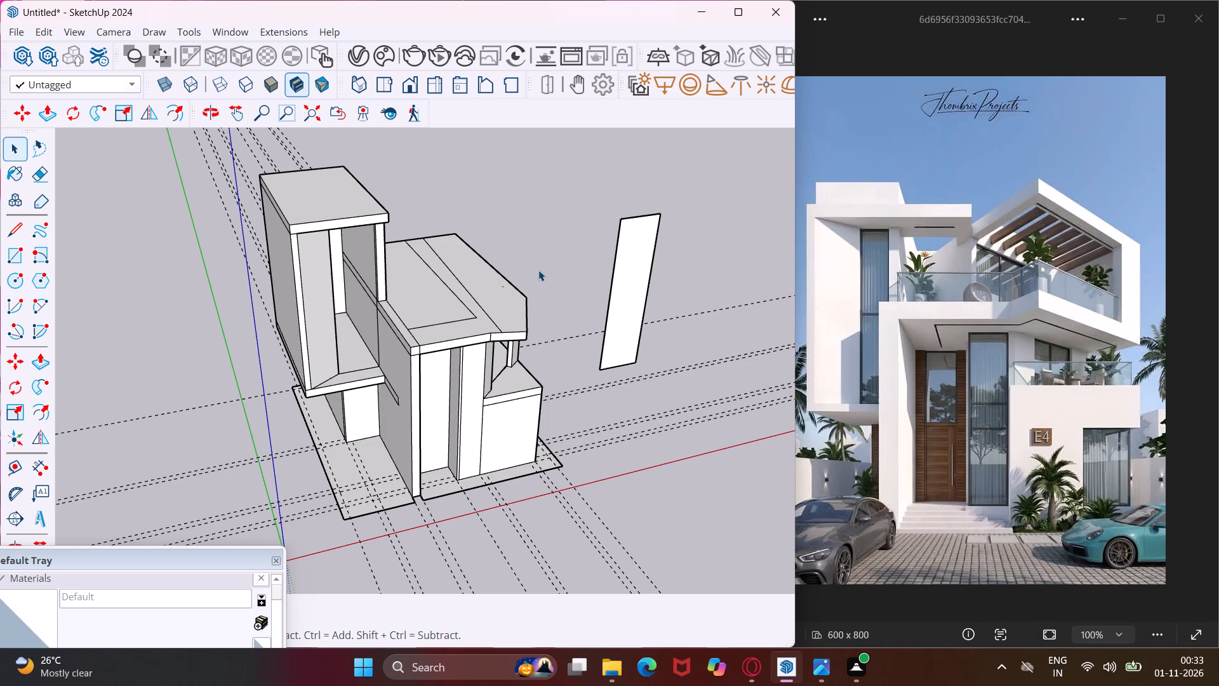
middle_click_drag(389, 213, 354, 232)
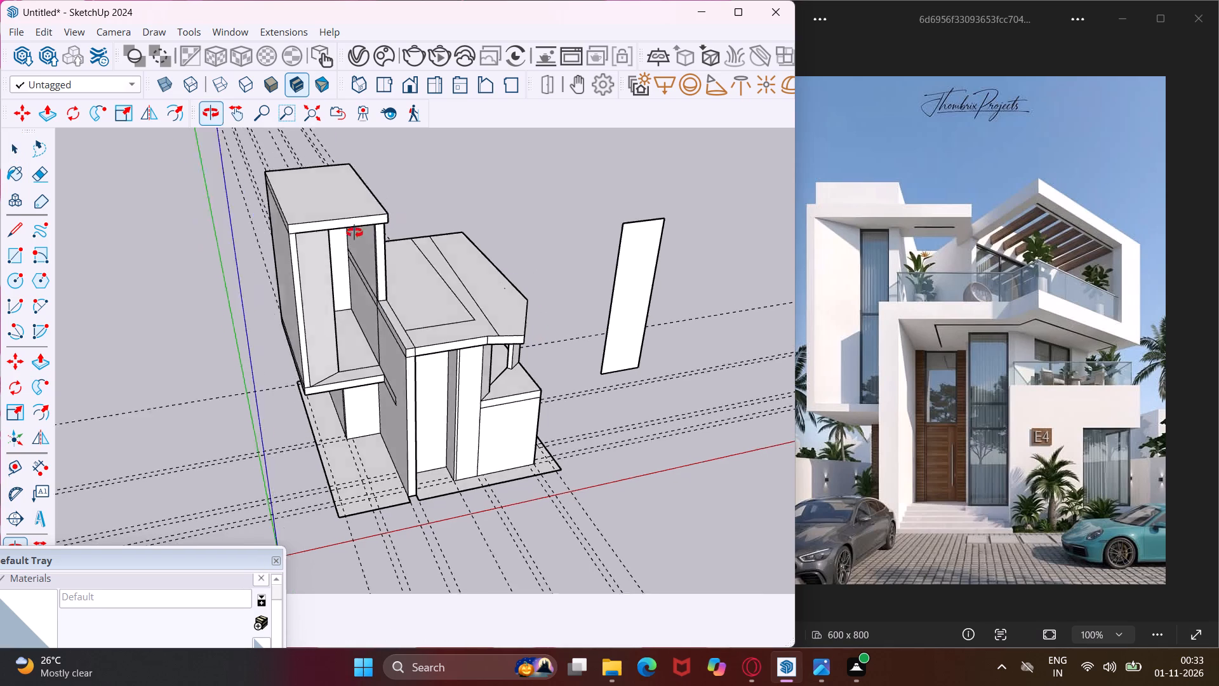
middle_click_drag(354, 232, 232, 289)
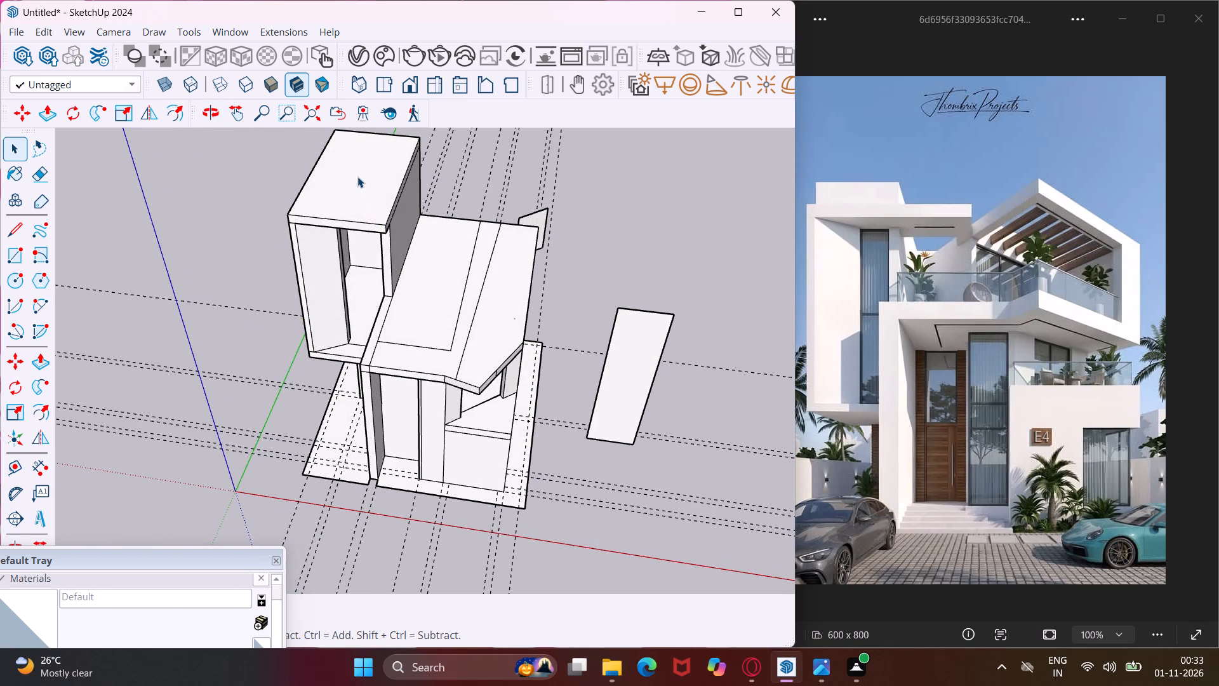
scroll(385, 172, "up", 4)
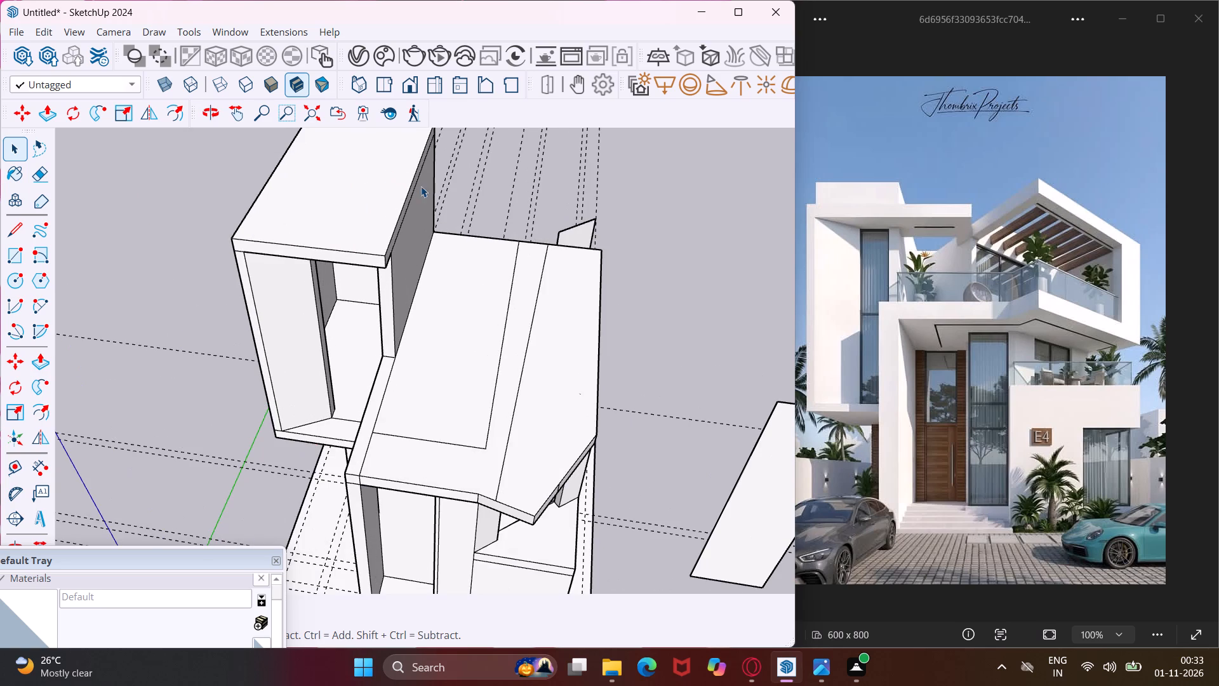
middle_click_drag(411, 189, 260, 199)
left_click(3, 235)
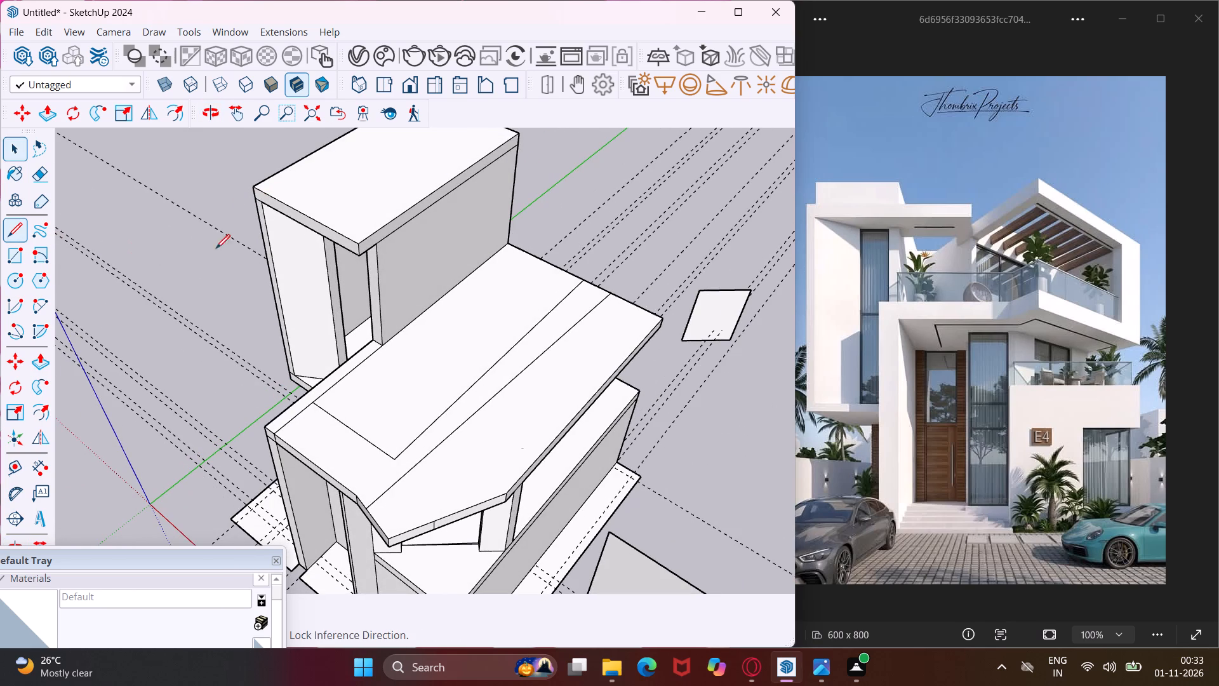
scroll(409, 243, "up", 6)
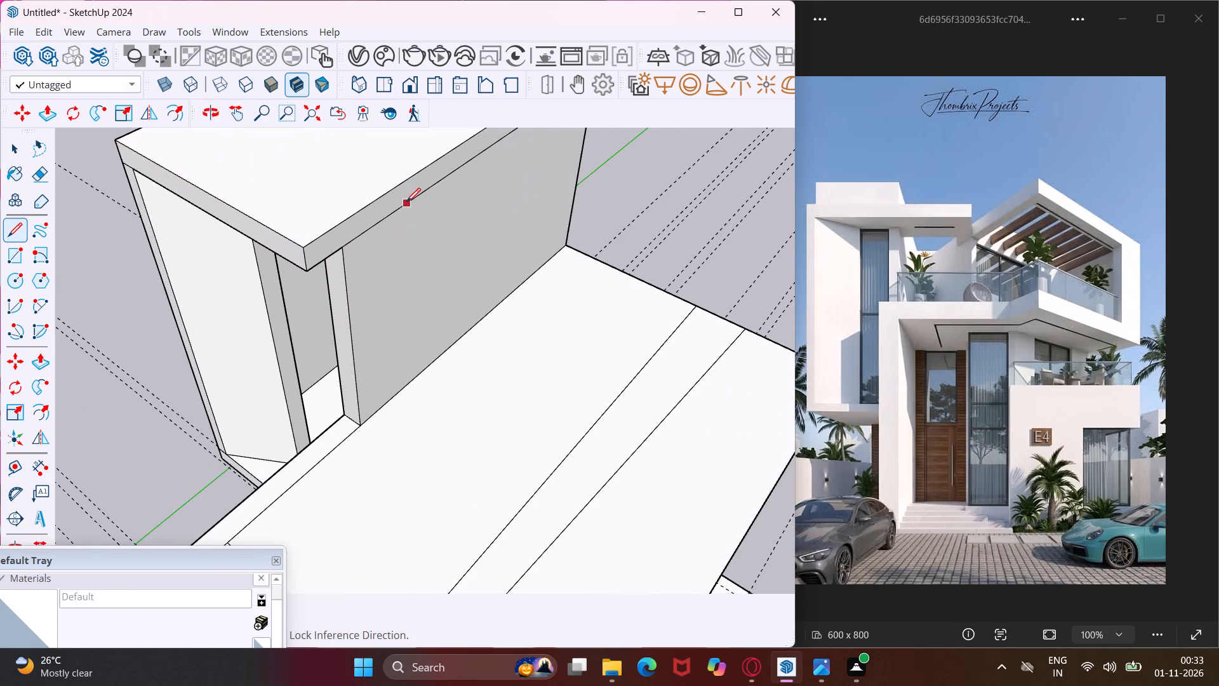
left_click(406, 202)
left_click(401, 184)
key("Escape")
Push/pull the front portion of the upper roof slab's side outward over the lower roof, forming an L-shaped overhang.
key("space")
left_click(354, 224)
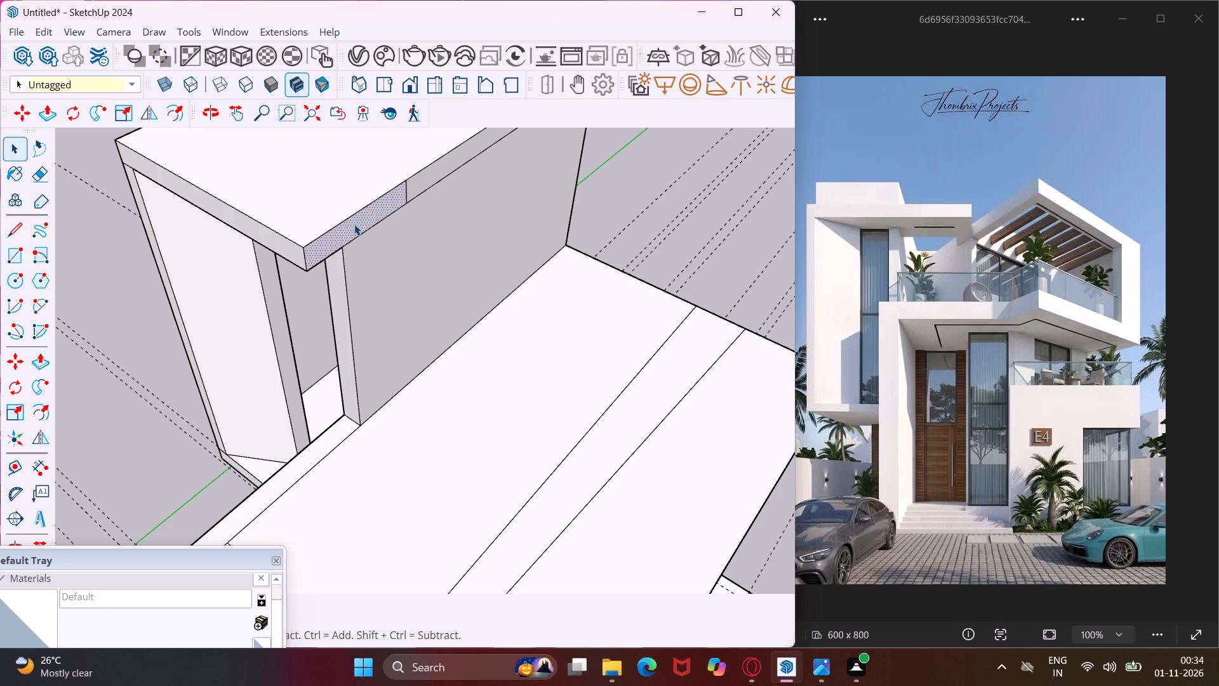
key("p")
left_click(354, 224)
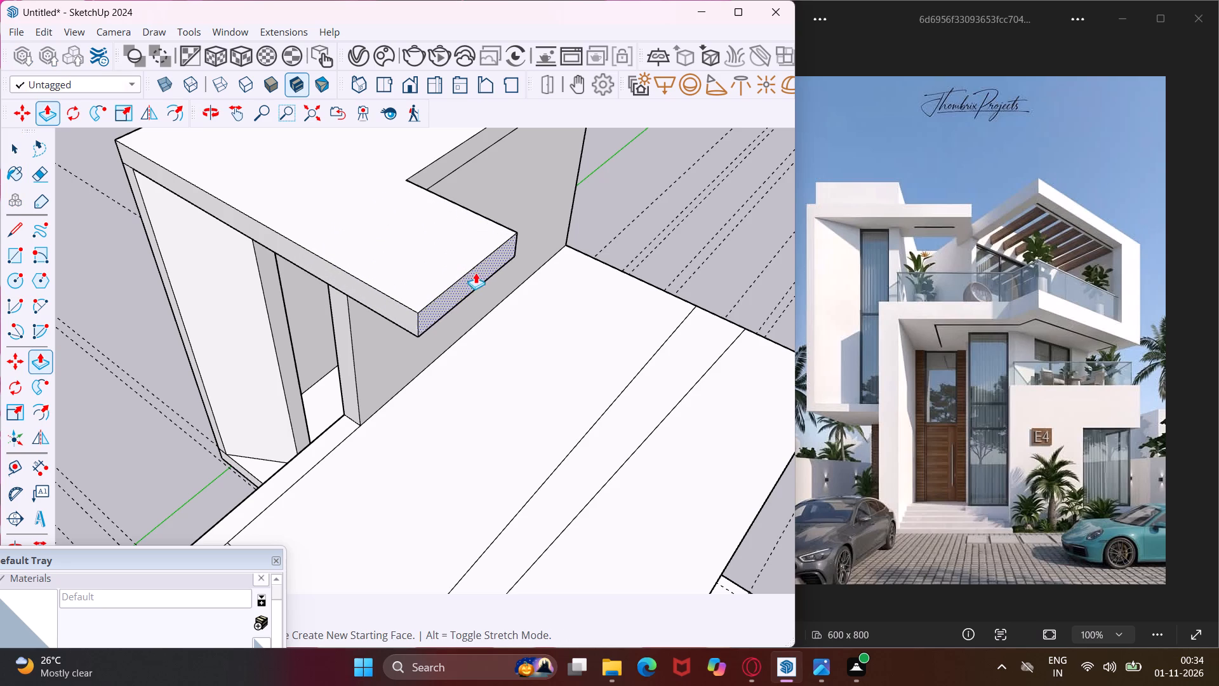
left_click(488, 281)
scroll(444, 317, "down", 9)
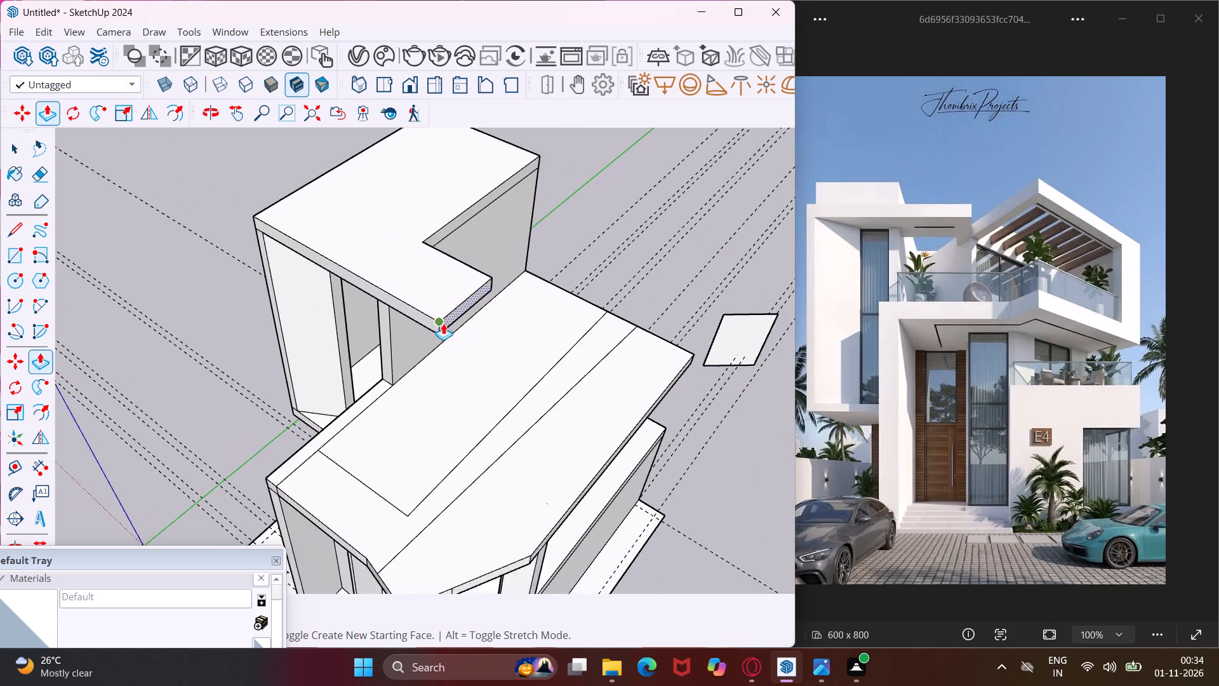
scroll(443, 323, "down", 1)
key("Escape")
key("space")
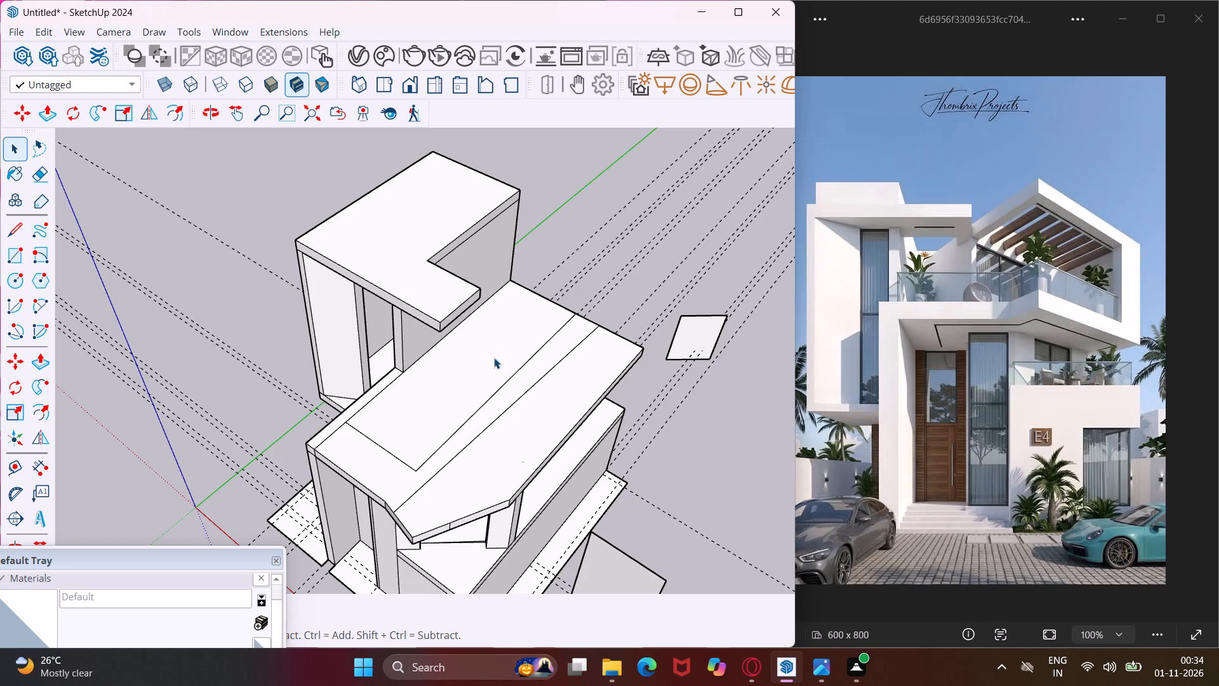
Erase the two inset outline lines and the long dividing line from the lower roof's top face.
scroll(500, 361, "up", 4)
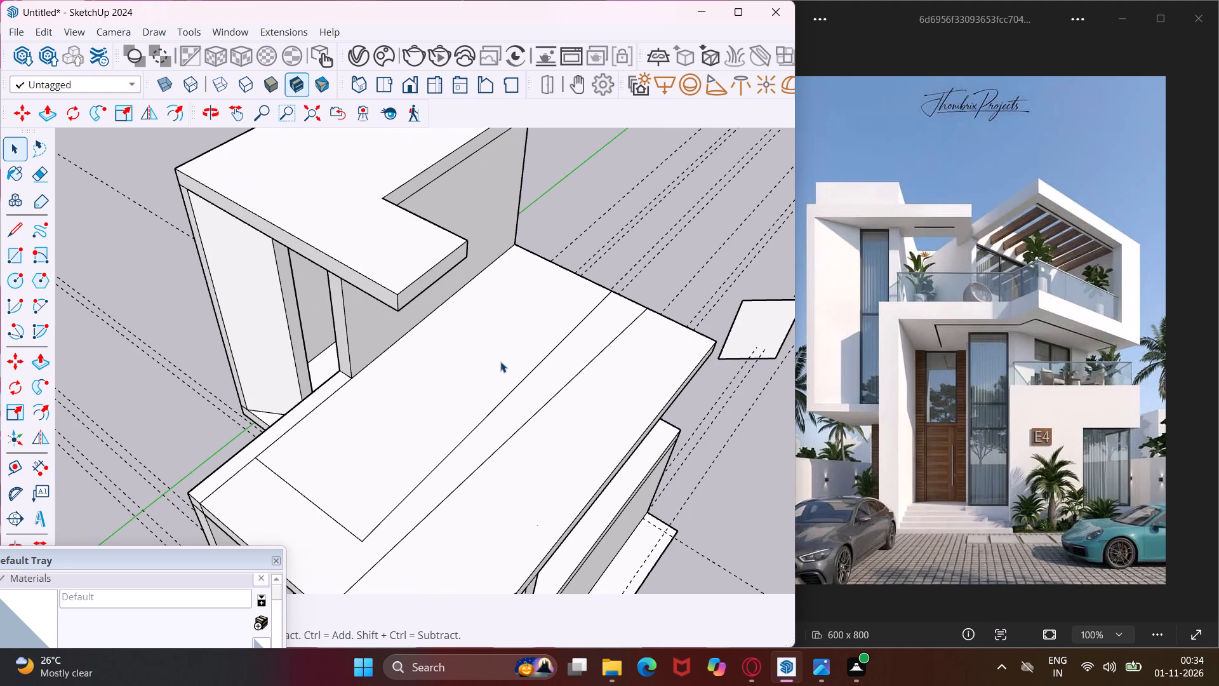
key("e")
left_click(512, 388)
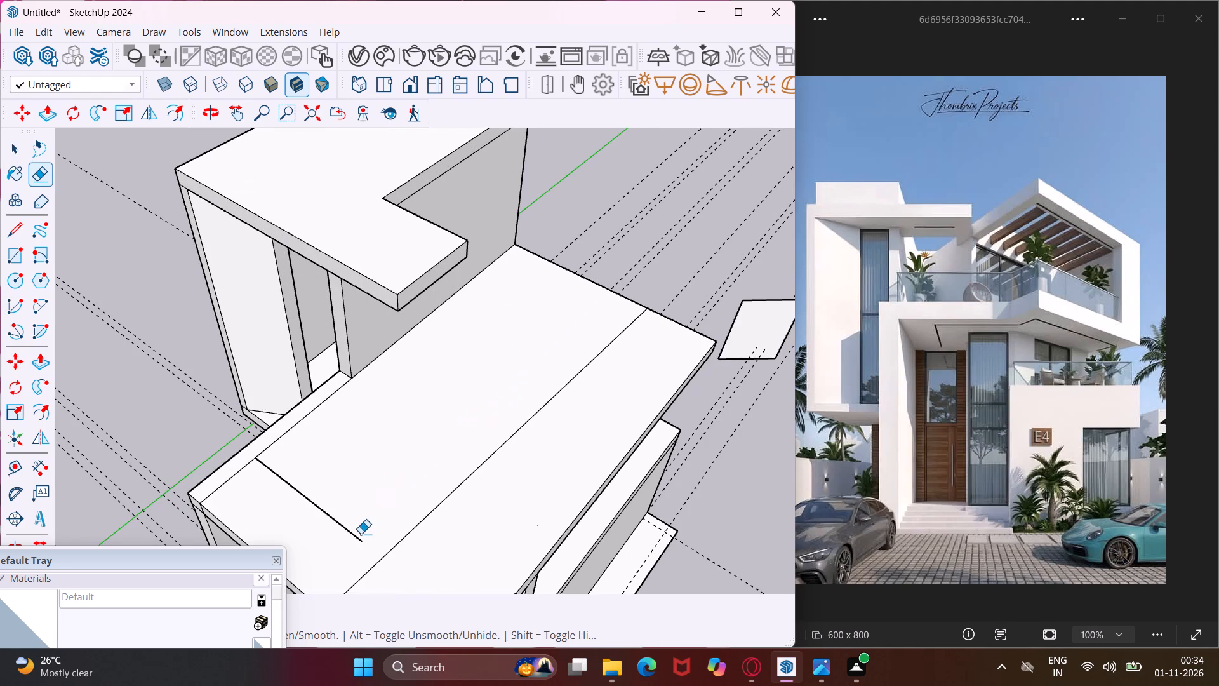
left_click(359, 540)
left_click(408, 539)
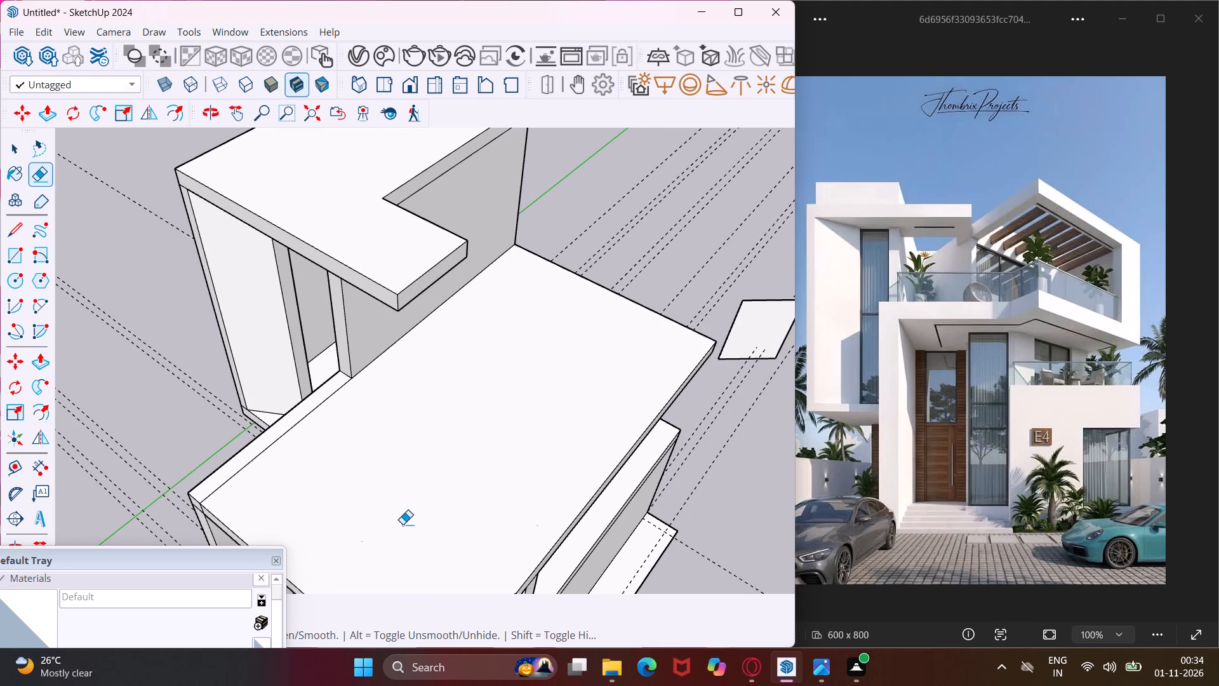
scroll(396, 487, "down", 6)
key("Escape")
key("space")
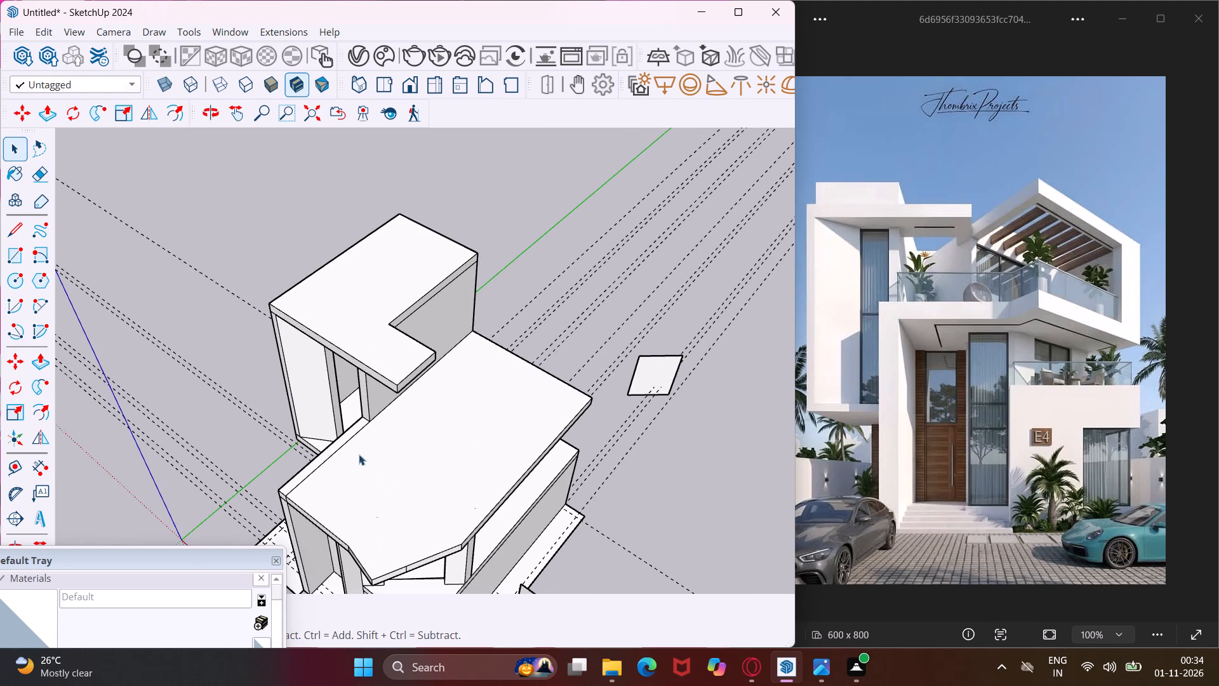
Draw three connected lines on the lower roof's top face, from the upper-storey wall's base diagonally forward and out to the far edge.
middle_click_drag(354, 450, 508, 221)
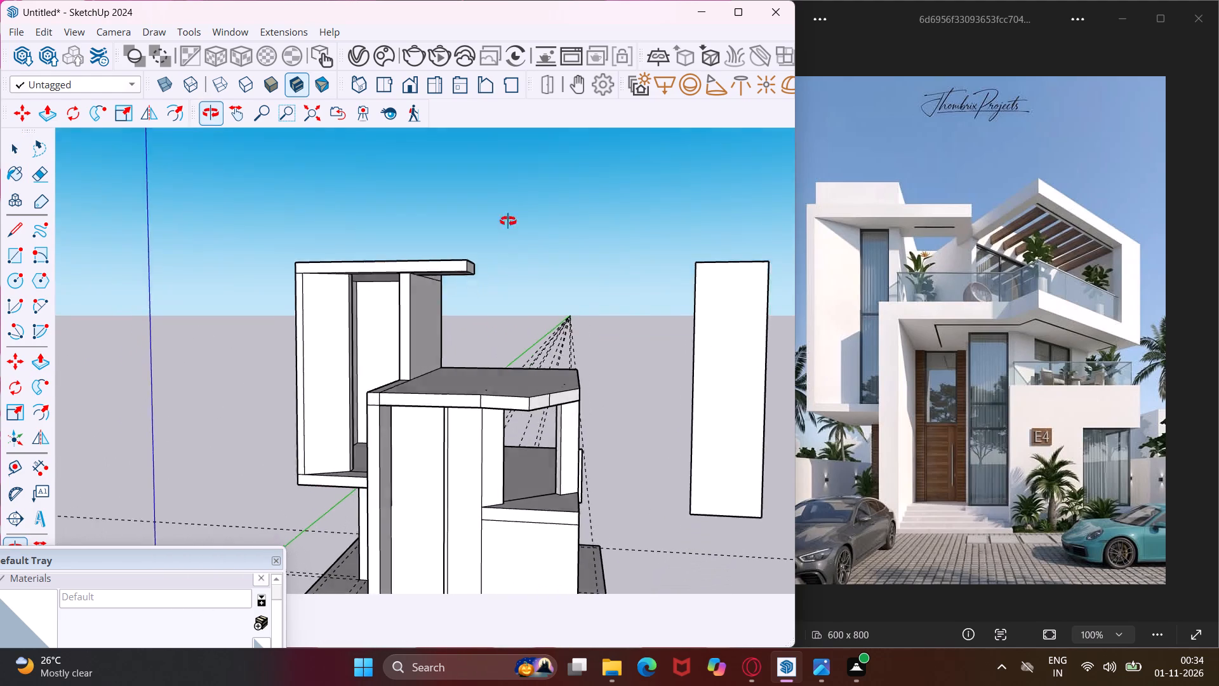
middle_click_drag(508, 221, 370, 350)
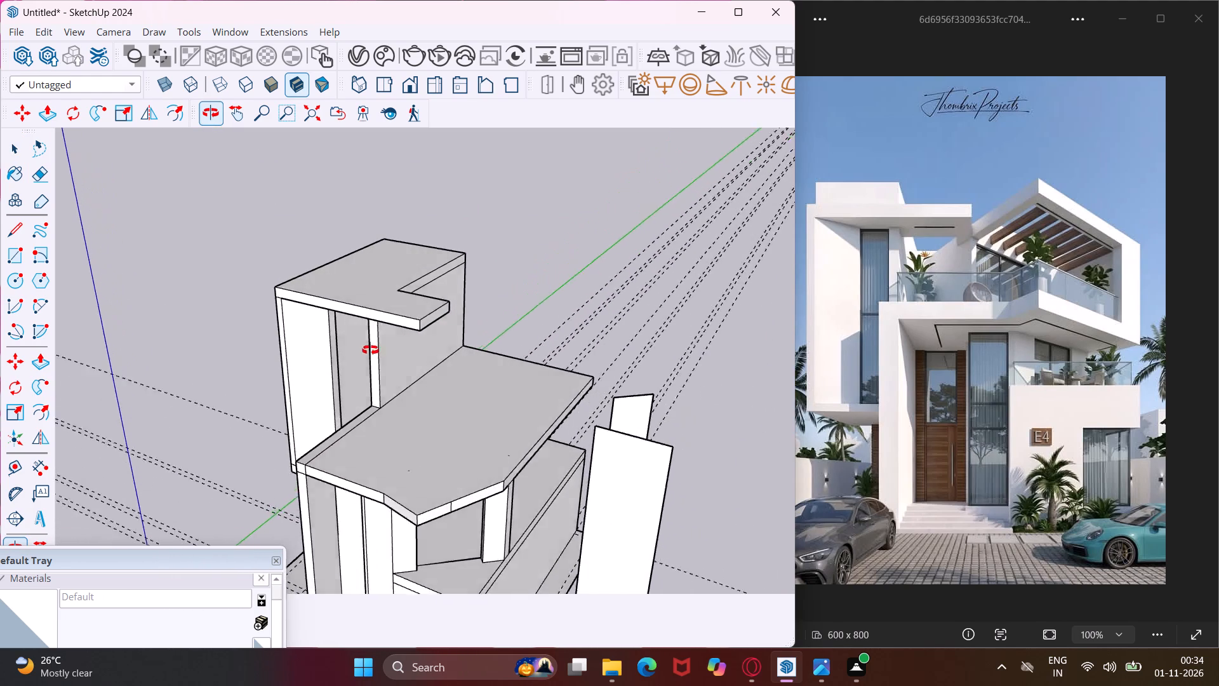
middle_click_drag(370, 350, 345, 358)
scroll(476, 305, "up", 3)
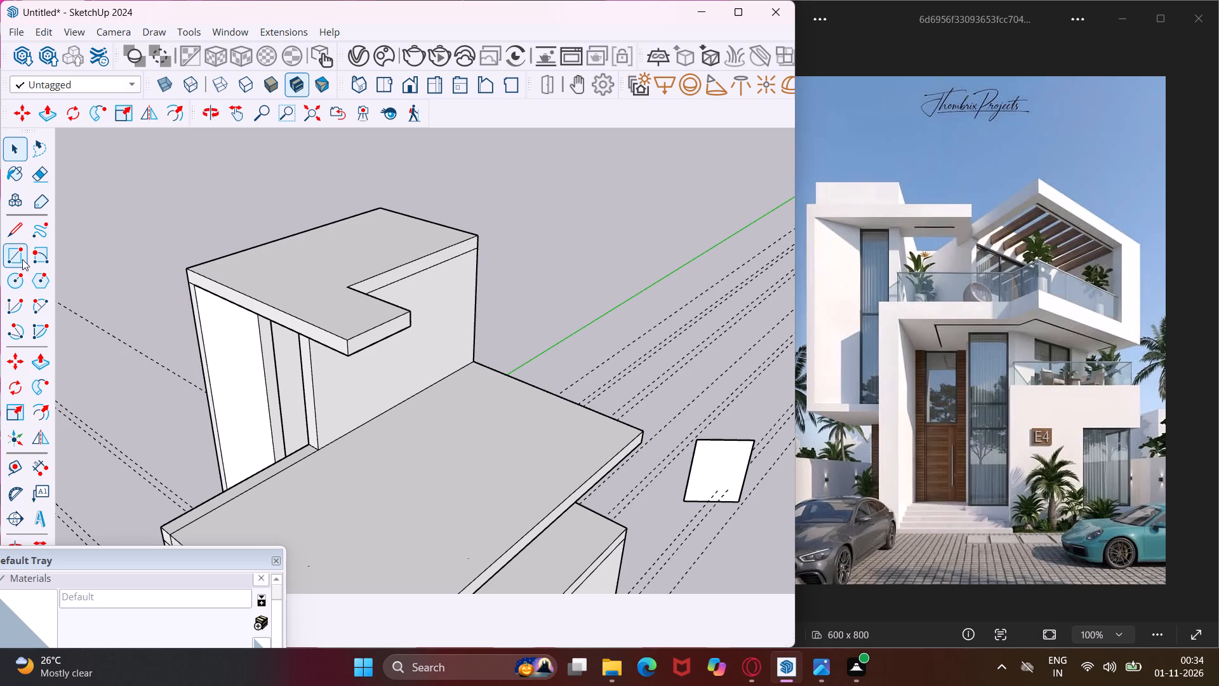
left_click(24, 233)
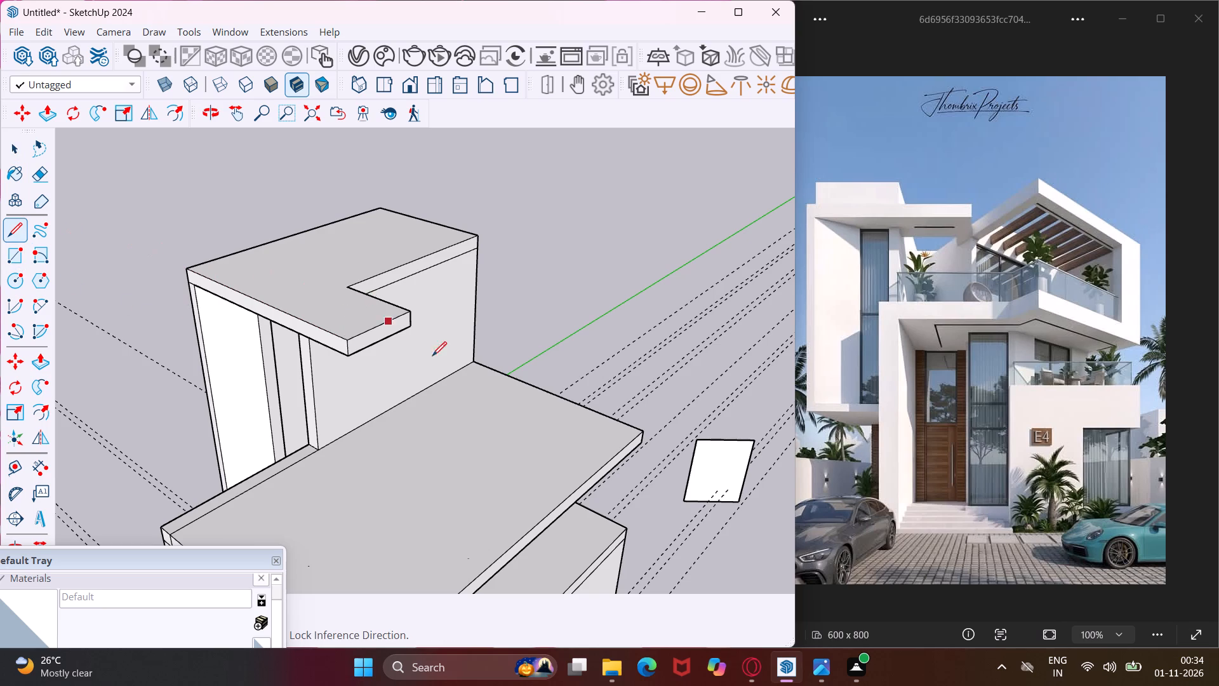
scroll(472, 371, "up", 3)
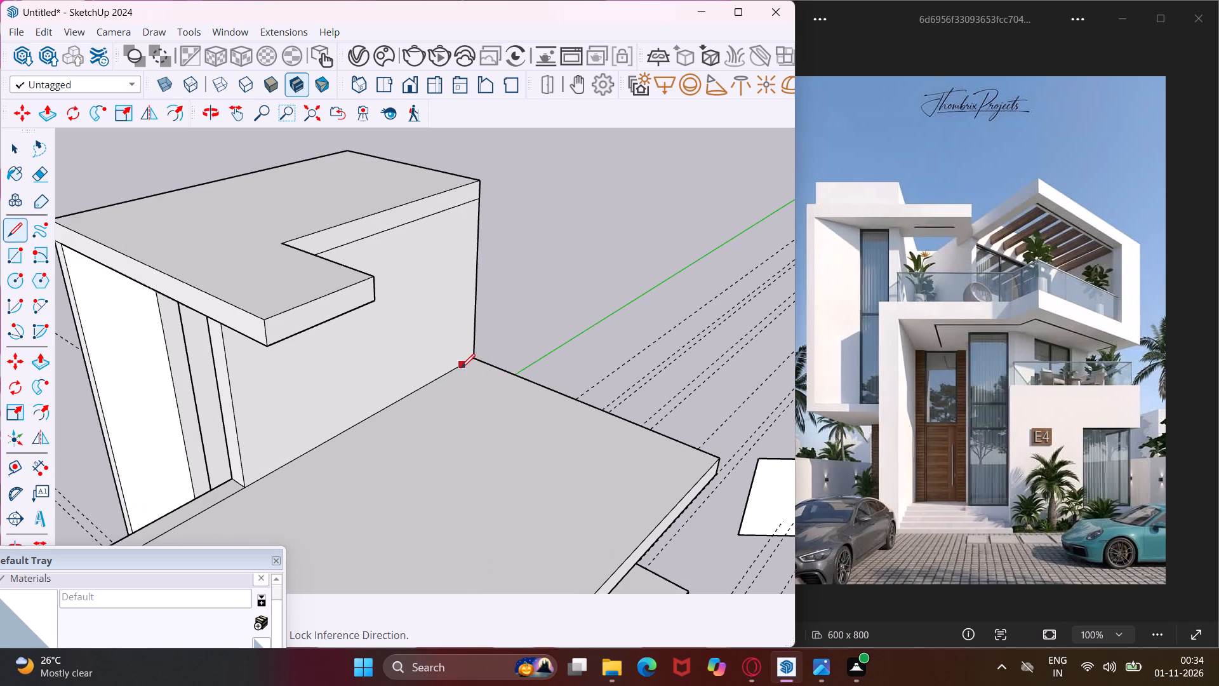
left_click(446, 373)
left_click(486, 393)
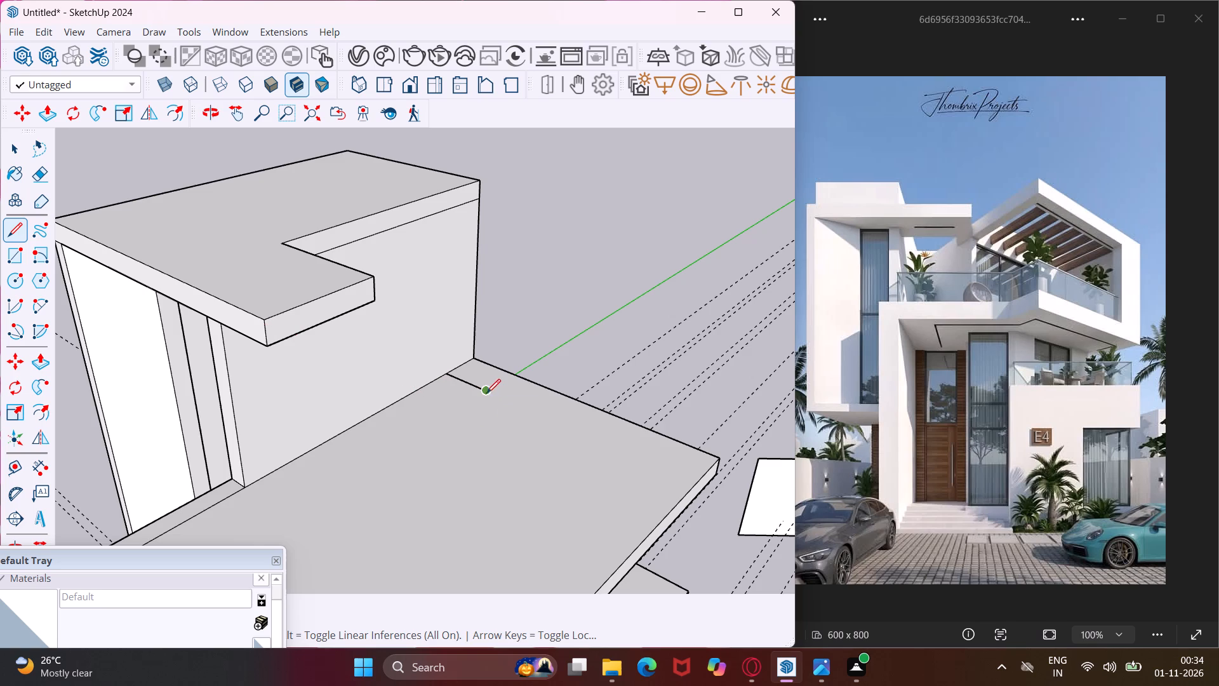
scroll(477, 384, "down", 5)
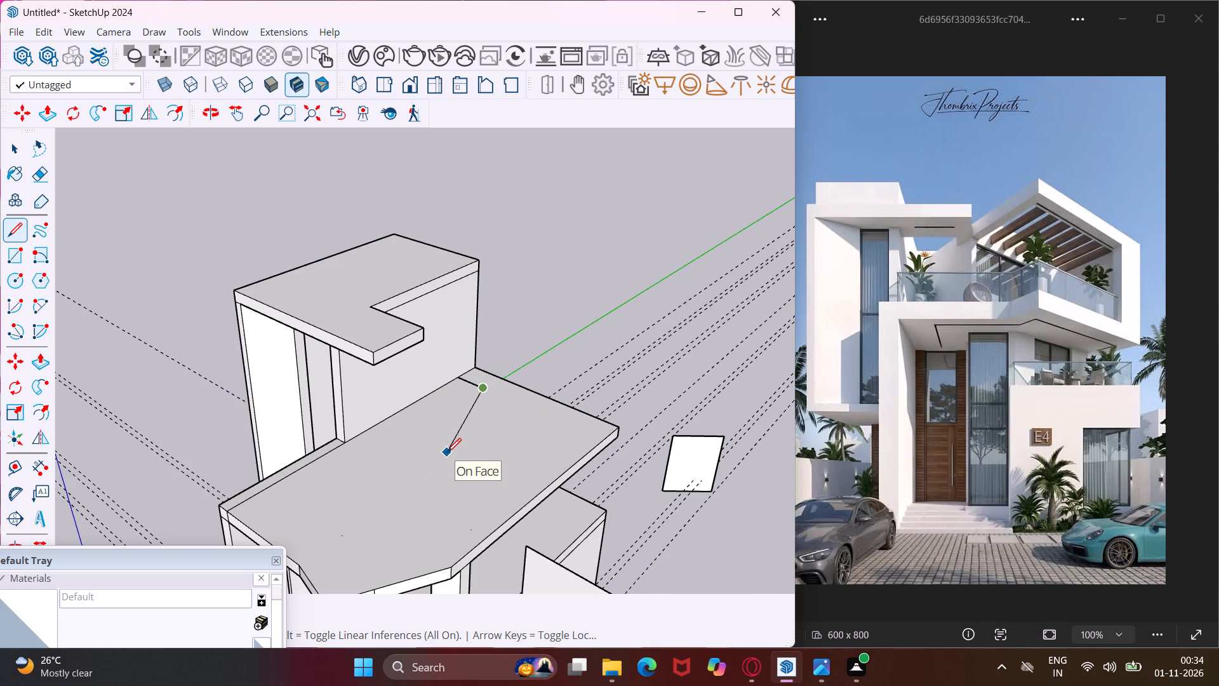
scroll(447, 452, "up", 4)
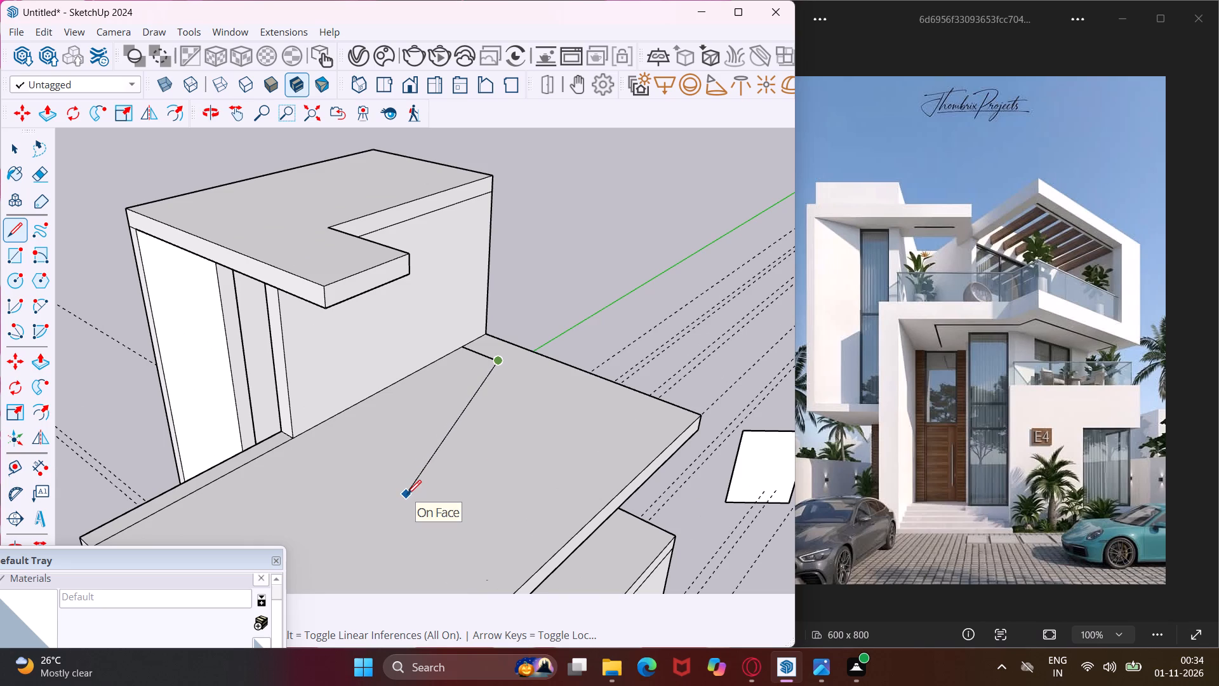
scroll(406, 487, "down", 5)
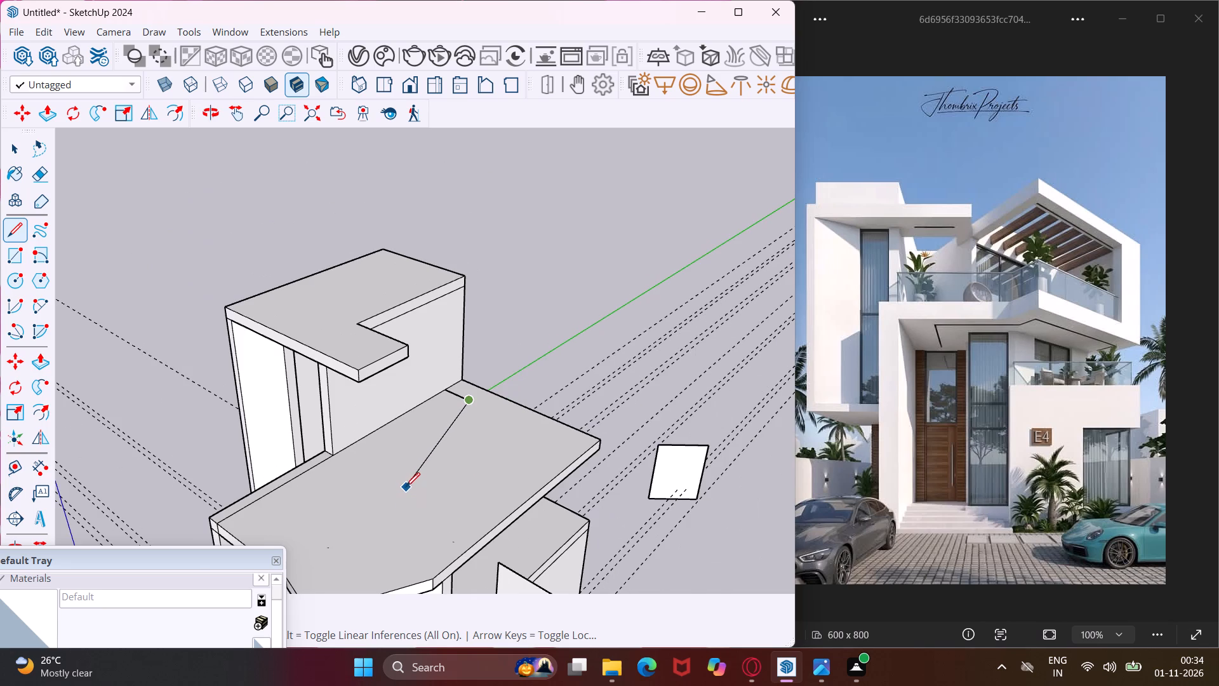
left_click(403, 487)
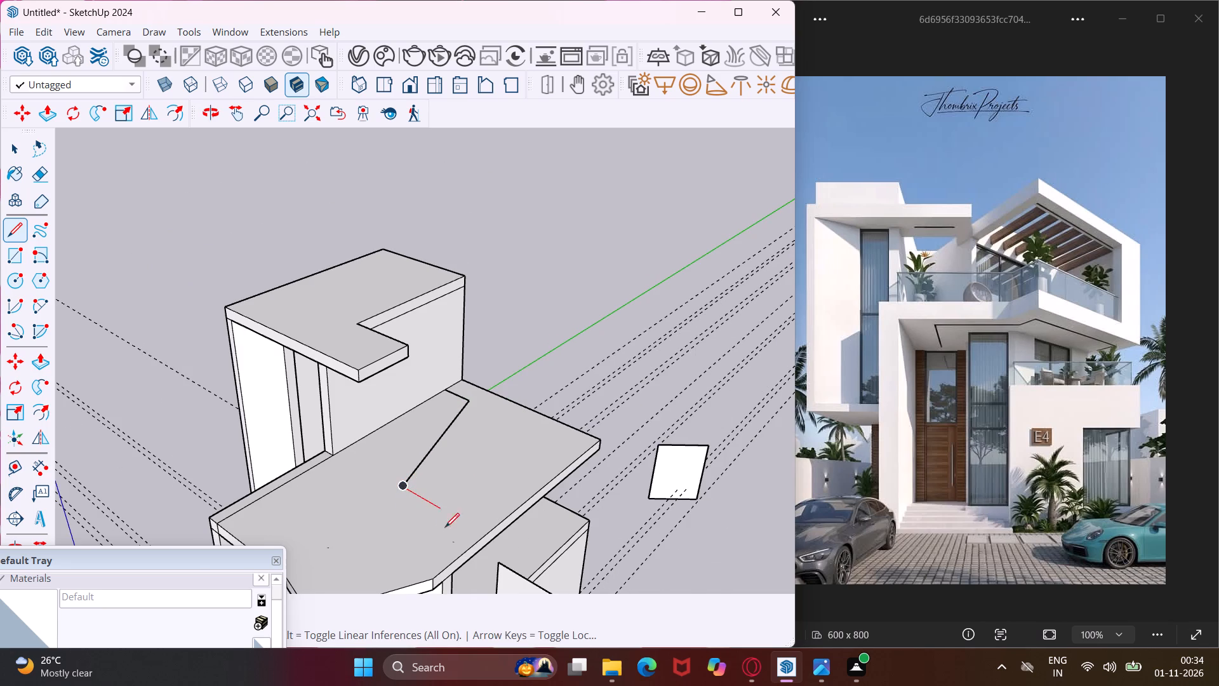
left_click(486, 536)
key("Escape")
key("space")
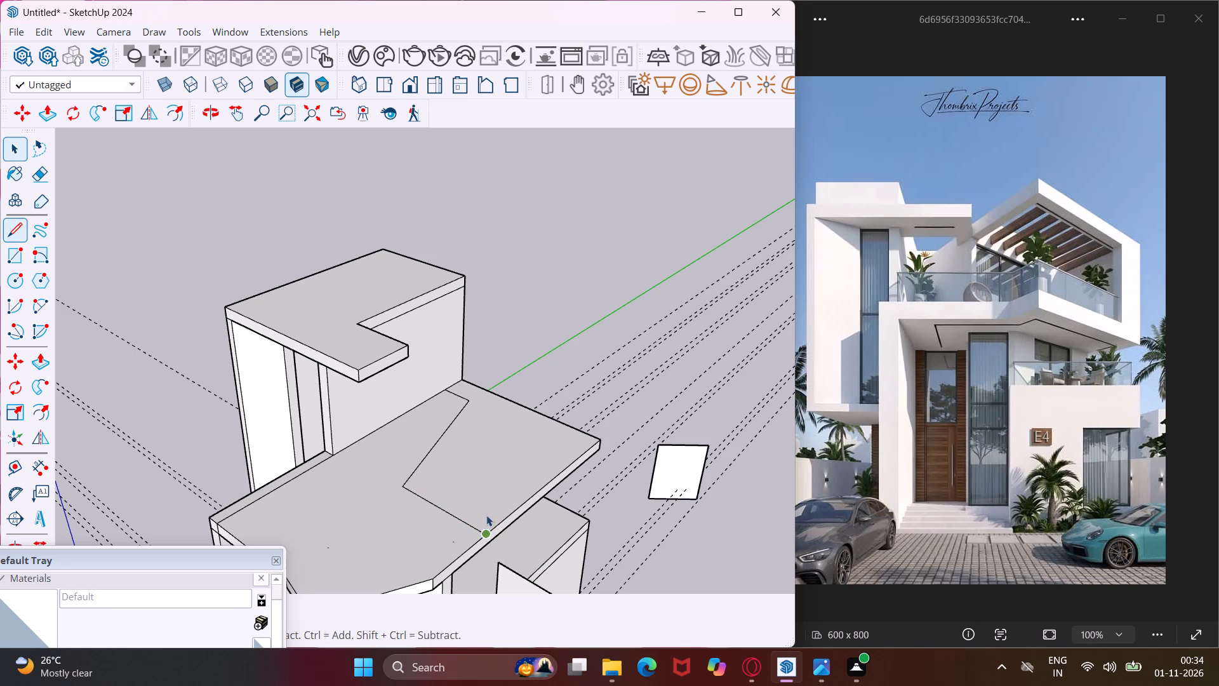
Push/pull the outlined angled area of the lower roof up to the level of the upper roof slab's top.
left_click(482, 473)
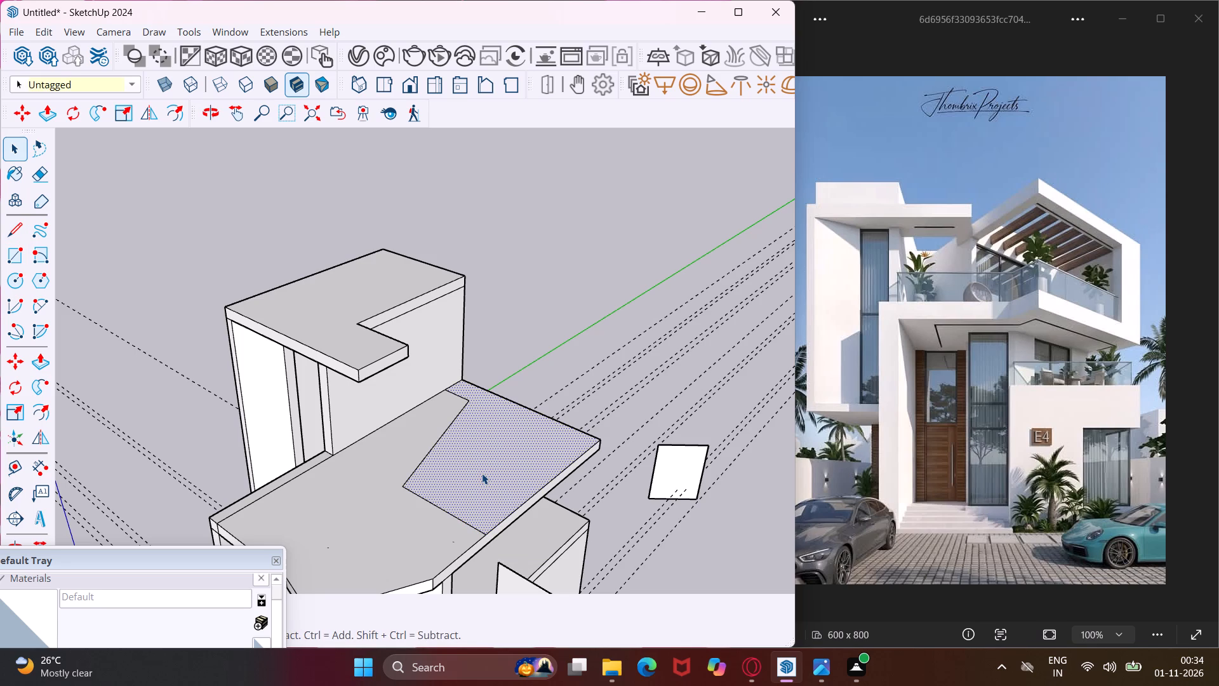
key("p")
left_click(482, 473)
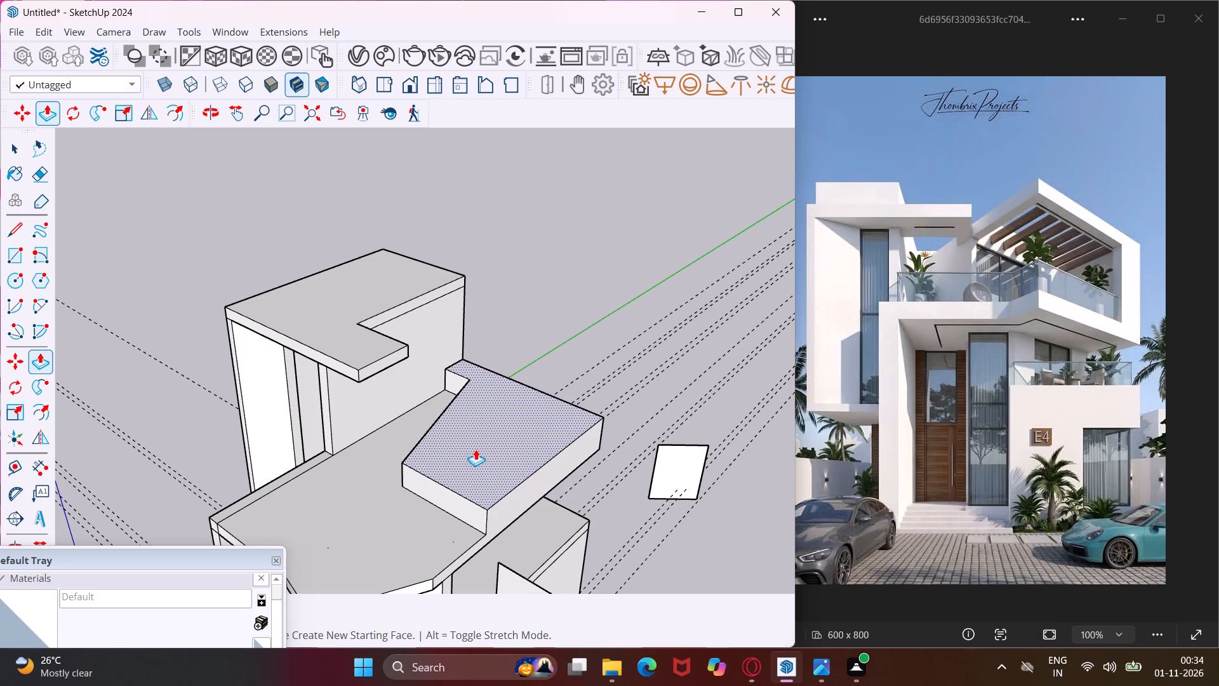
left_click(406, 343)
scroll(429, 357, "up", 4)
left_click(429, 357)
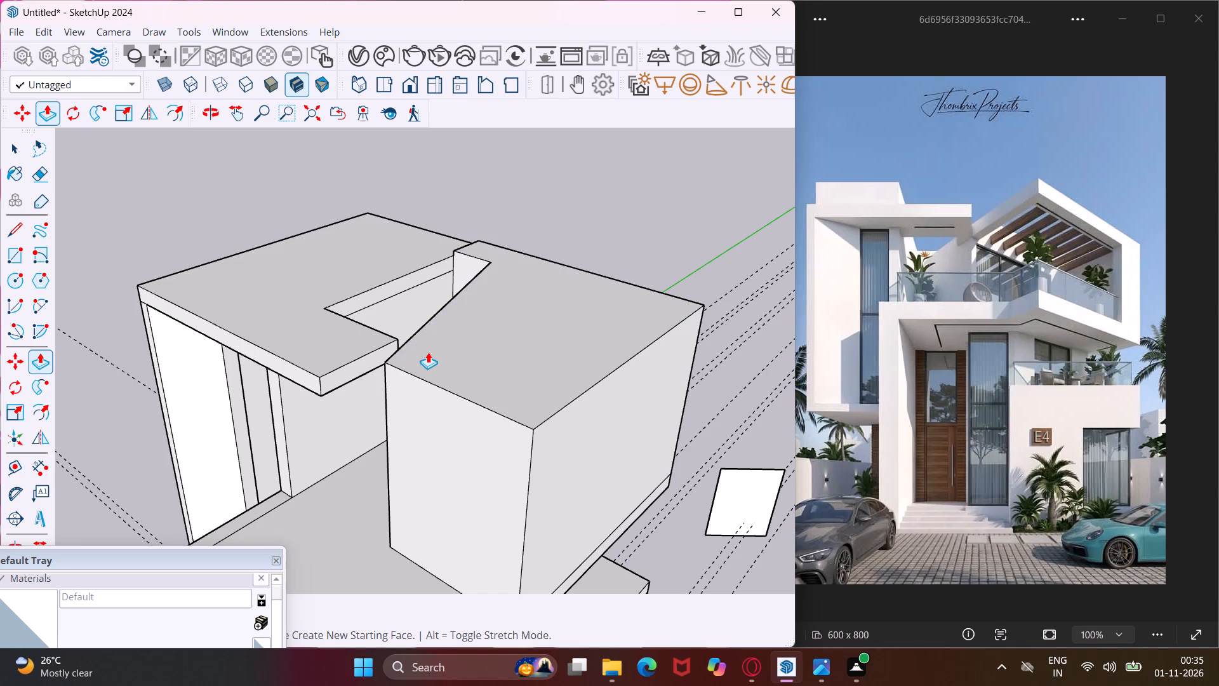
left_click(428, 352)
key("Escape")
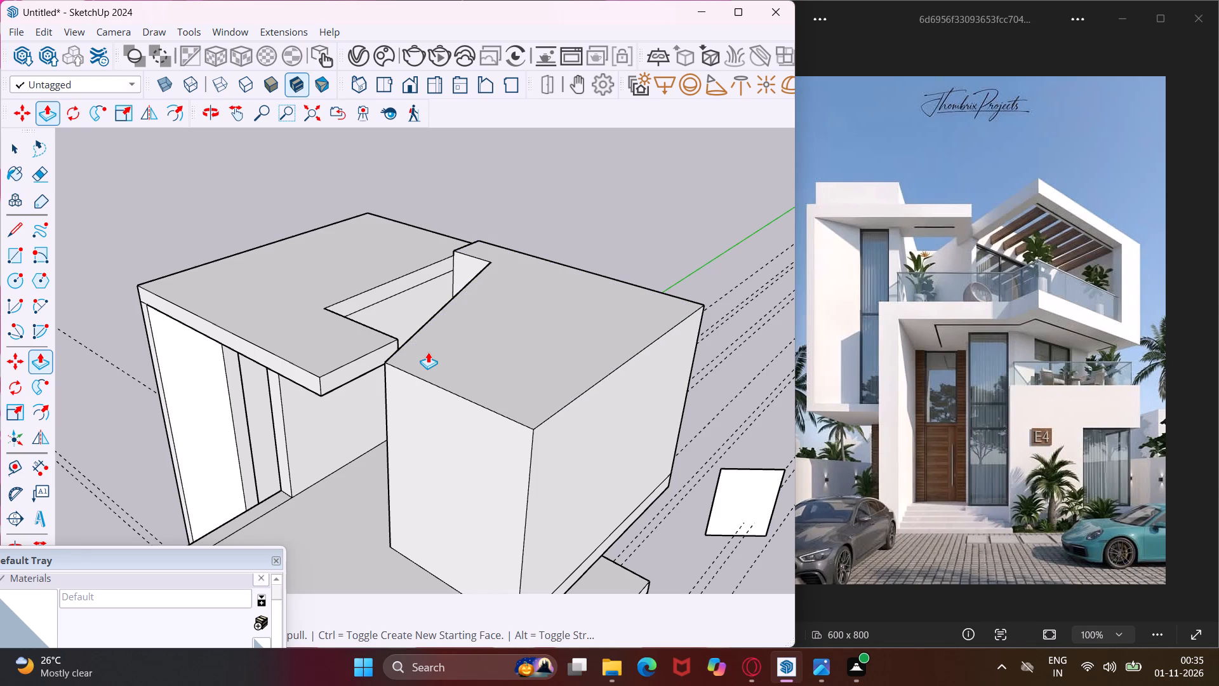
key("space")
Draw a short line across the thickness of the L-shaped overhang's inner side, splitting off its front end portion.
middle_click_drag(419, 300, 153, 351)
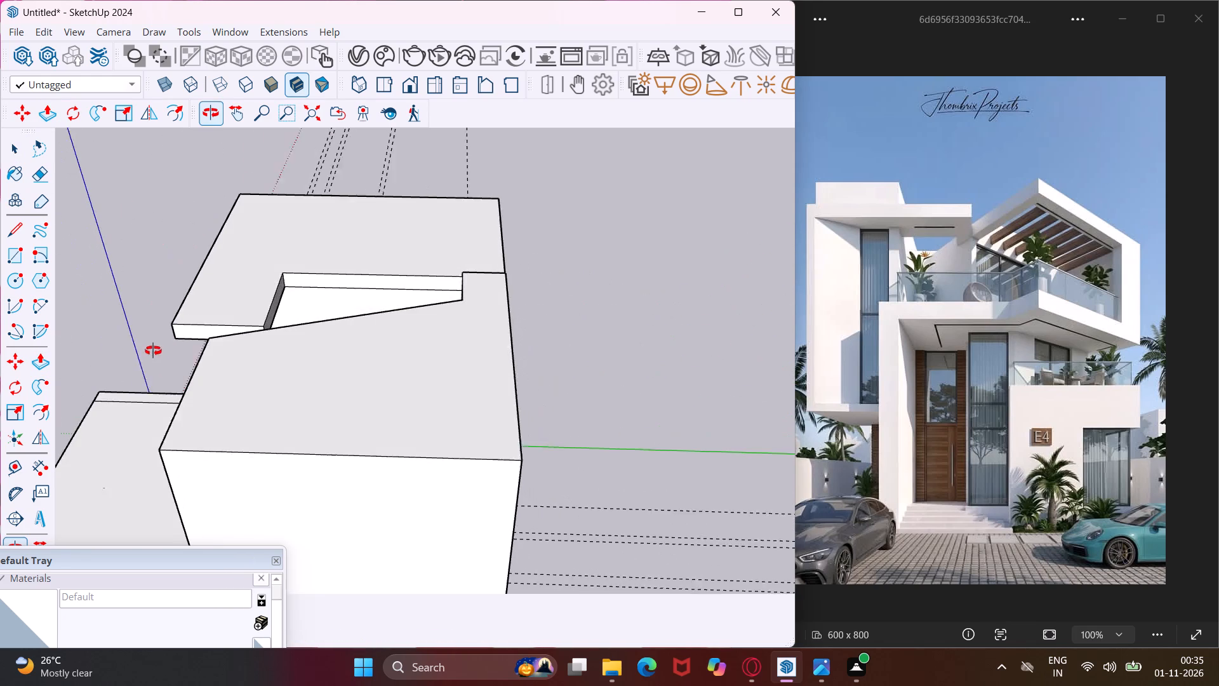
middle_click_drag(153, 351, 152, 349)
scroll(286, 289, "up", 6)
middle_click_drag(277, 286, 34, 285)
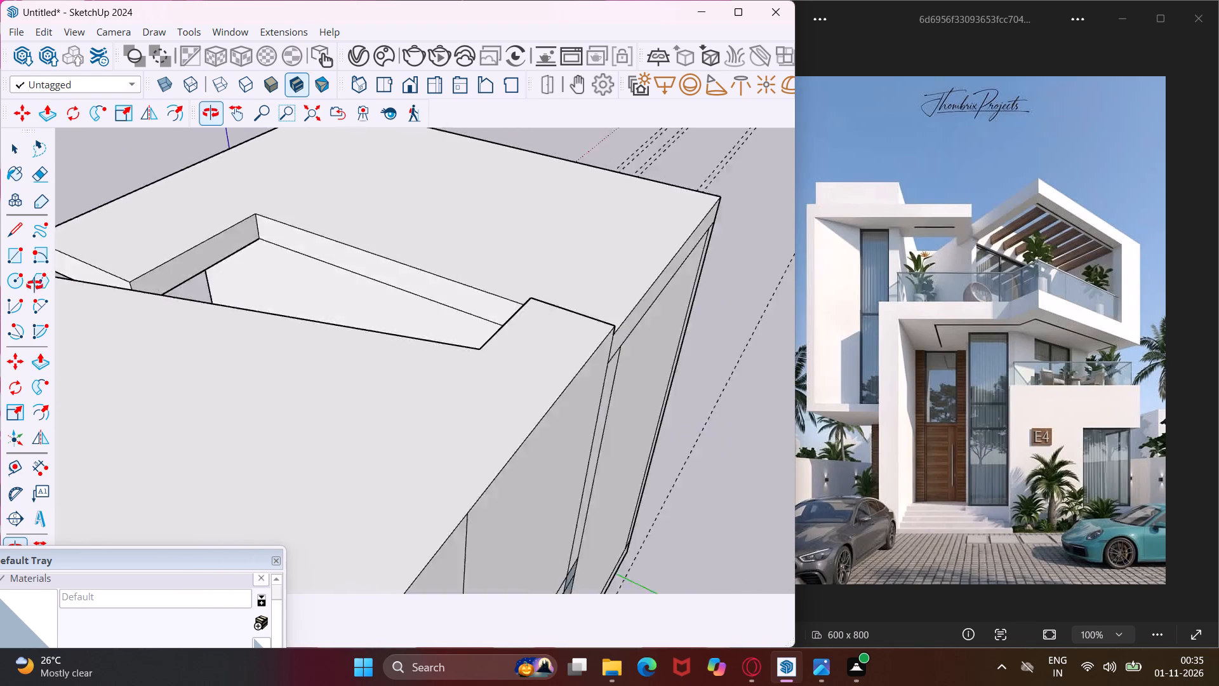
middle_click_drag(34, 285, 0, 285)
scroll(162, 231, "down", 4)
middle_click_drag(160, 238, 218, 332)
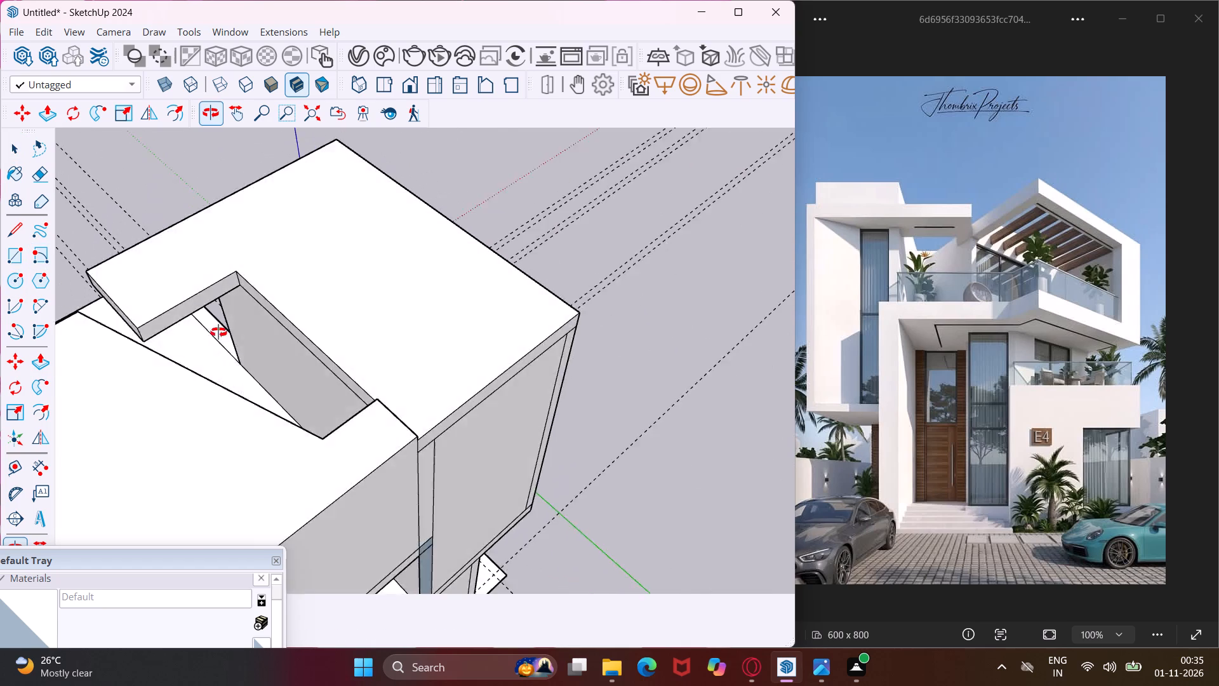
middle_click_drag(218, 332, 223, 351)
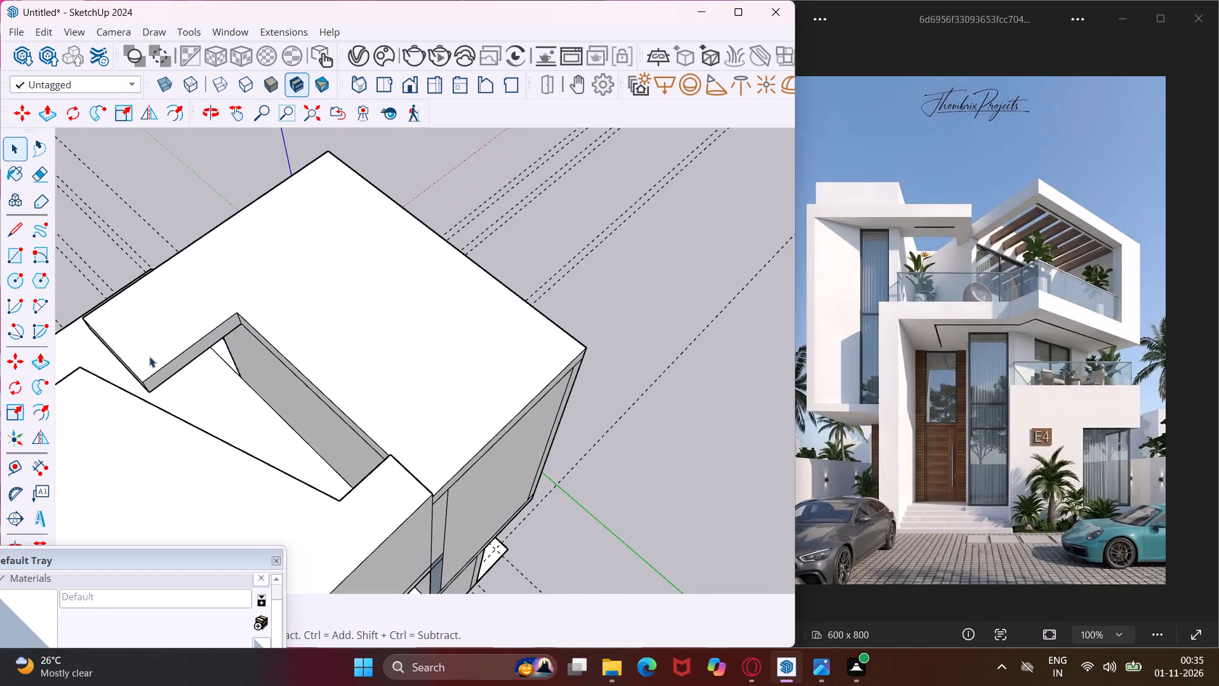
left_click(10, 225)
scroll(158, 361, "up", 3)
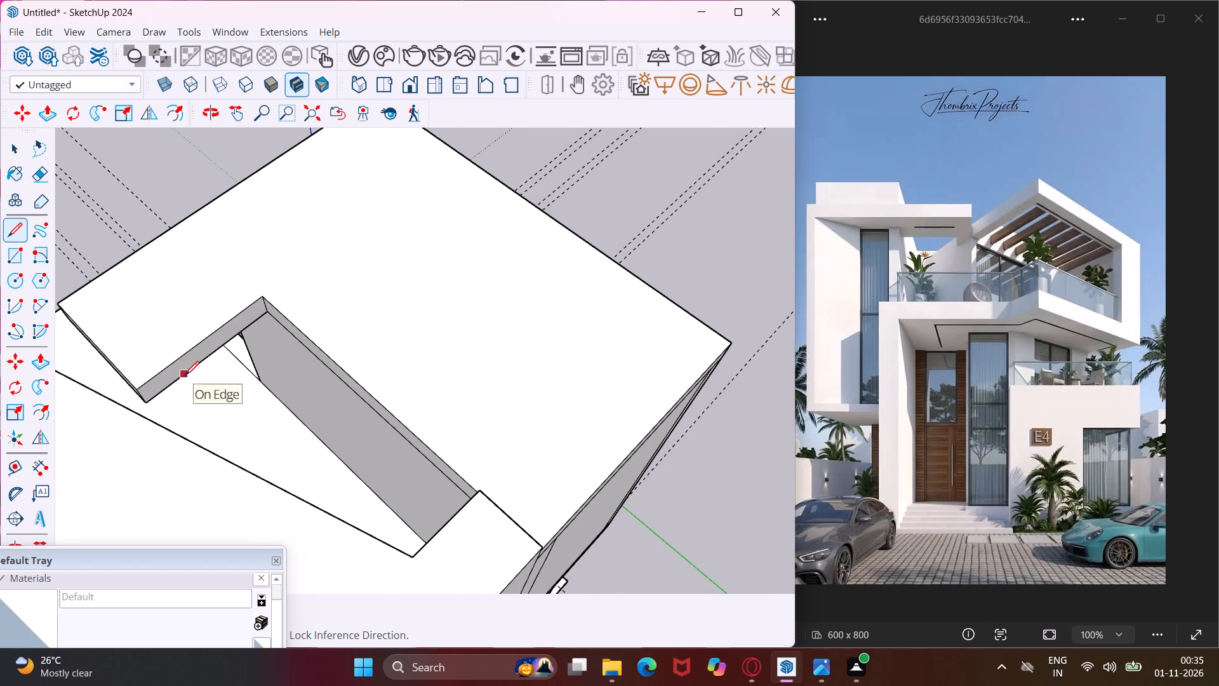
left_click(185, 375)
left_click(179, 361)
key("Escape")
key("space")
Push/pull the overhang's split-off front end portion outward into the new angled volume, closing the gap between them.
left_click(164, 383)
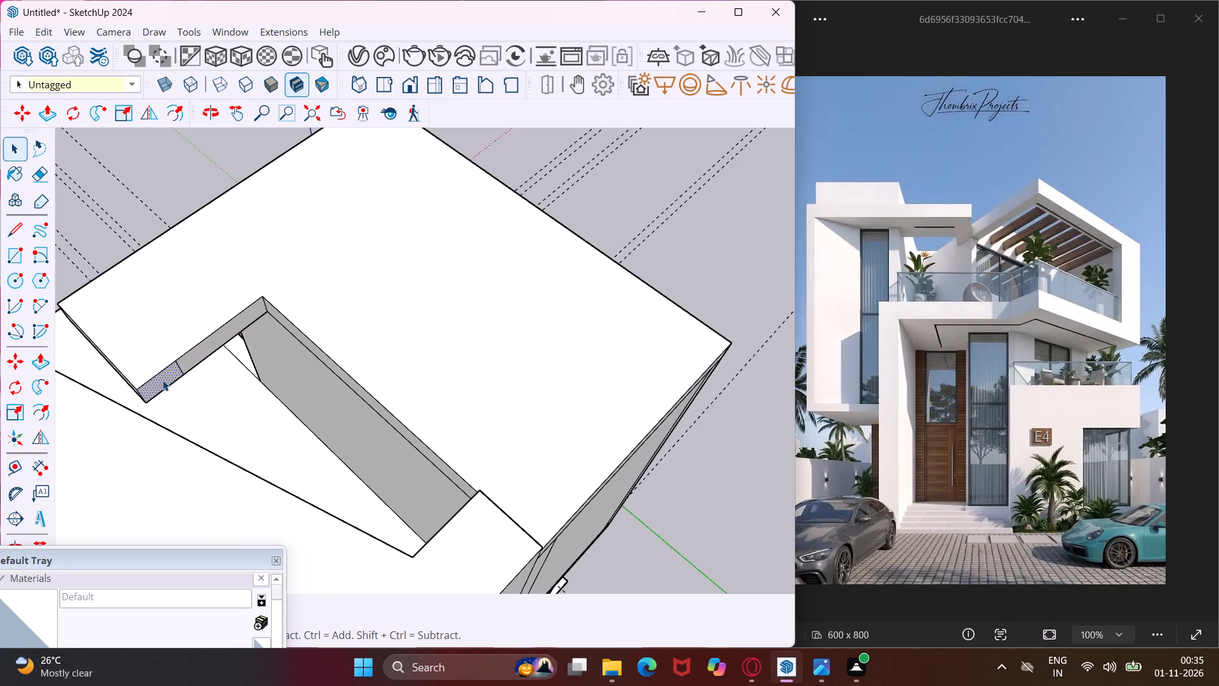
key("p")
left_click(163, 380)
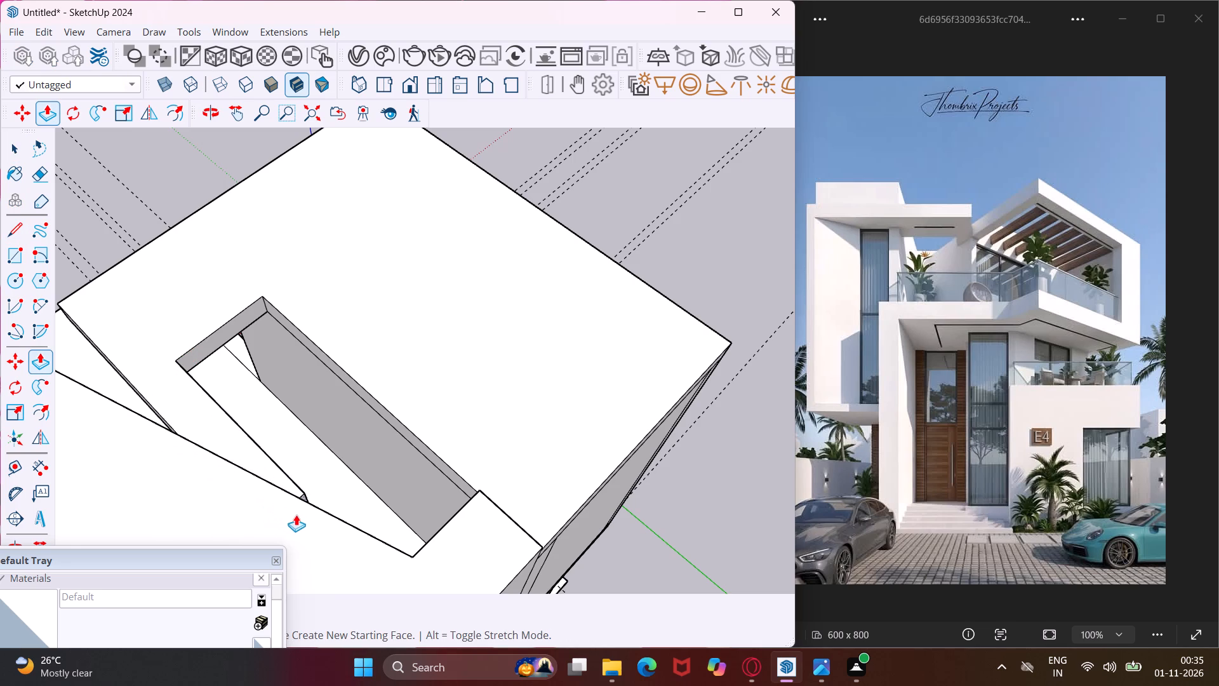
left_click(320, 523)
scroll(227, 483, "up", 1)
middle_click_drag(227, 483, 253, 487)
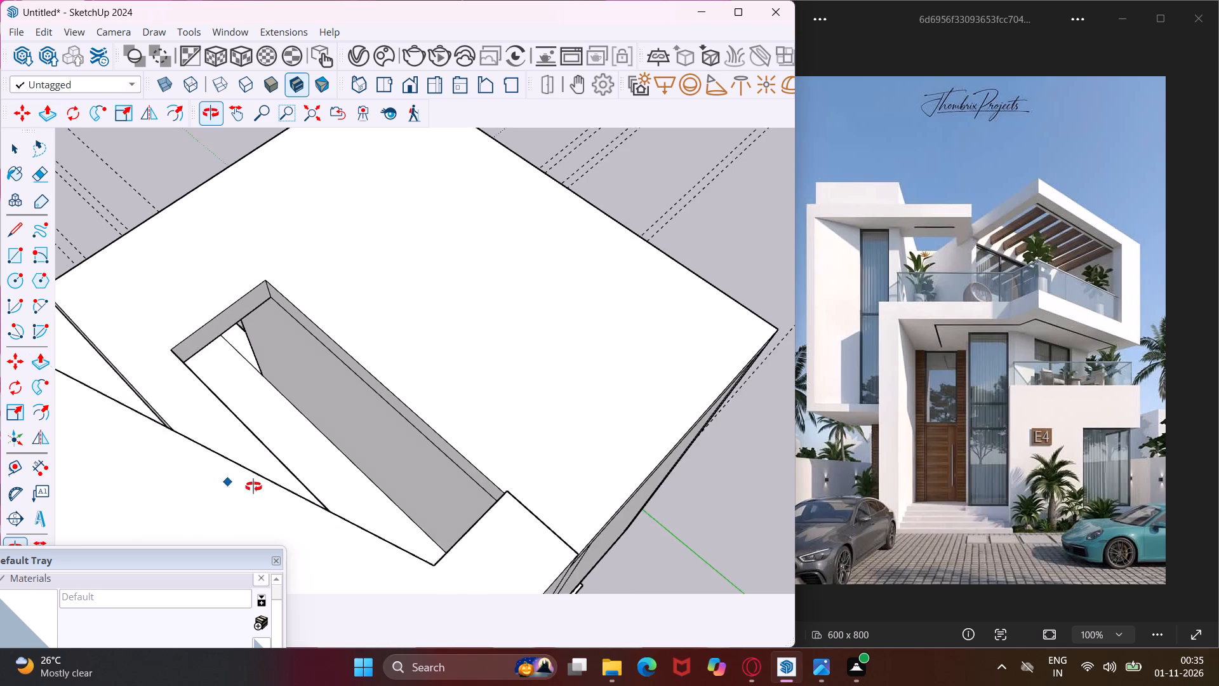
middle_click_drag(253, 487, 759, 325)
scroll(354, 315, "down", 5)
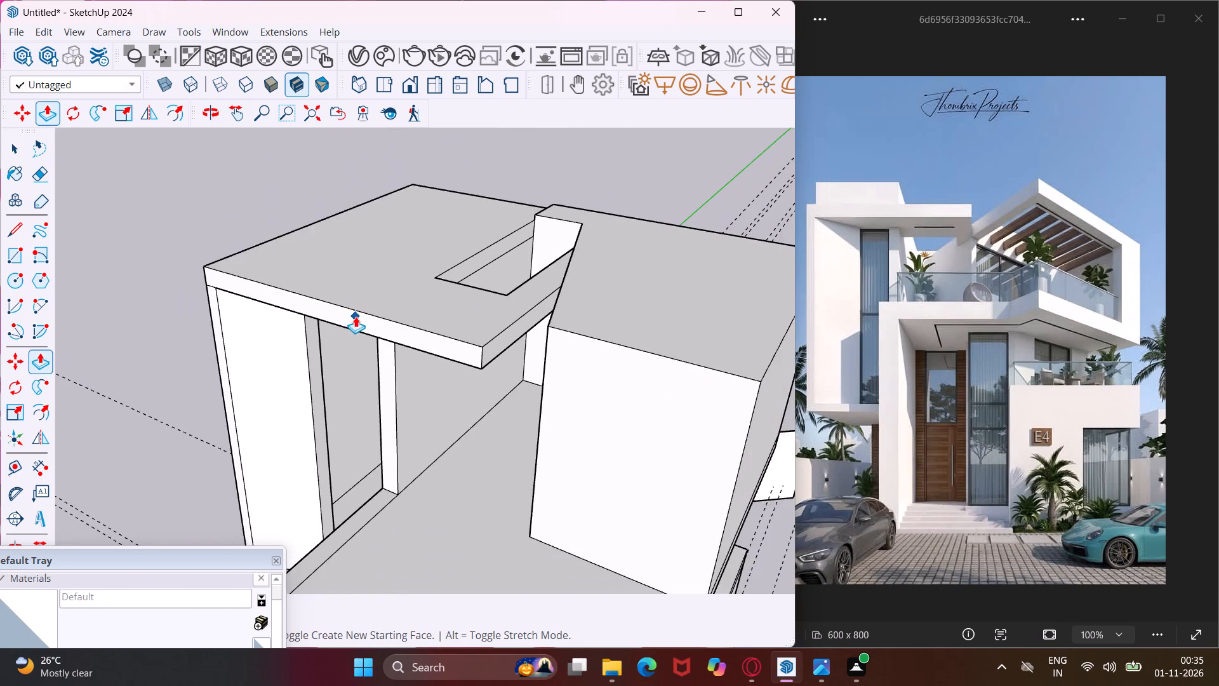
scroll(356, 316, "down", 4)
key("Escape")
key("space")
Draw a line across the new volume's front face parallel to its top edge, splitting off an upper band.
scroll(576, 400, "up", 3)
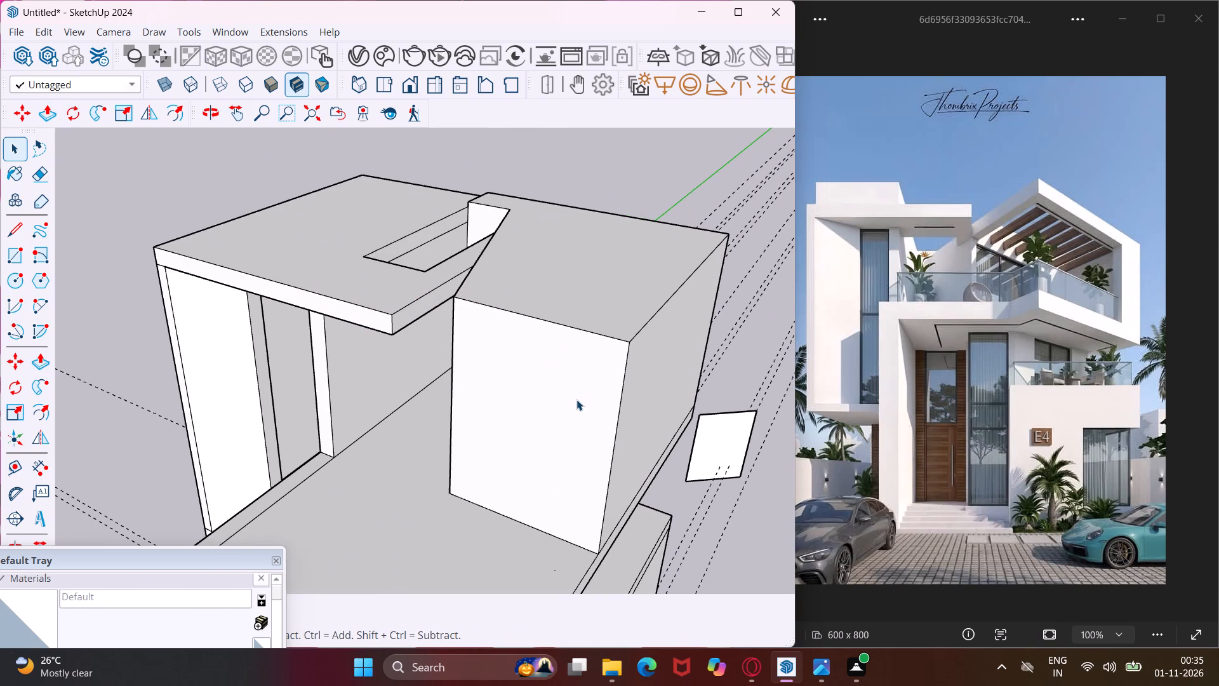
left_click(576, 400)
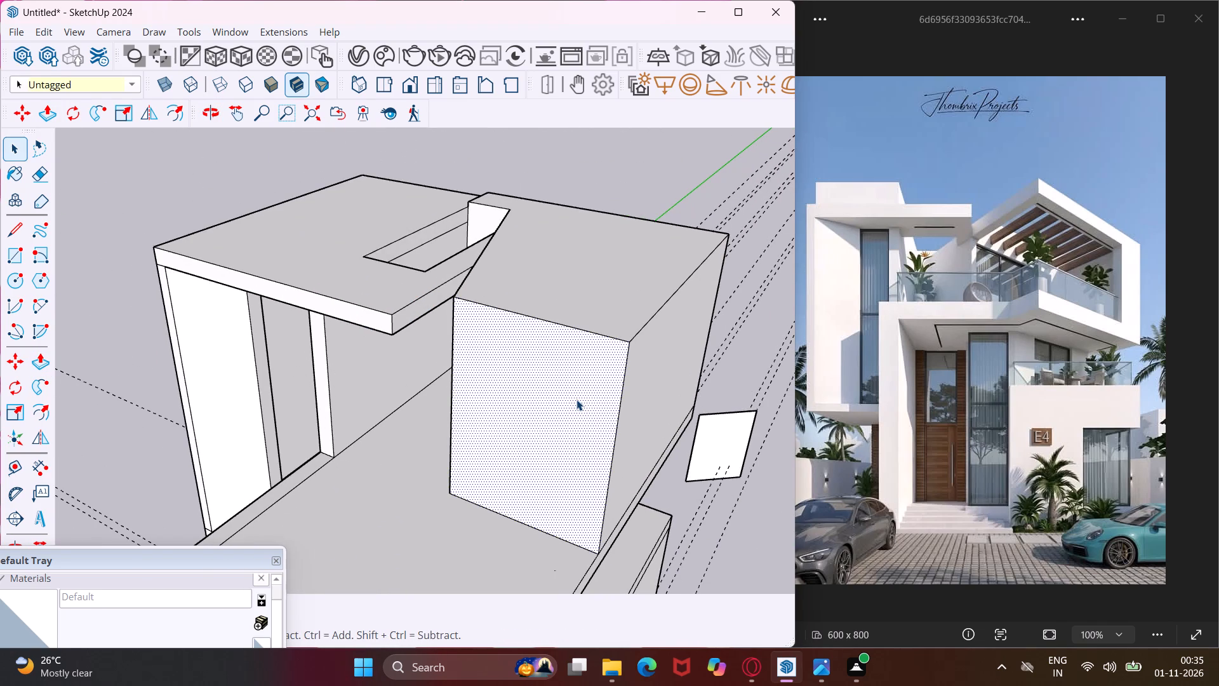
left_click(25, 225)
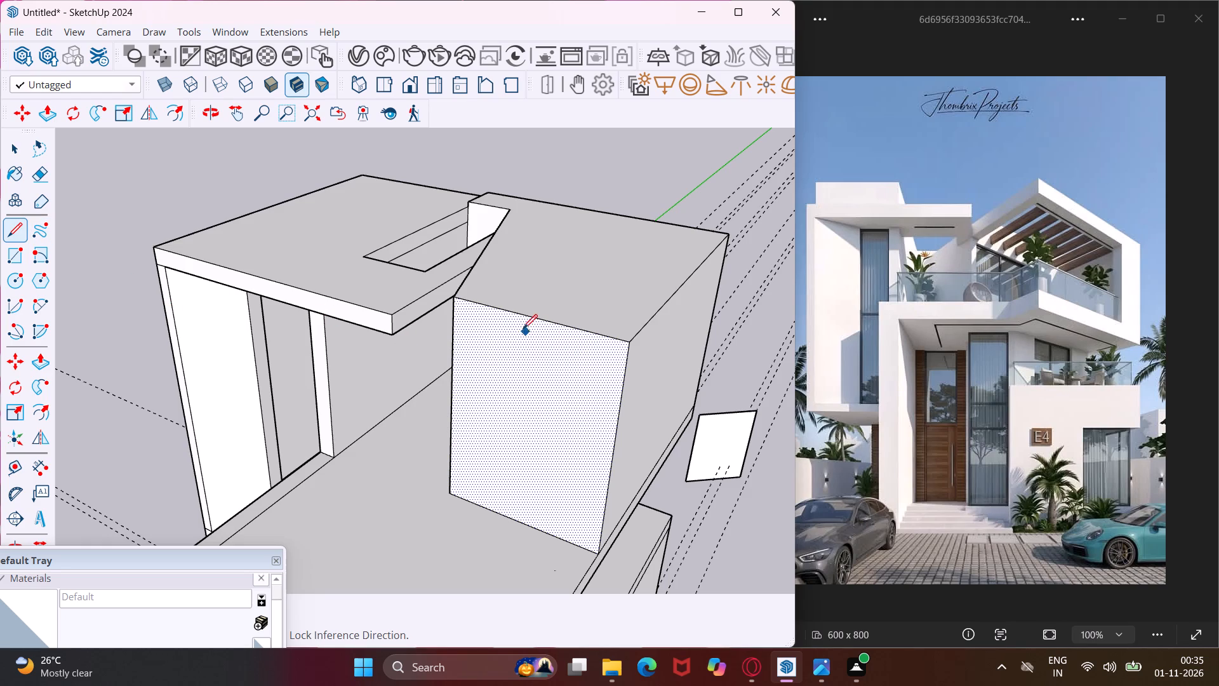
scroll(502, 272, "down", 6)
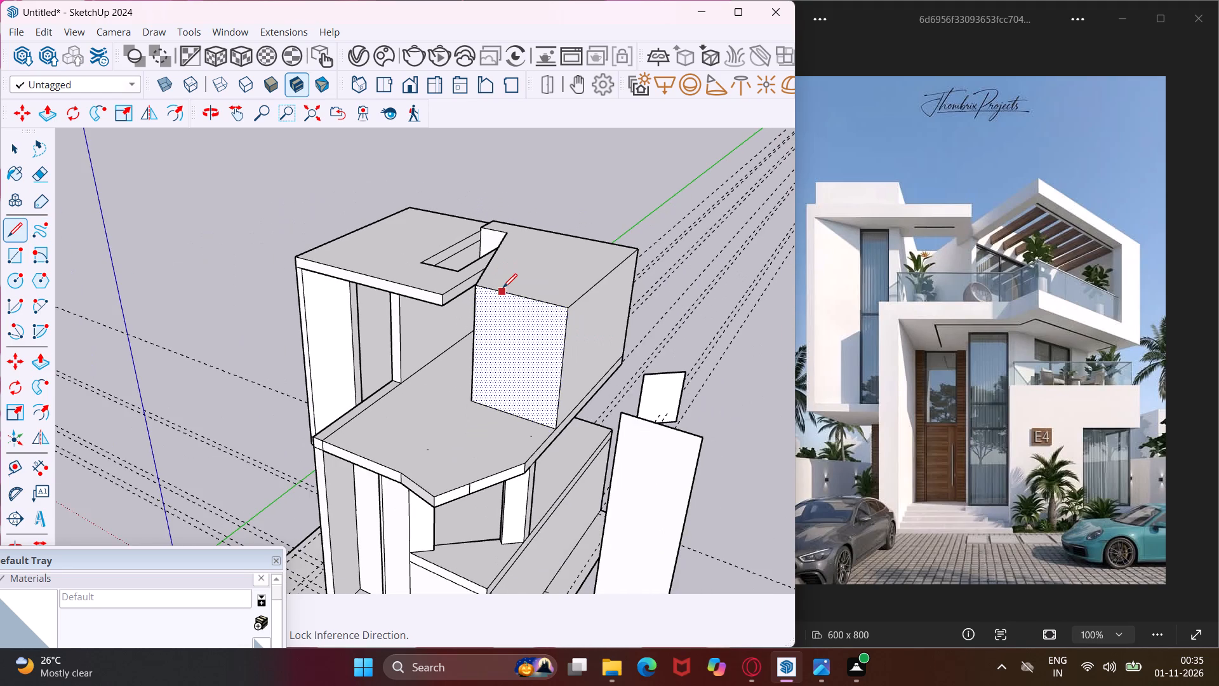
middle_click_drag(503, 288, 656, 295)
scroll(643, 292, "up", 5)
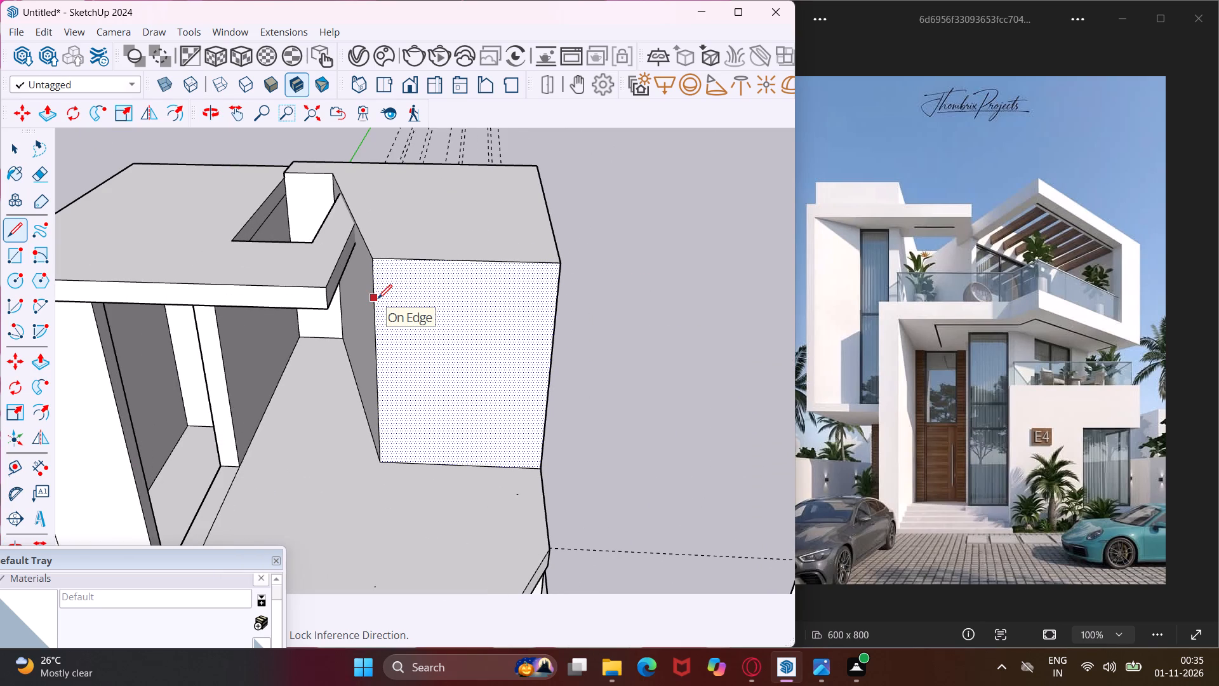
left_click(378, 301)
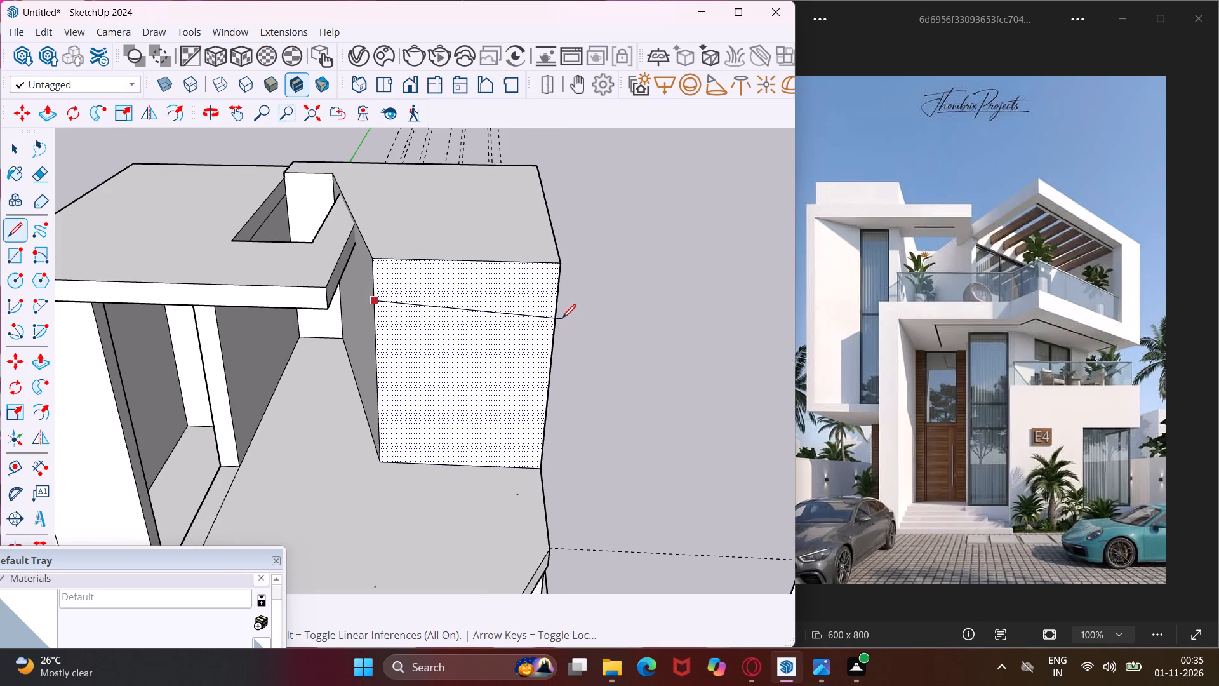
left_click(558, 309)
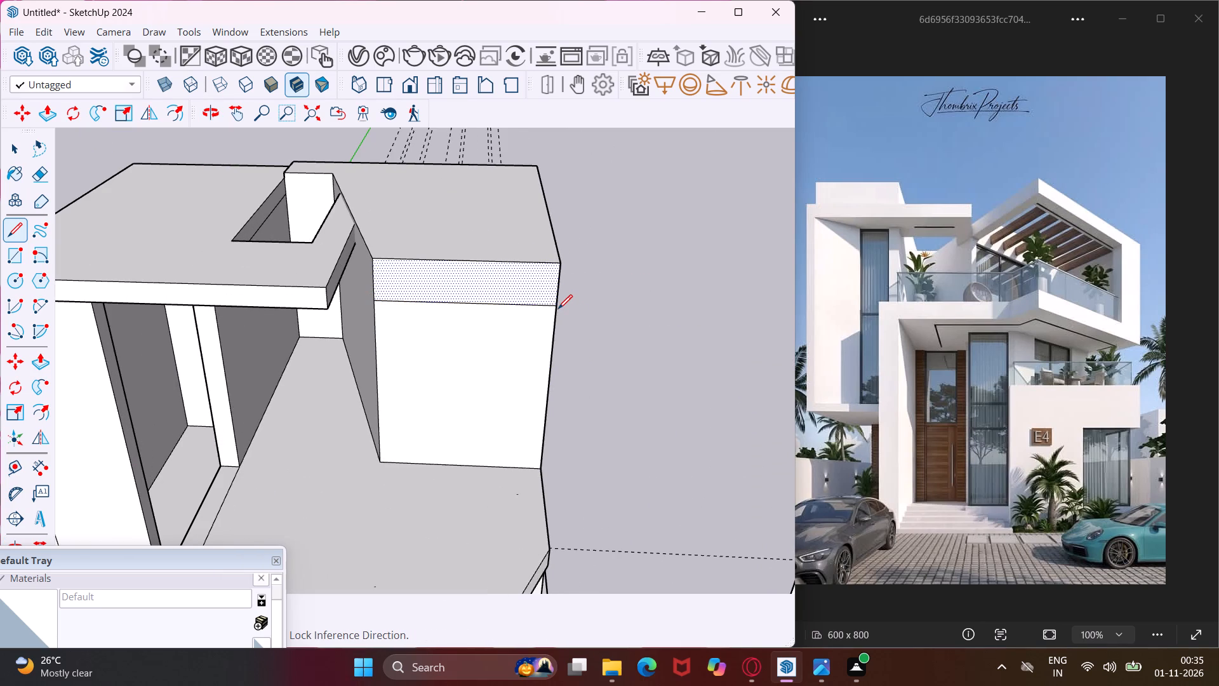
key("Escape")
key("space")
Offset the edges of the angled volume's front face below the upper band inward, forming a narrow frame around an inner panel.
left_click(532, 330)
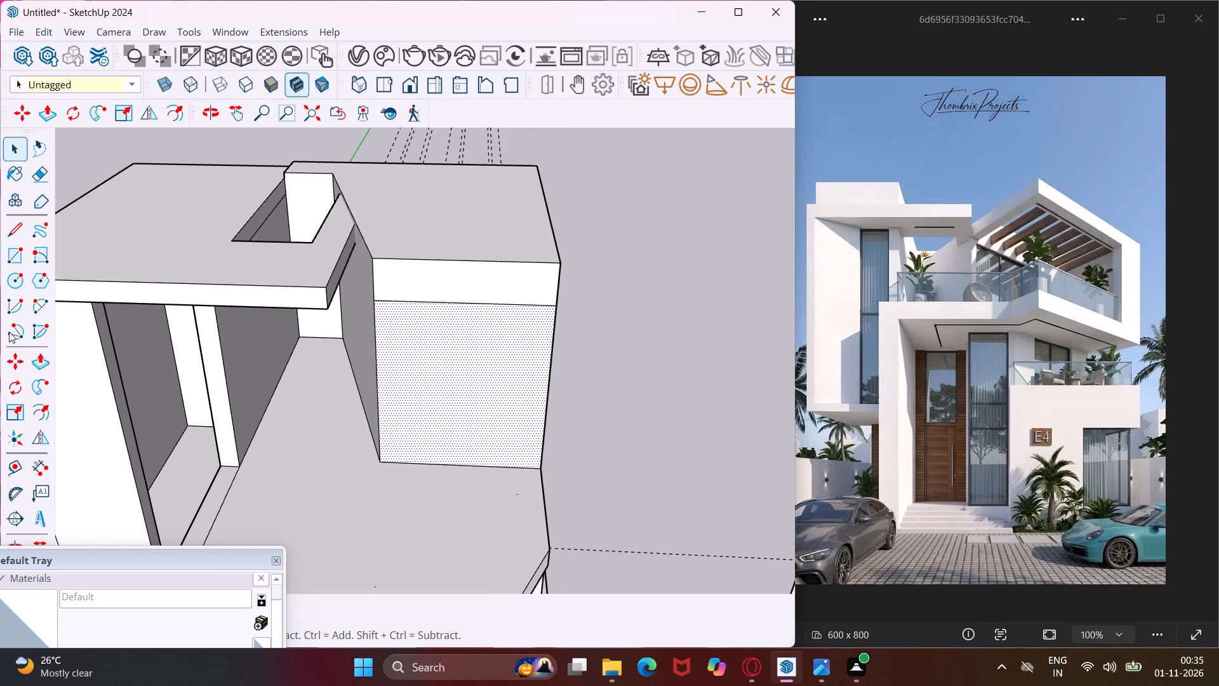
left_click(47, 406)
scroll(355, 351, "up", 4)
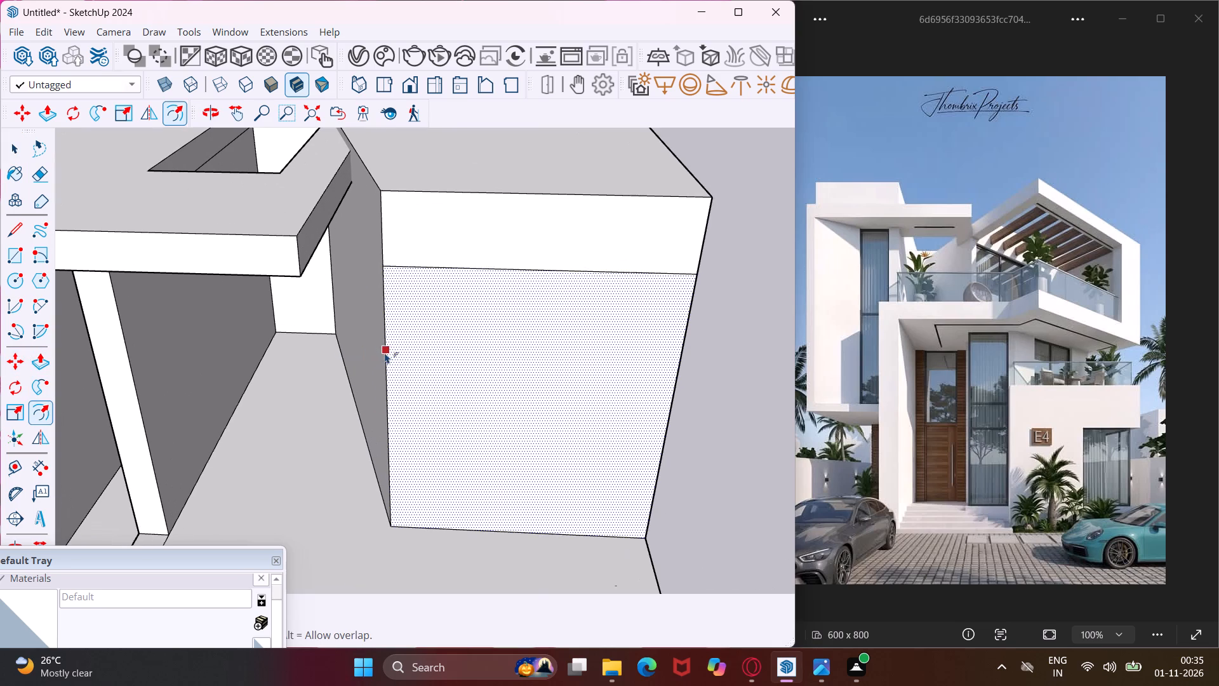
left_click(401, 354)
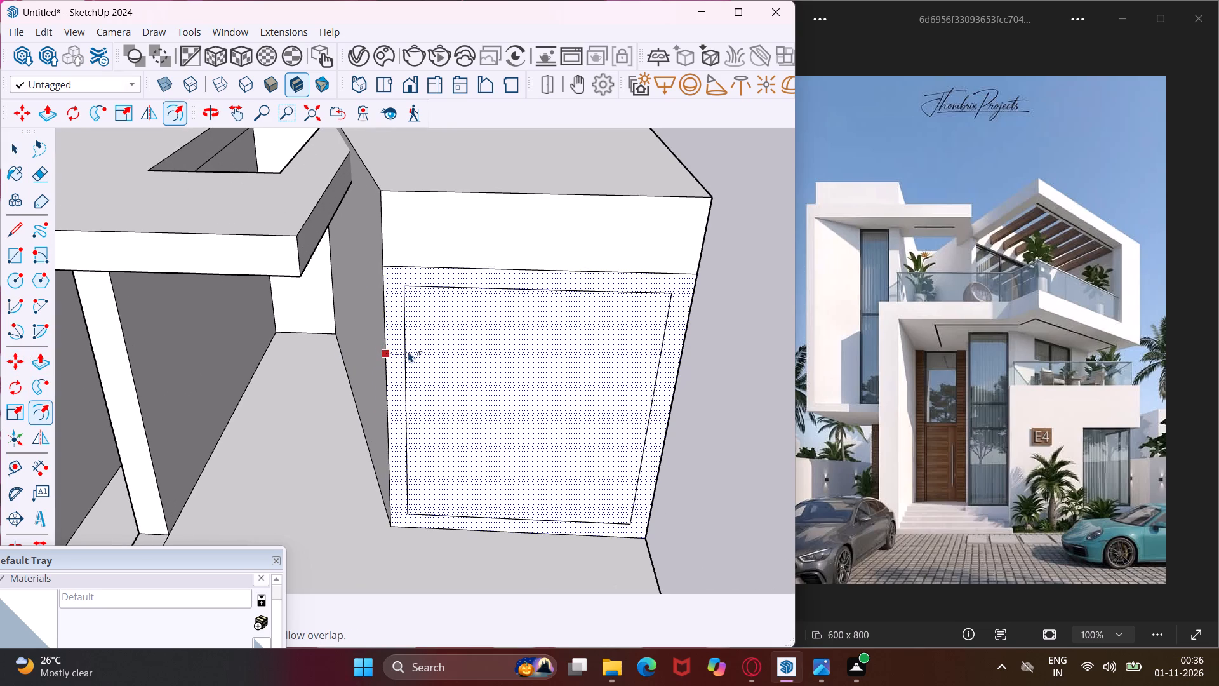
left_click(409, 349)
key("Escape")
key("space")
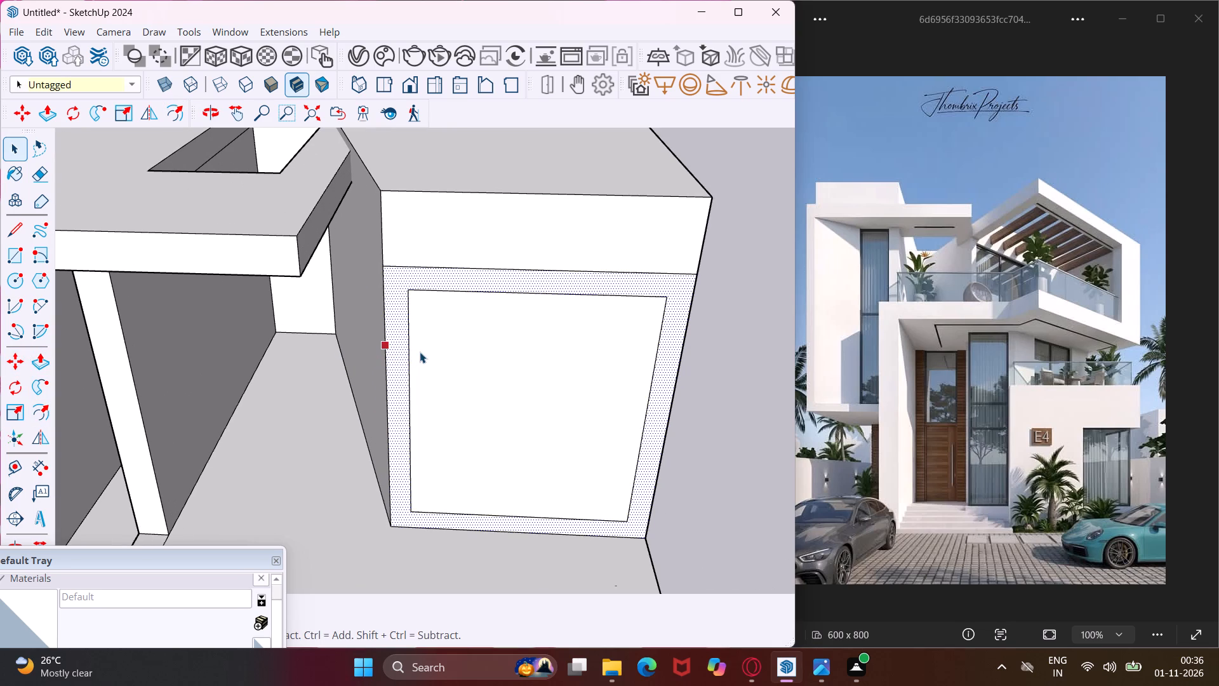
Move the inner panel's bottom edge down onto the bottom edge of the angled volume's front face.
scroll(413, 296, "down", 5)
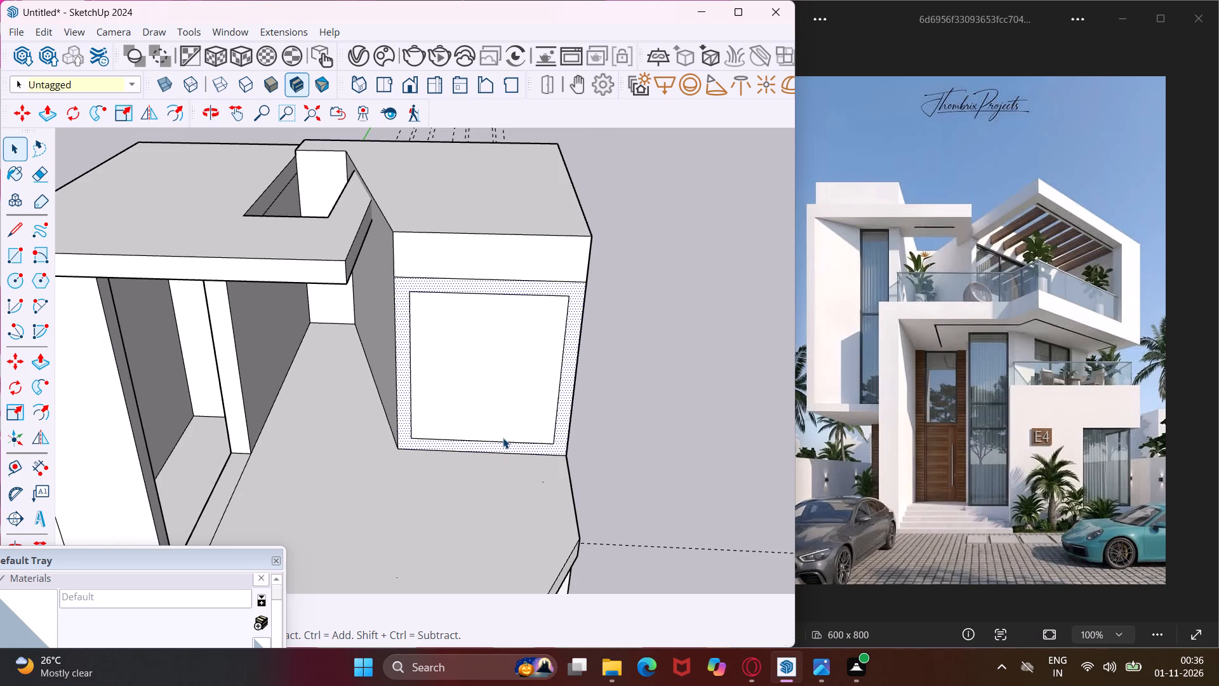
scroll(503, 438, "up", 7)
left_click(507, 448)
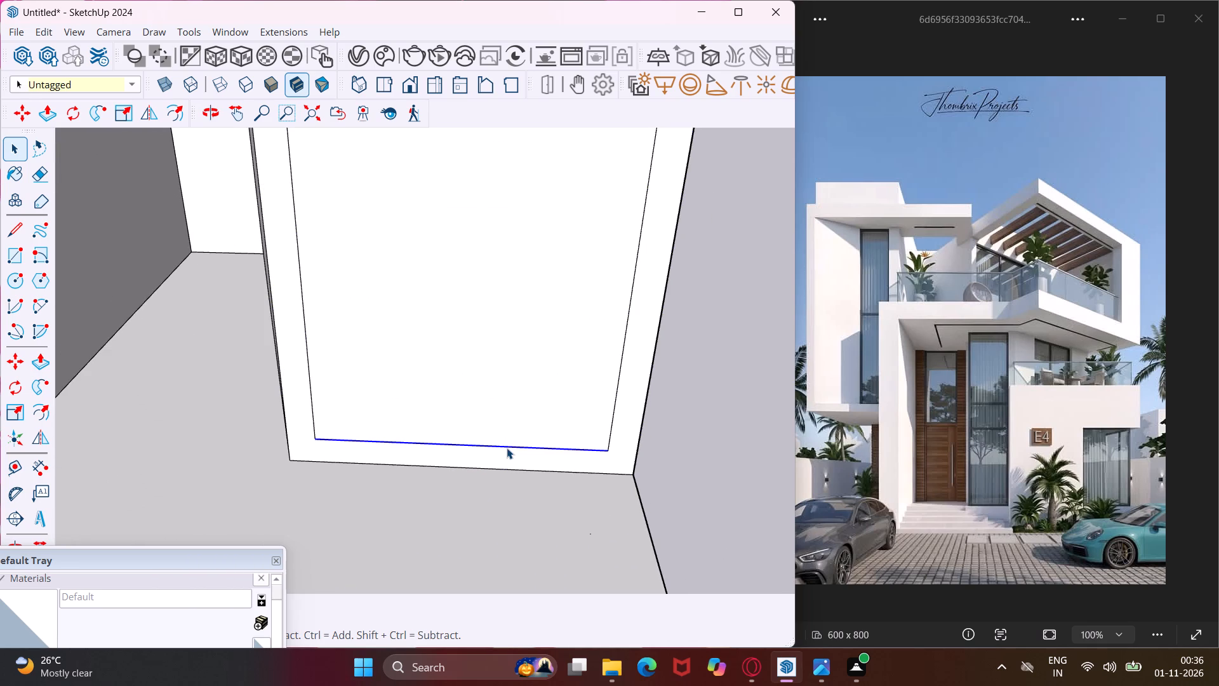
key("m")
left_click(605, 450)
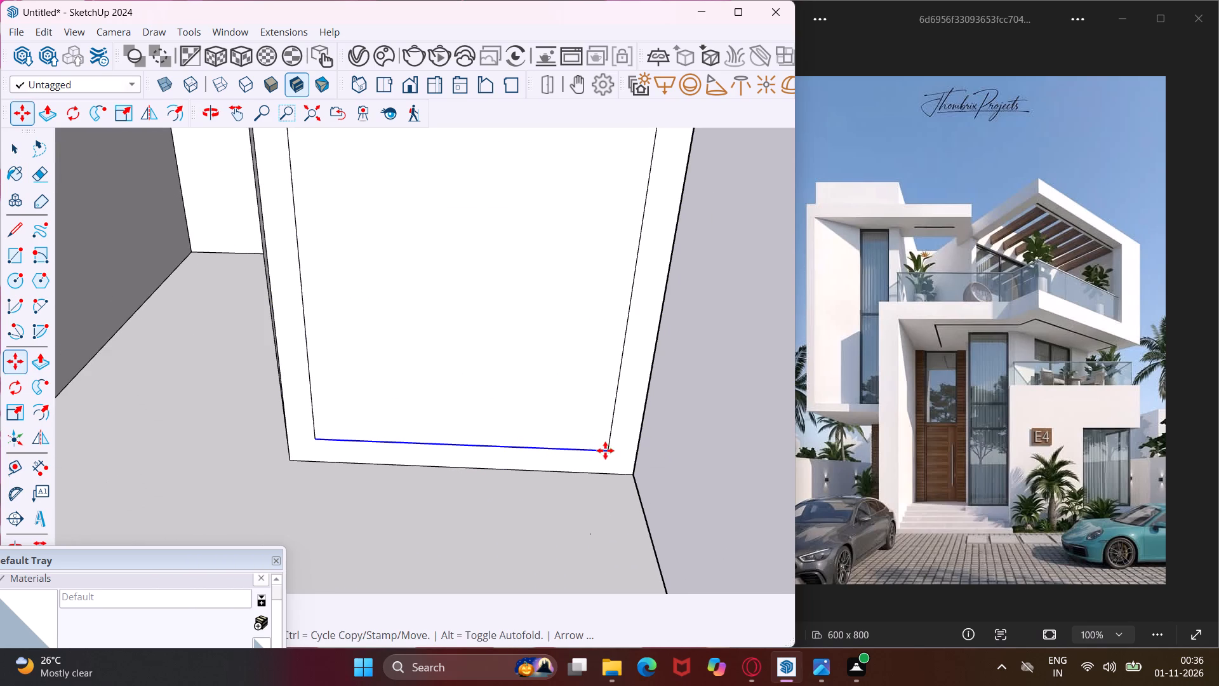
left_click(603, 473)
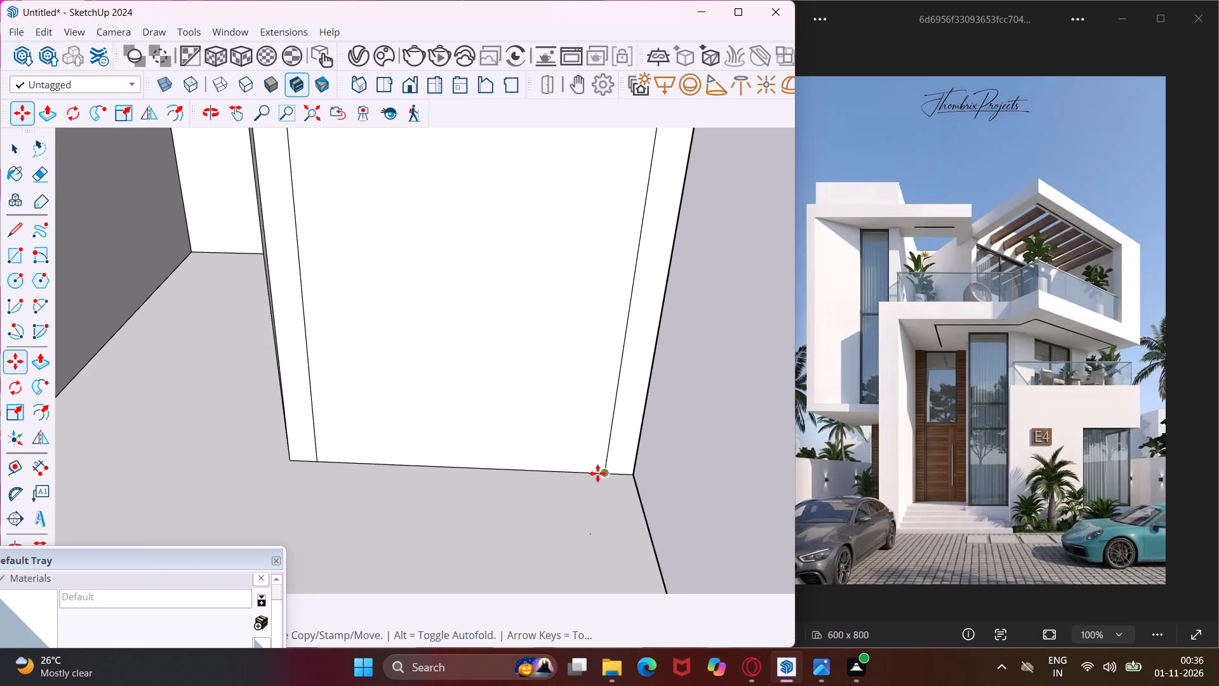
key("Escape")
key("space")
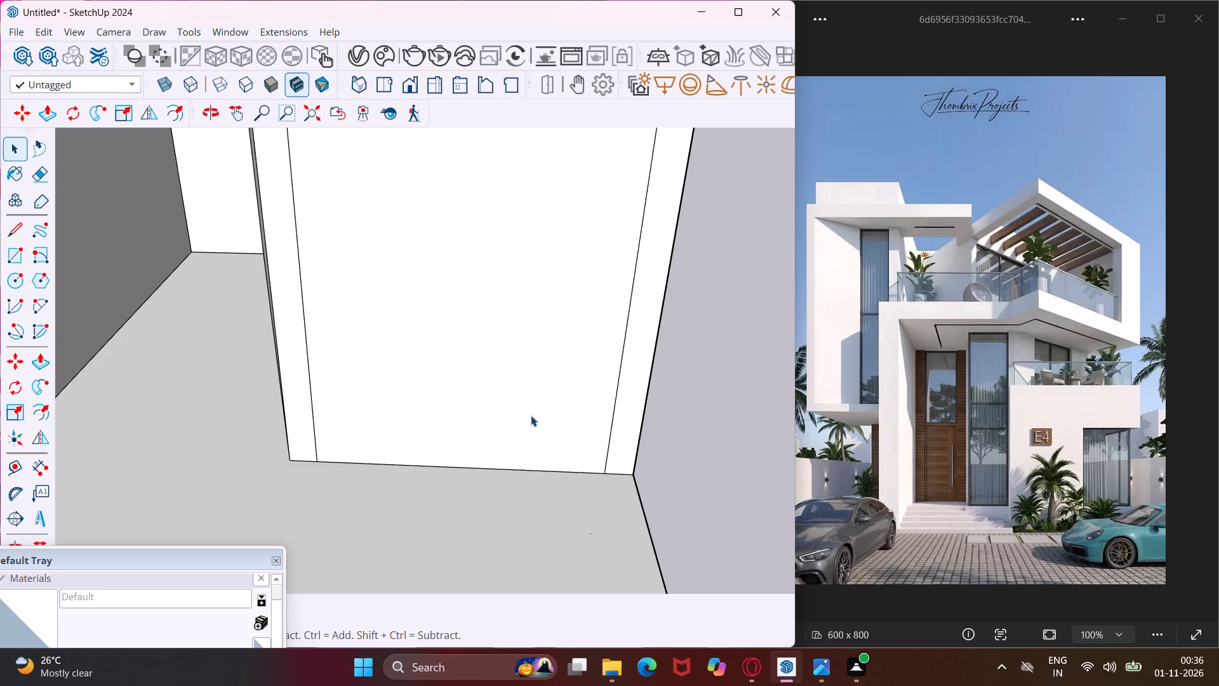
Copy the inner panel face of the angled volume's front into the empty space beside the house, near the tall spare panel.
left_click(531, 415)
key("m")
left_click(531, 415)
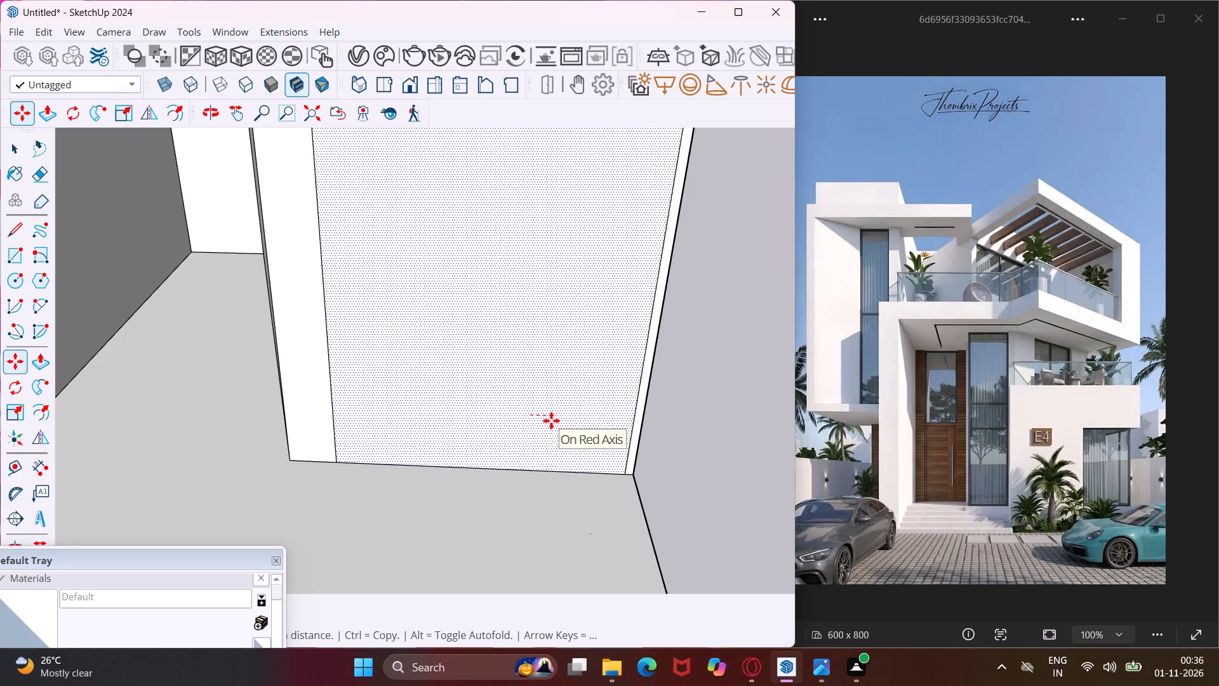
scroll(428, 354, "down", 10)
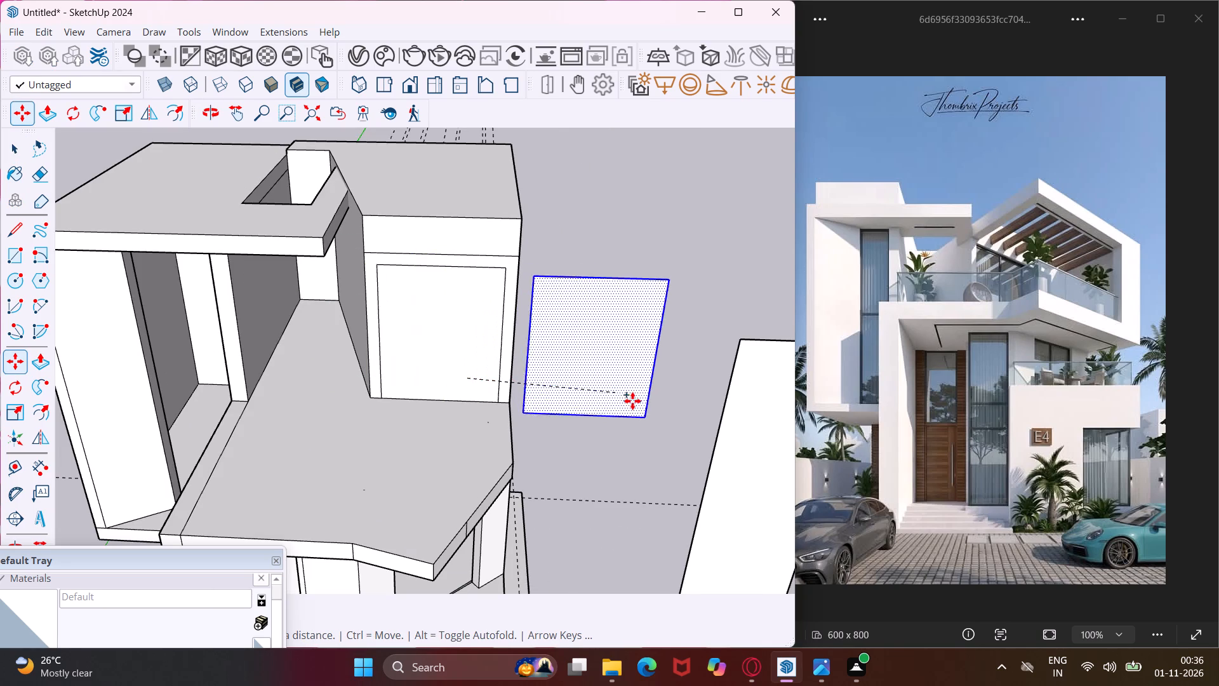
left_click(669, 414)
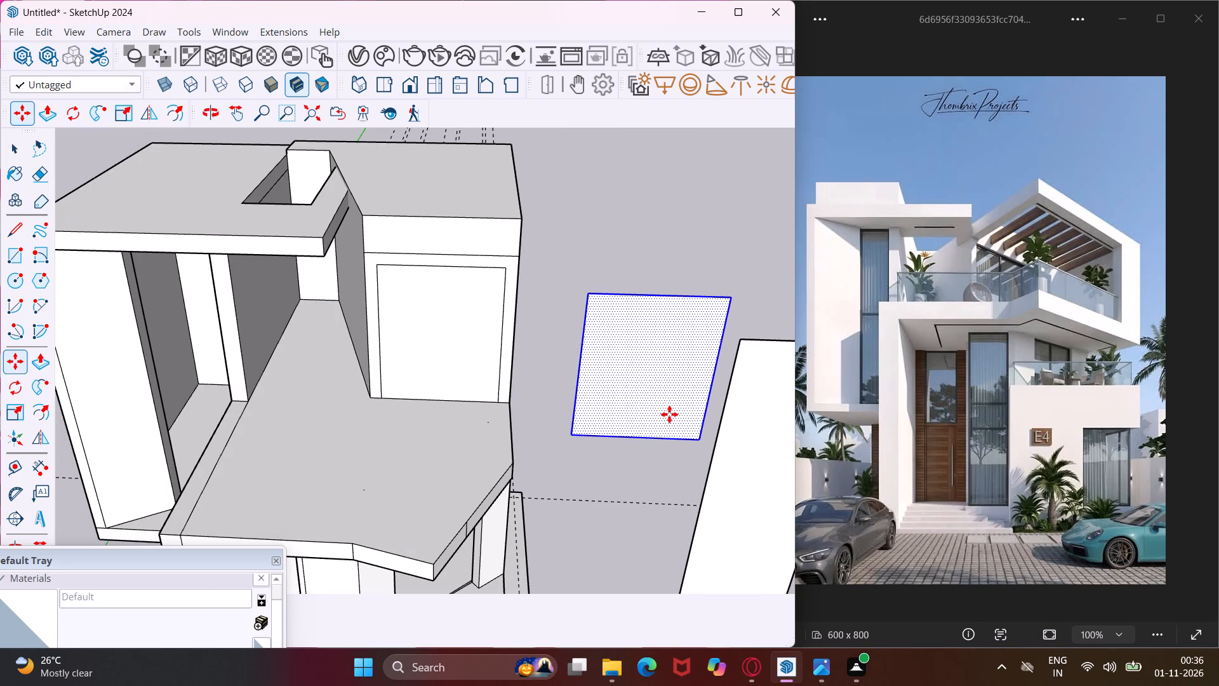
key("Escape")
key("space")
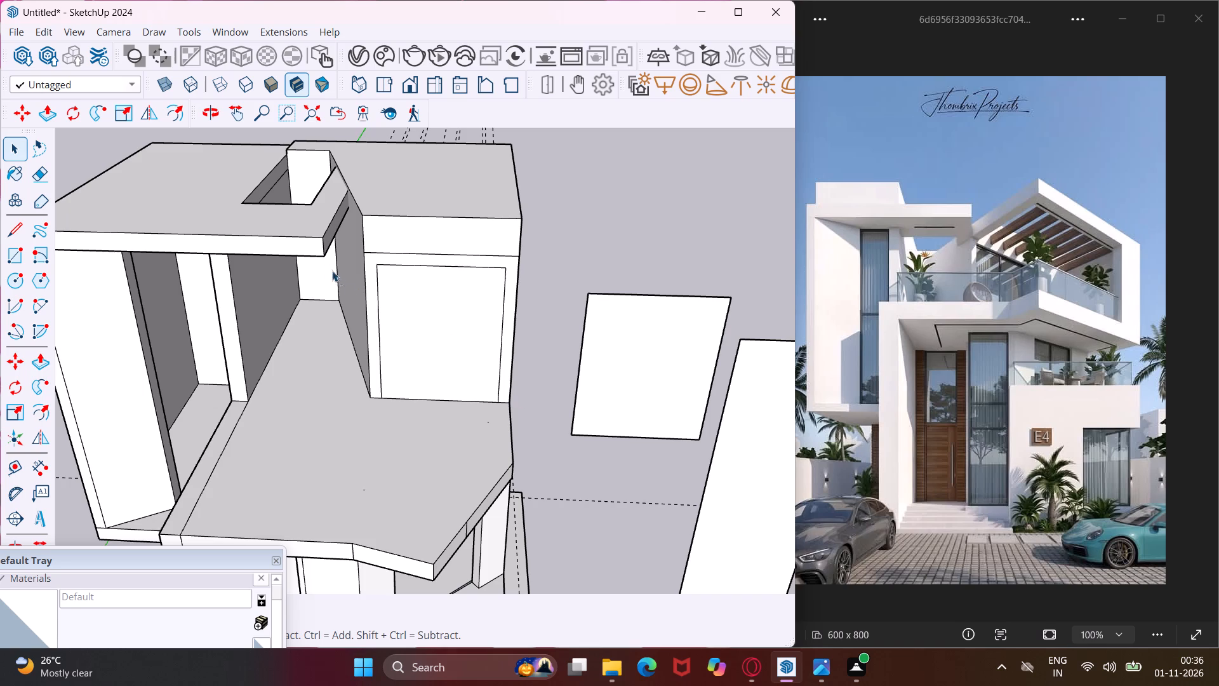
Erase the extra vertical line along the edge of the narrow ground-floor wall face beside the entrance recess.
scroll(300, 248, "up", 4)
middle_click_drag(300, 248, 432, 56)
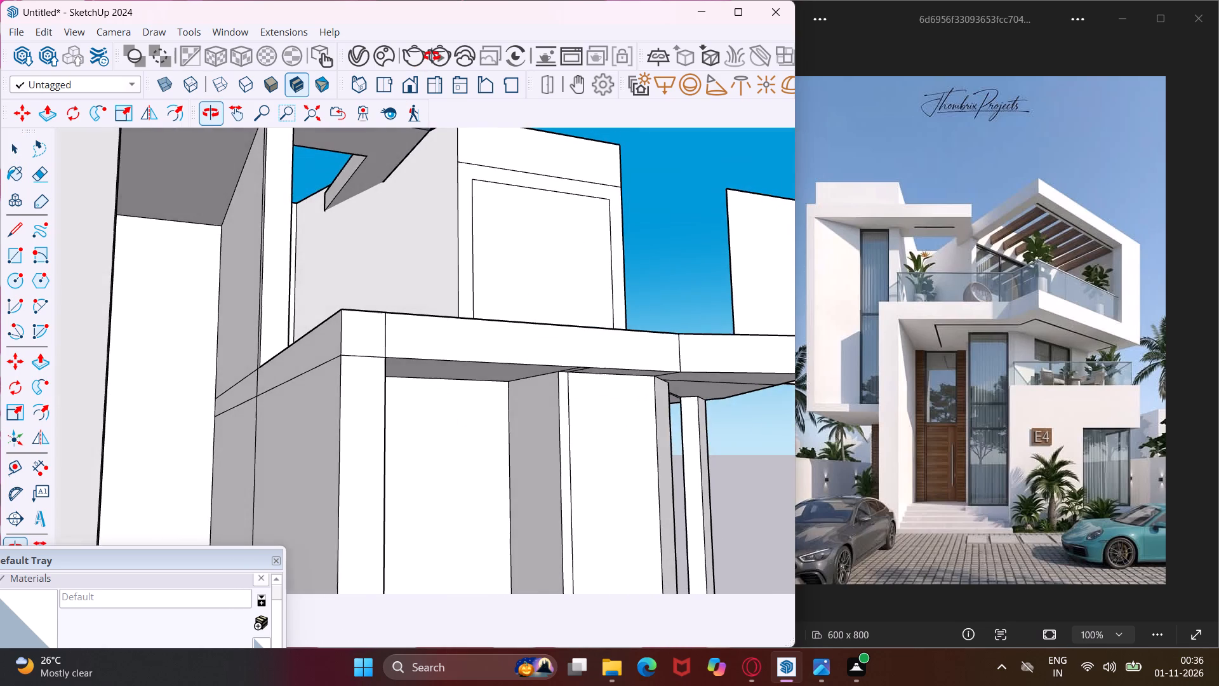
middle_click_drag(432, 56, 398, 193)
scroll(385, 154, "down", 6)
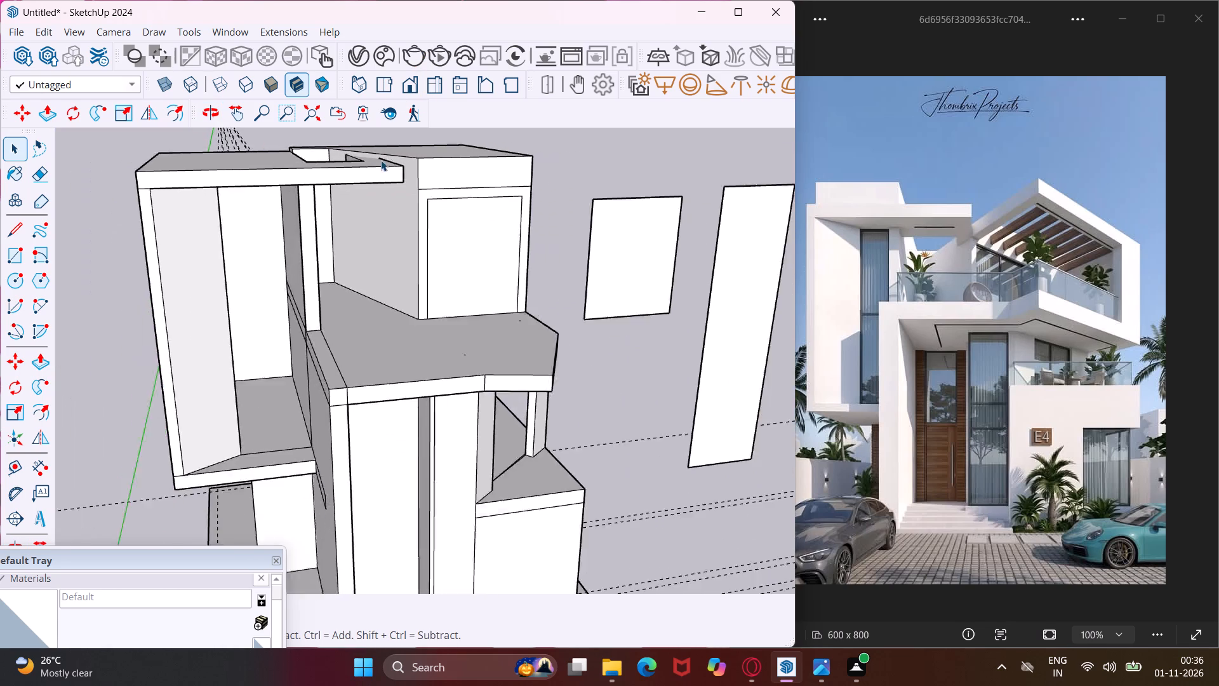
scroll(381, 160, "down", 7)
scroll(413, 387, "up", 1)
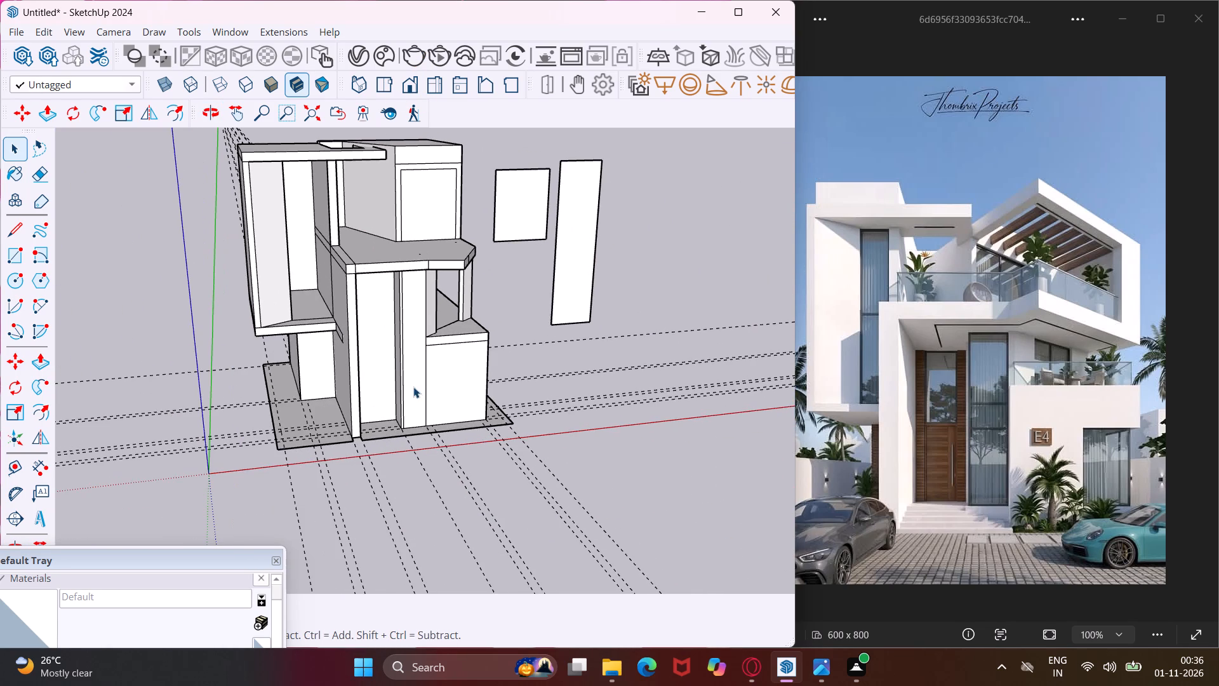
scroll(400, 373, "down", 3)
middle_click_drag(400, 375, 352, 307)
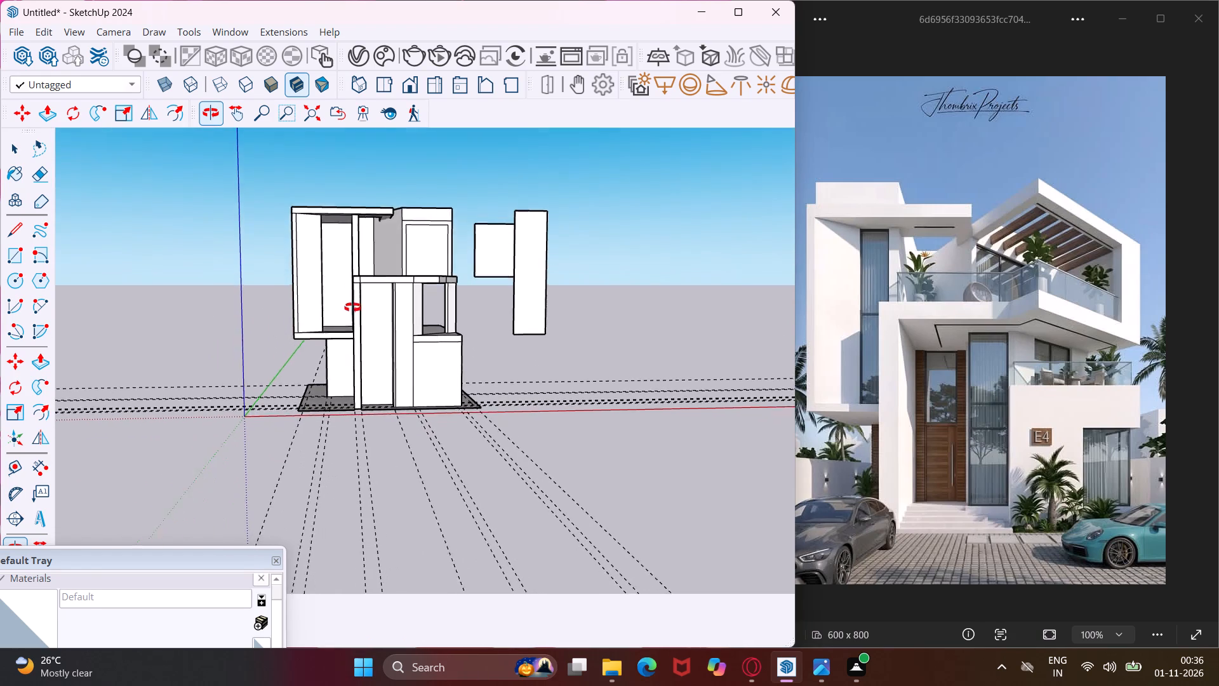
middle_click_drag(352, 307, 352, 306)
scroll(399, 370, "up", 10)
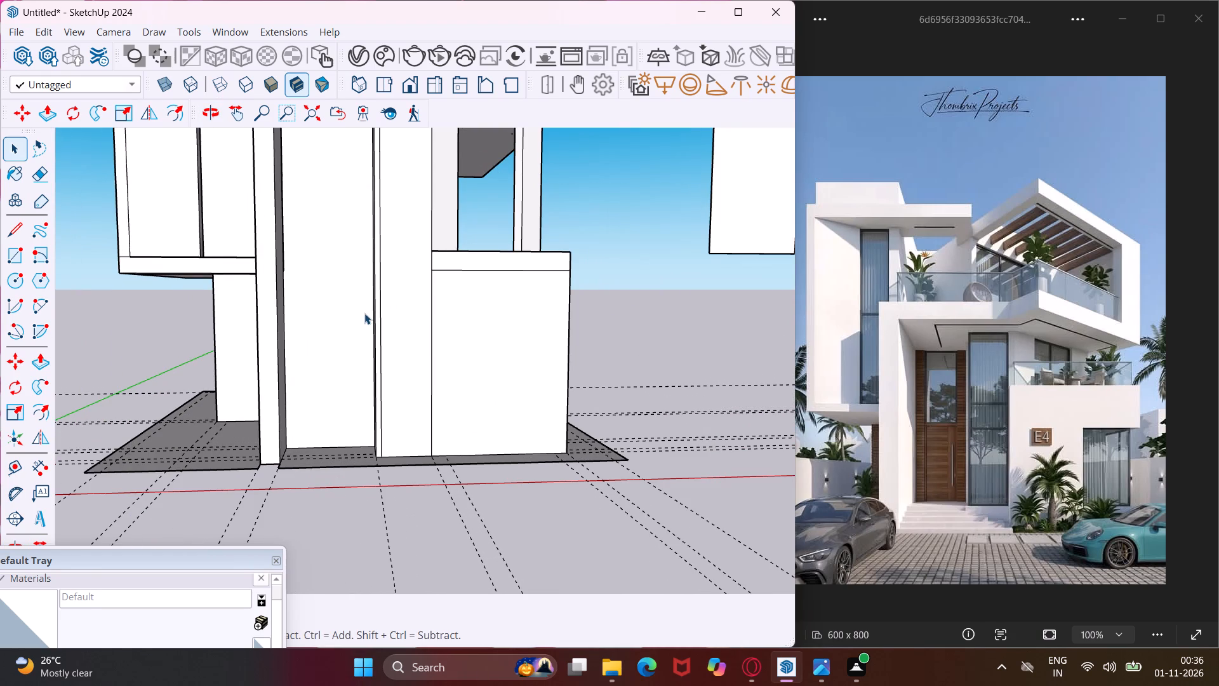
key("e")
scroll(386, 337, "up", 3)
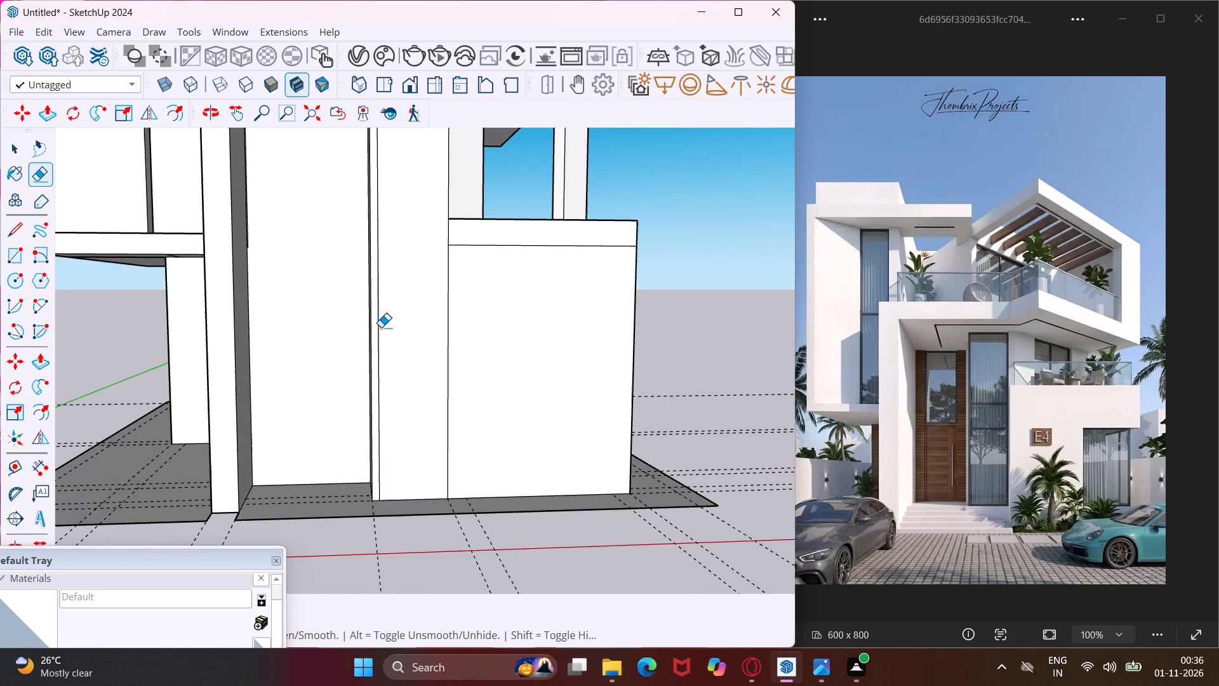
left_click(380, 322)
key("Escape")
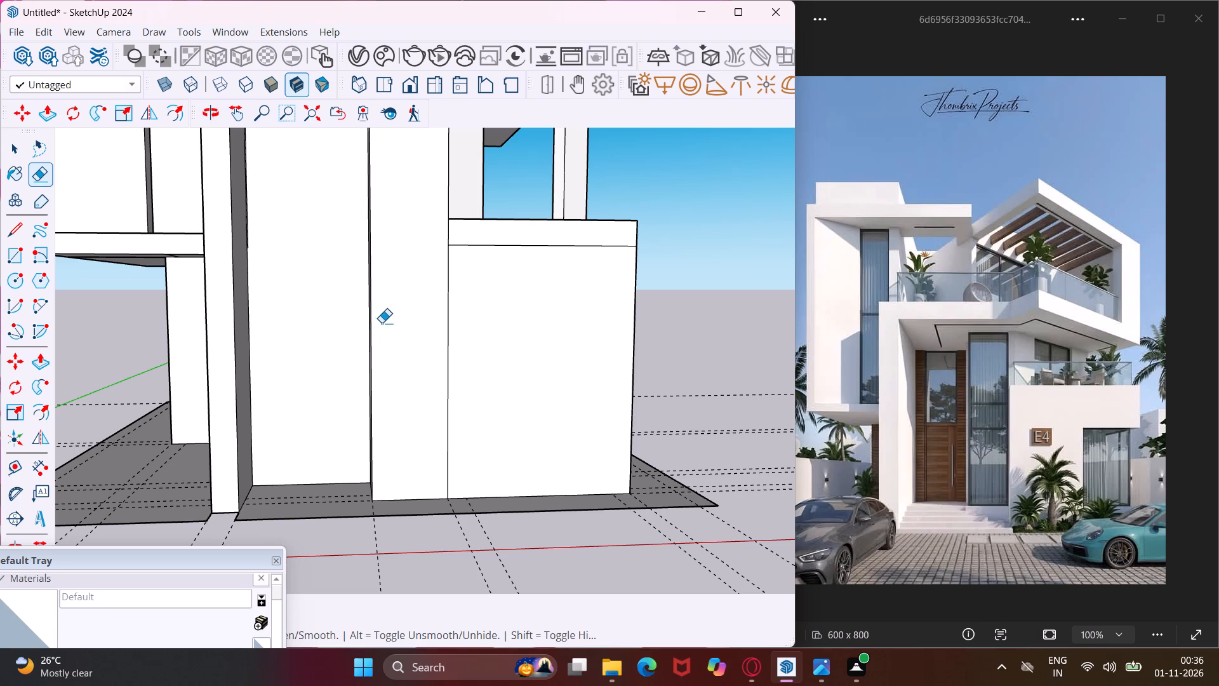
Copy the narrow wall face beside the entrance recess into the empty space beyond the other spare panels.
key("space")
left_click(399, 350)
key("m")
left_click(399, 350)
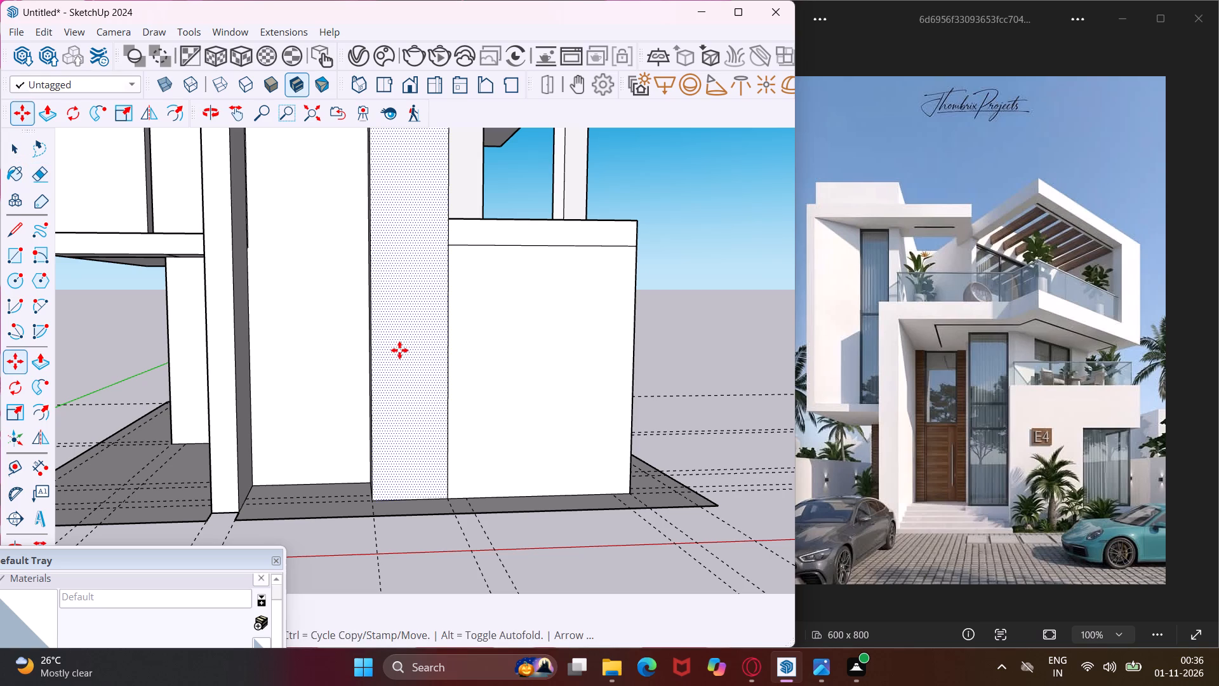
scroll(343, 350, "down", 6)
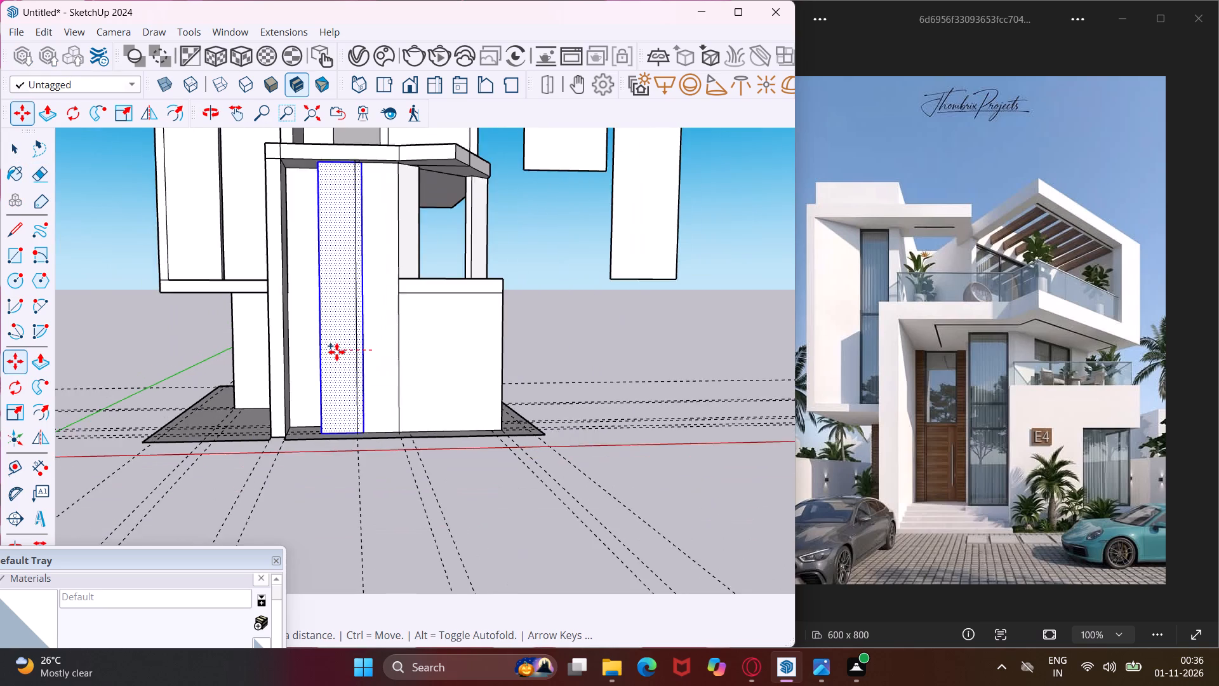
scroll(336, 352, "down", 3)
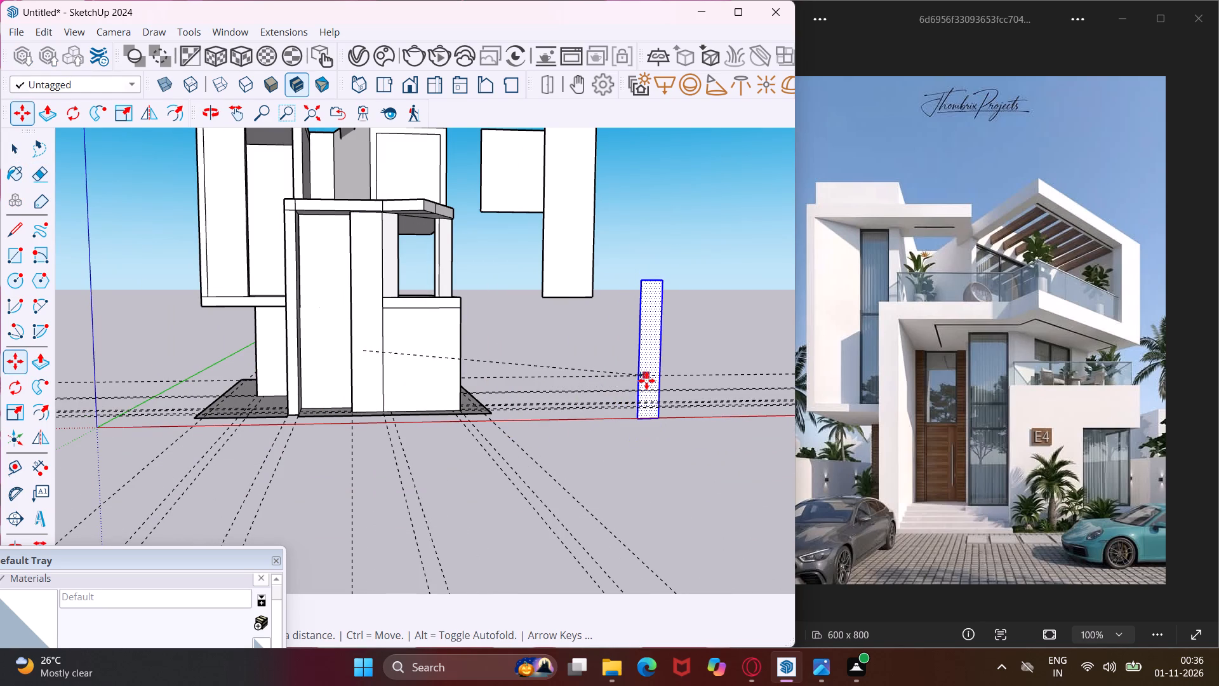
left_click(655, 347)
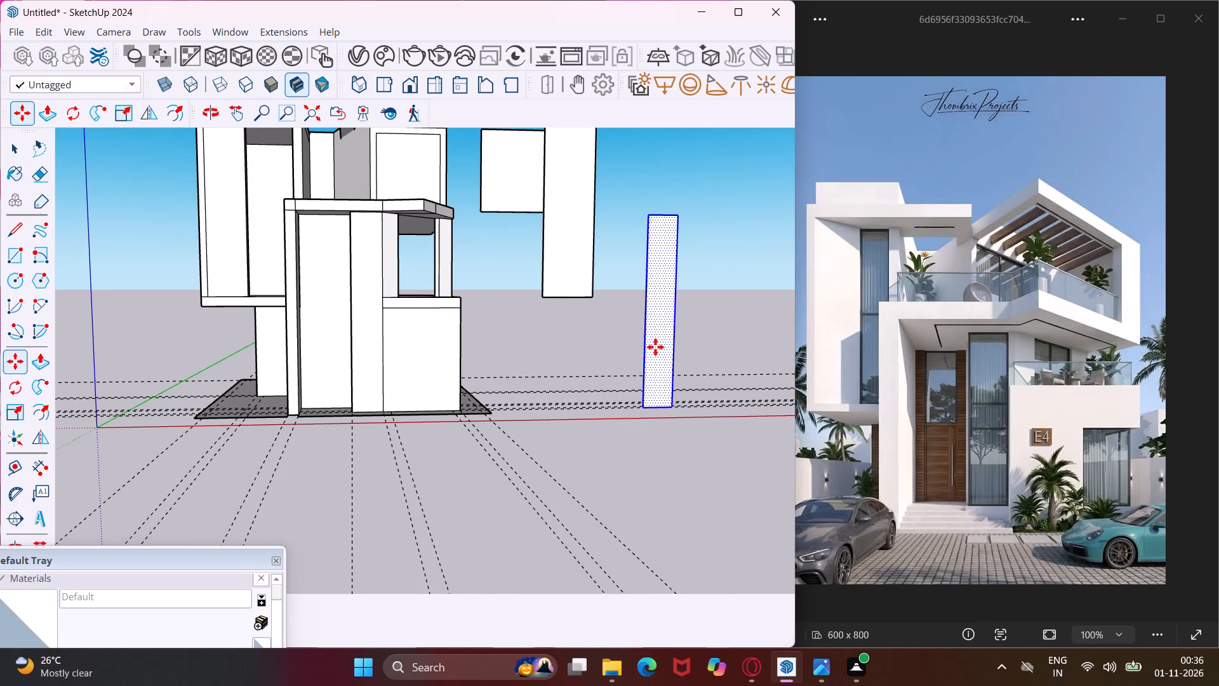
key("Escape")
key("space")
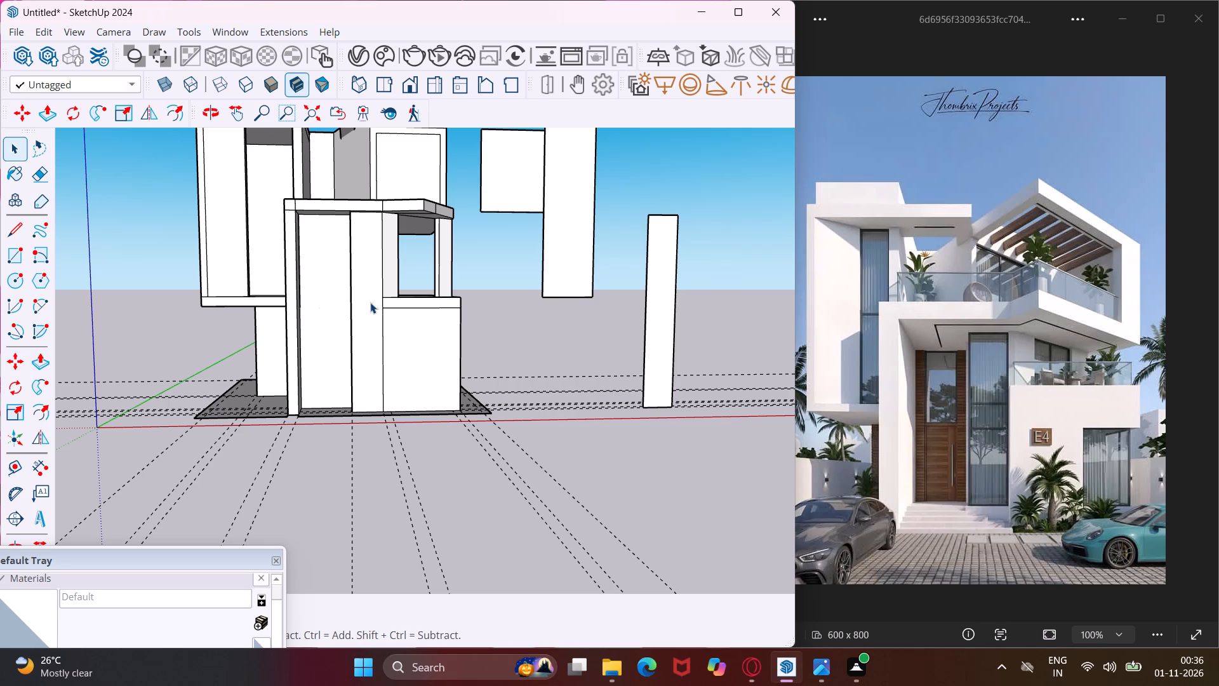
Copy the tall back wall face of the entrance recess to a spot beside the narrow copied panel.
scroll(314, 232, "up", 6)
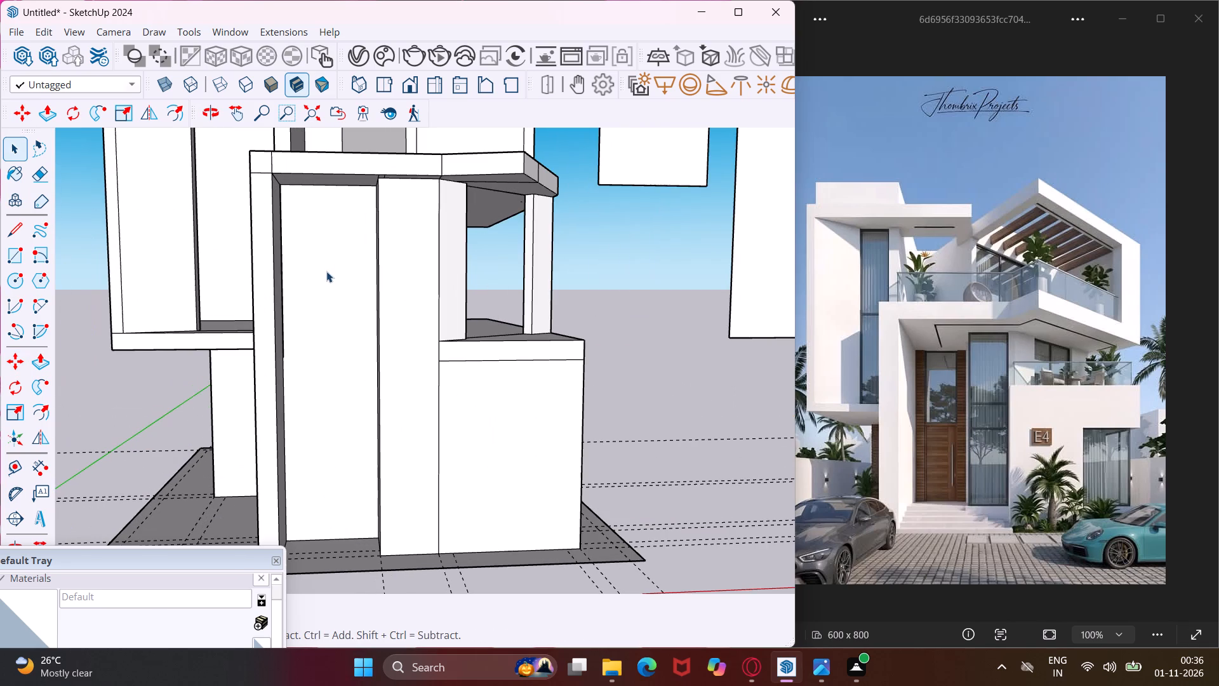
left_click(327, 300)
key("m")
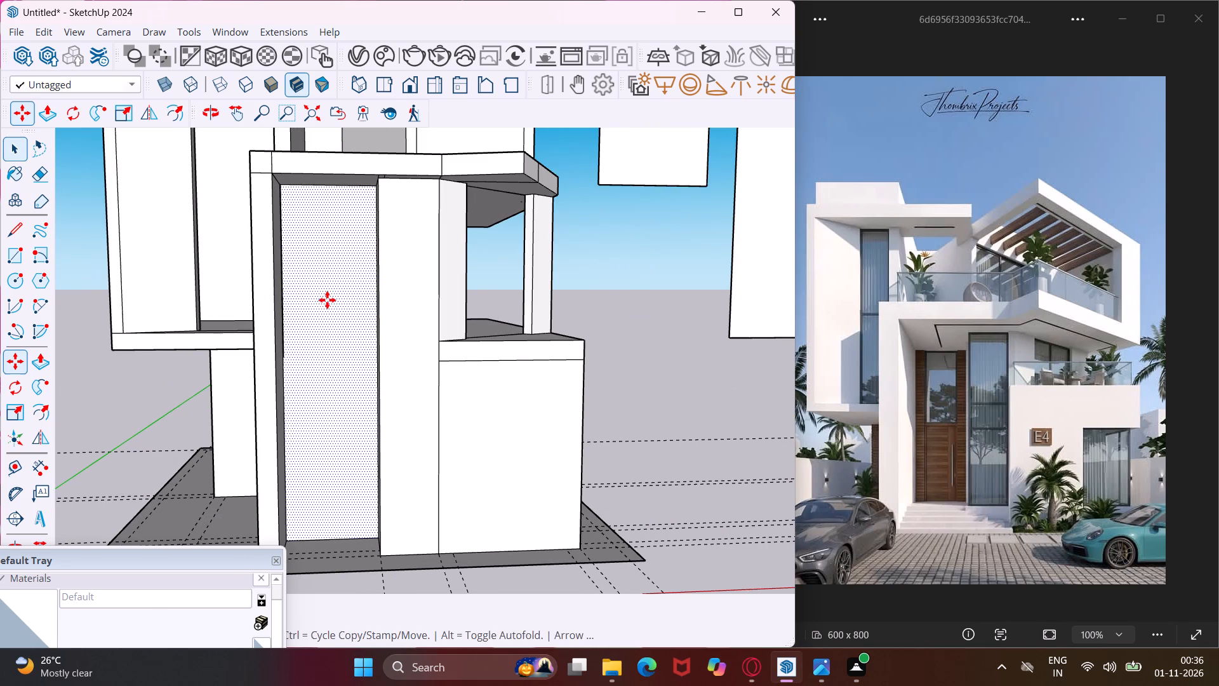
left_click(327, 300)
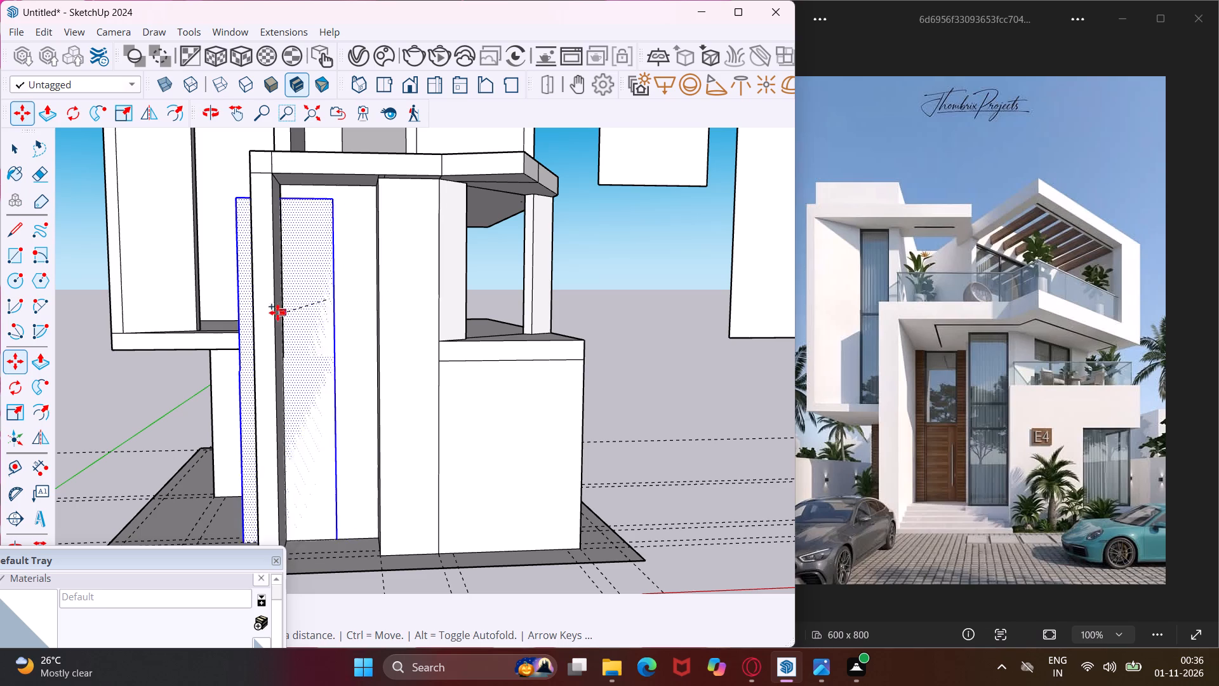
scroll(277, 312, "down", 10)
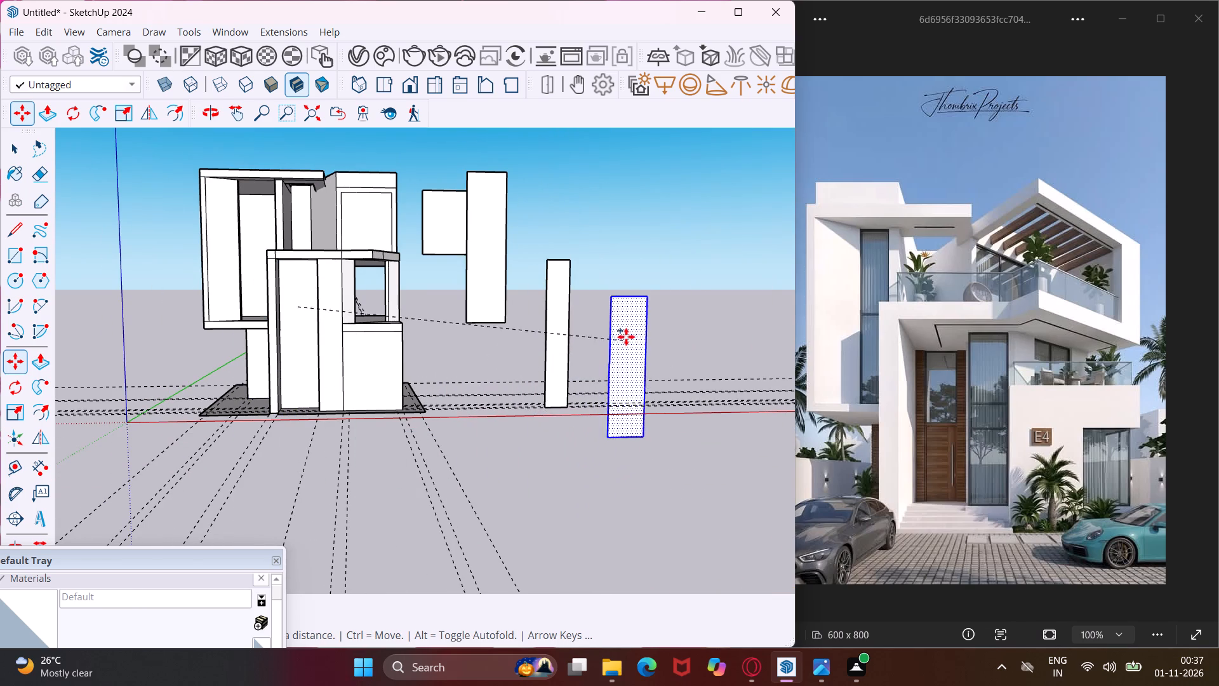
left_click(625, 303)
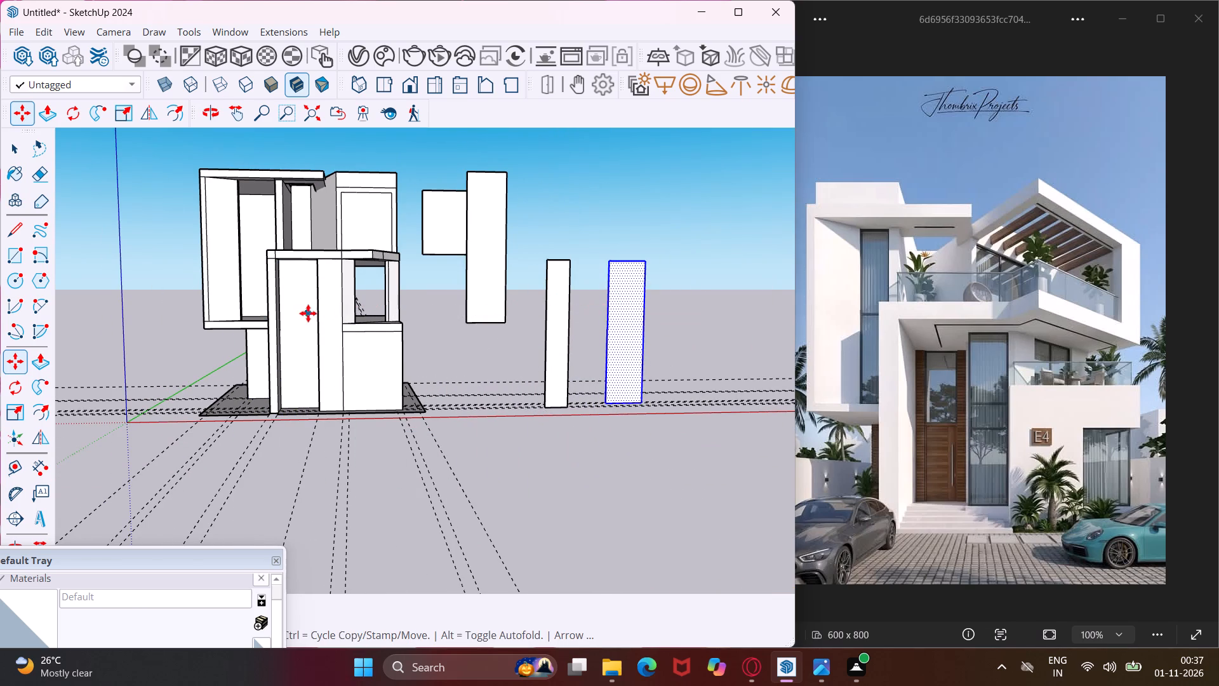
key("Escape")
key("space")
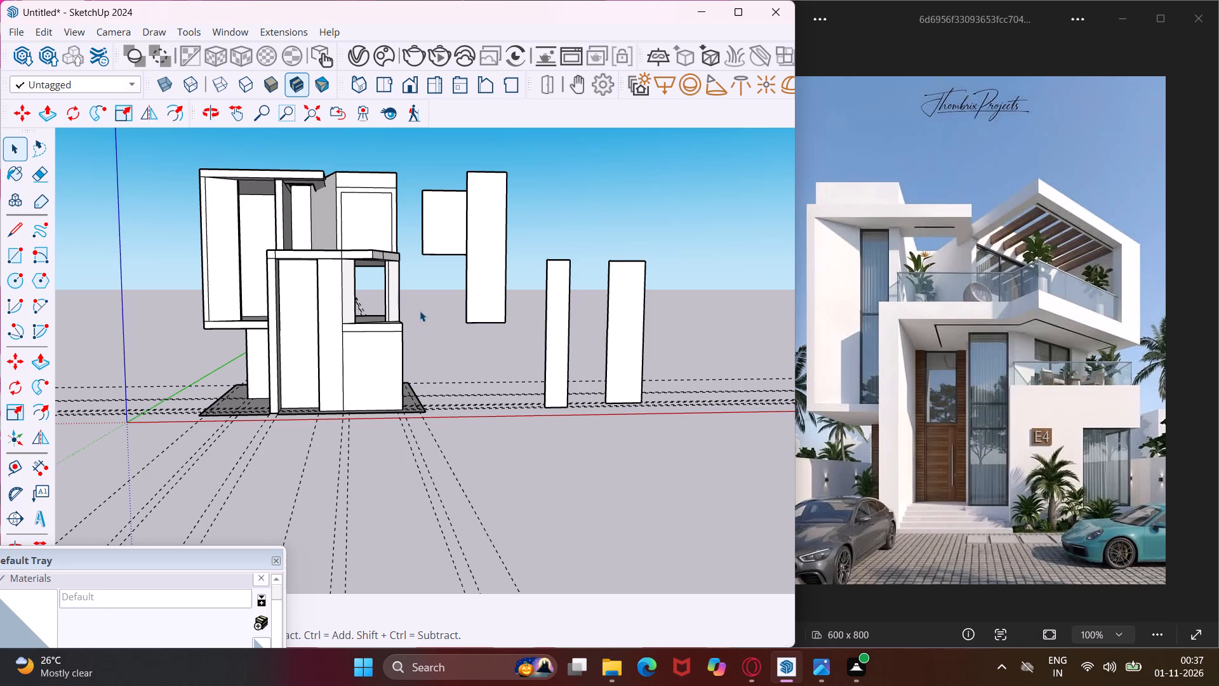
Examine the low ground-floor block beside the entrance from its front and outer side.
scroll(389, 335, "up", 6)
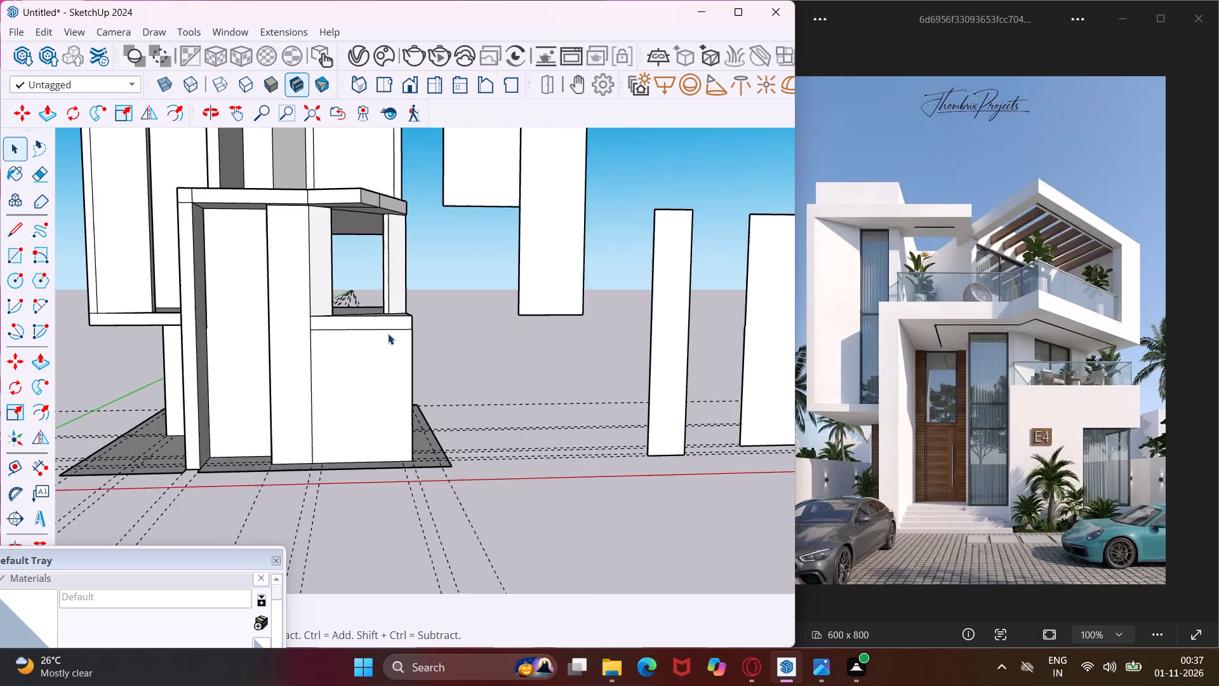
scroll(388, 333, "up", 1)
middle_click_drag(388, 333, 251, 318)
middle_click_drag(281, 354, 314, 396)
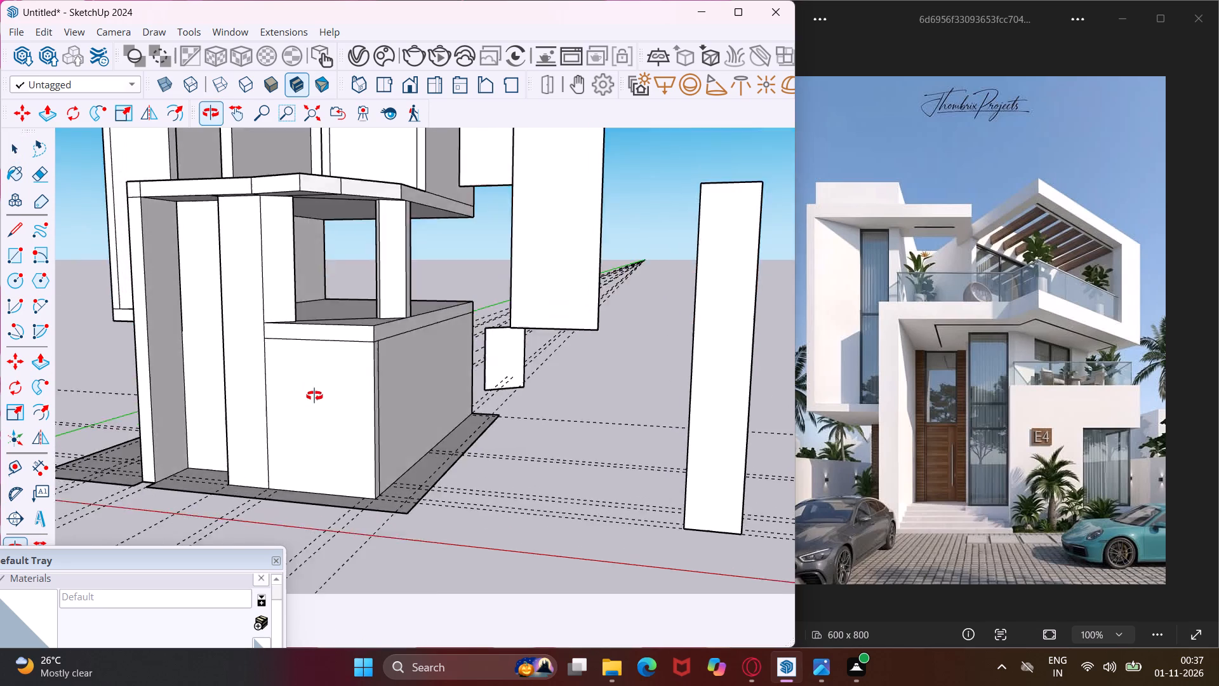
middle_click_drag(314, 396, 356, 462)
scroll(356, 462, "down", 4)
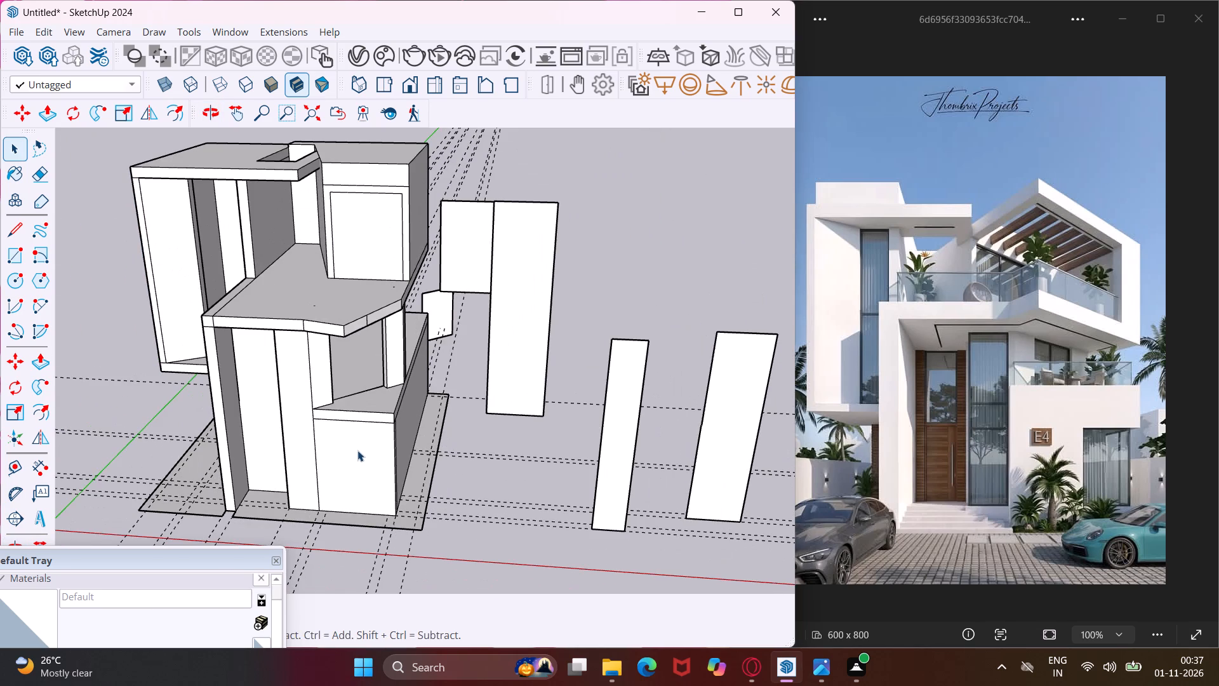
scroll(370, 460, "up", 3)
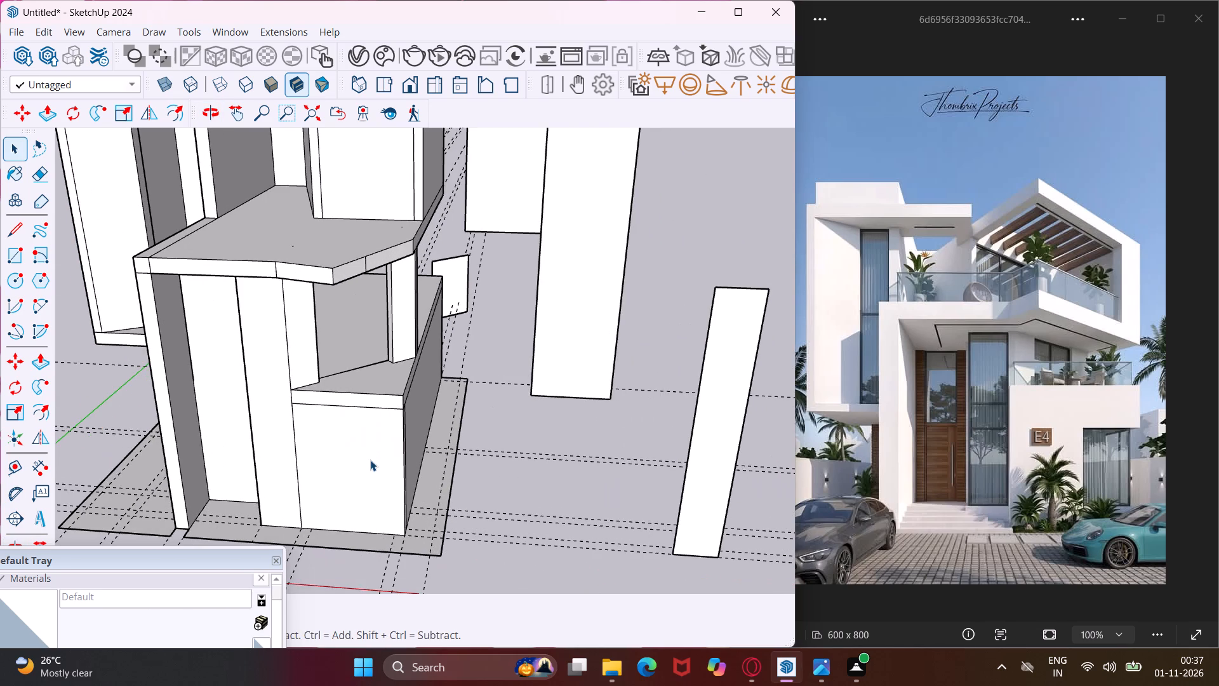
Draw a tall rectangle on the low ground-floor block's front face, reaching down to its outer bottom corner.
middle_click_drag(370, 460, 333, 356)
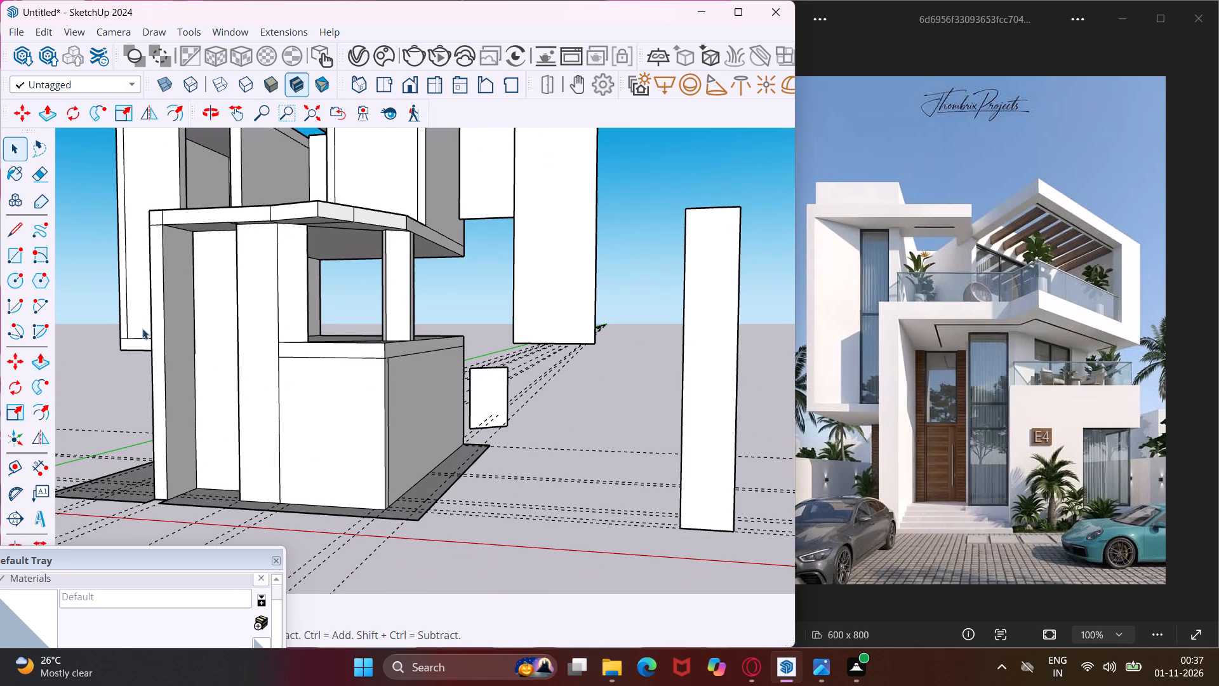
left_click(23, 267)
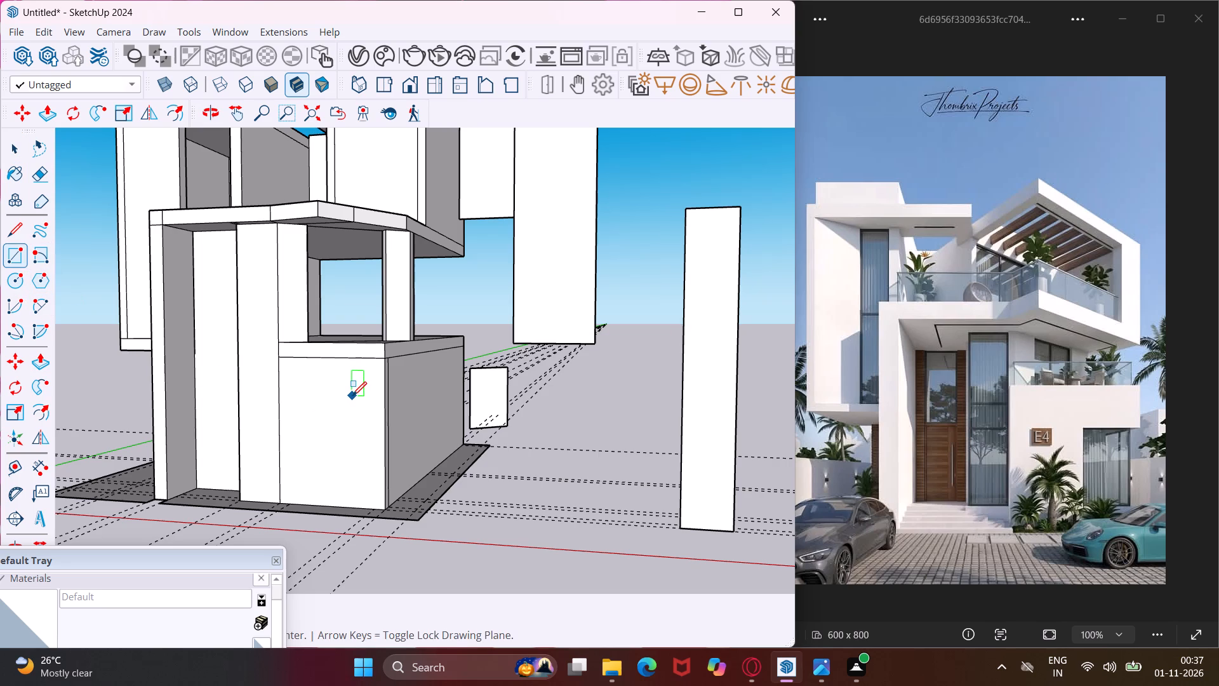
middle_click_drag(353, 395, 454, 412)
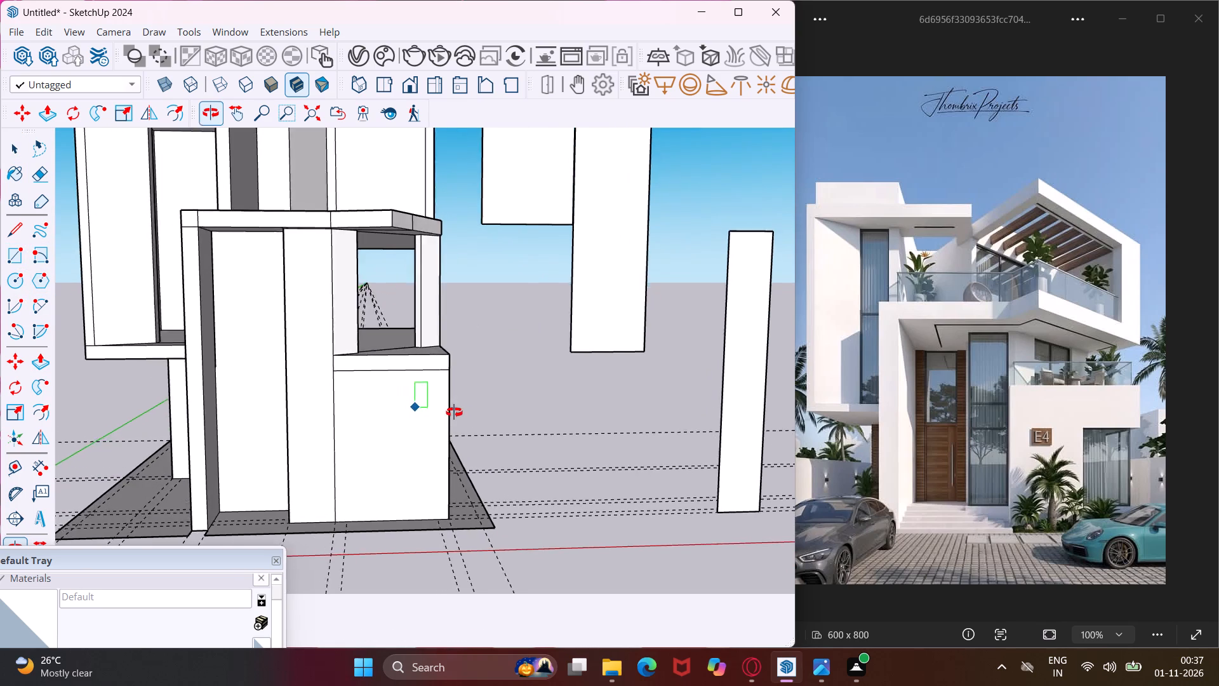
middle_click_drag(454, 412, 461, 412)
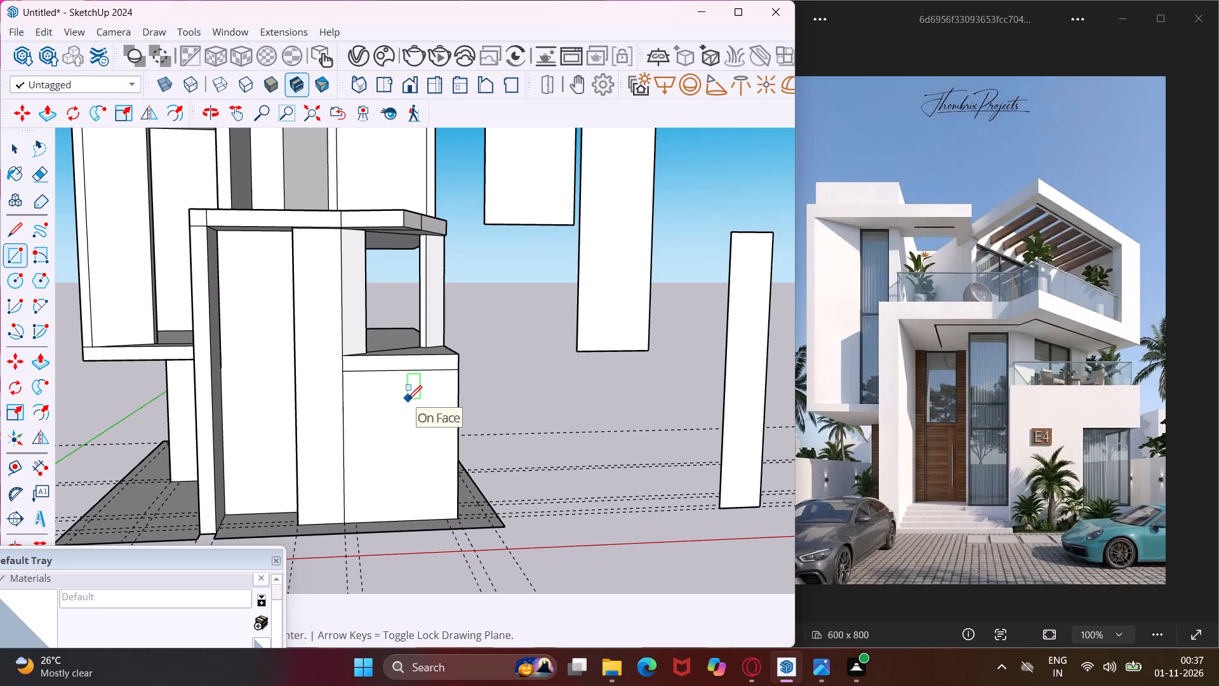
left_click(408, 400)
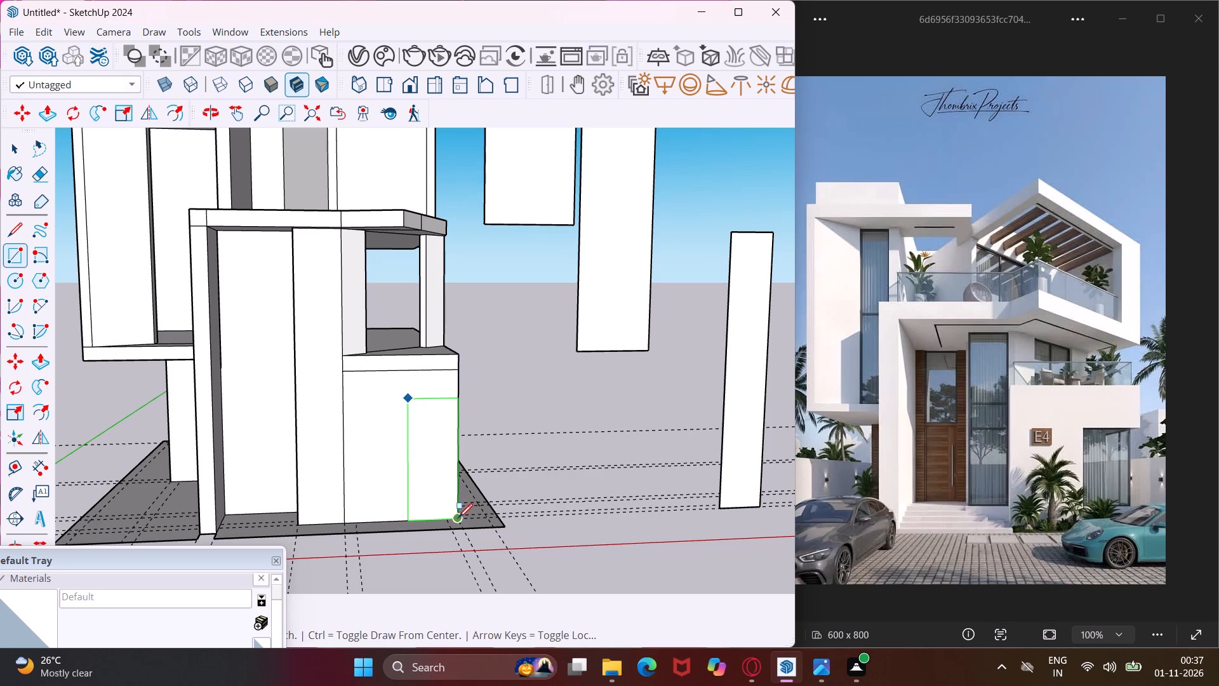
left_click(458, 518)
Draw an adjoining rectangle on the low block's side wall, from the front rectangle's top corner down to the base.
middle_click_drag(437, 481, 64, 469)
scroll(375, 387, "up", 3)
scroll(315, 385, "up", 2)
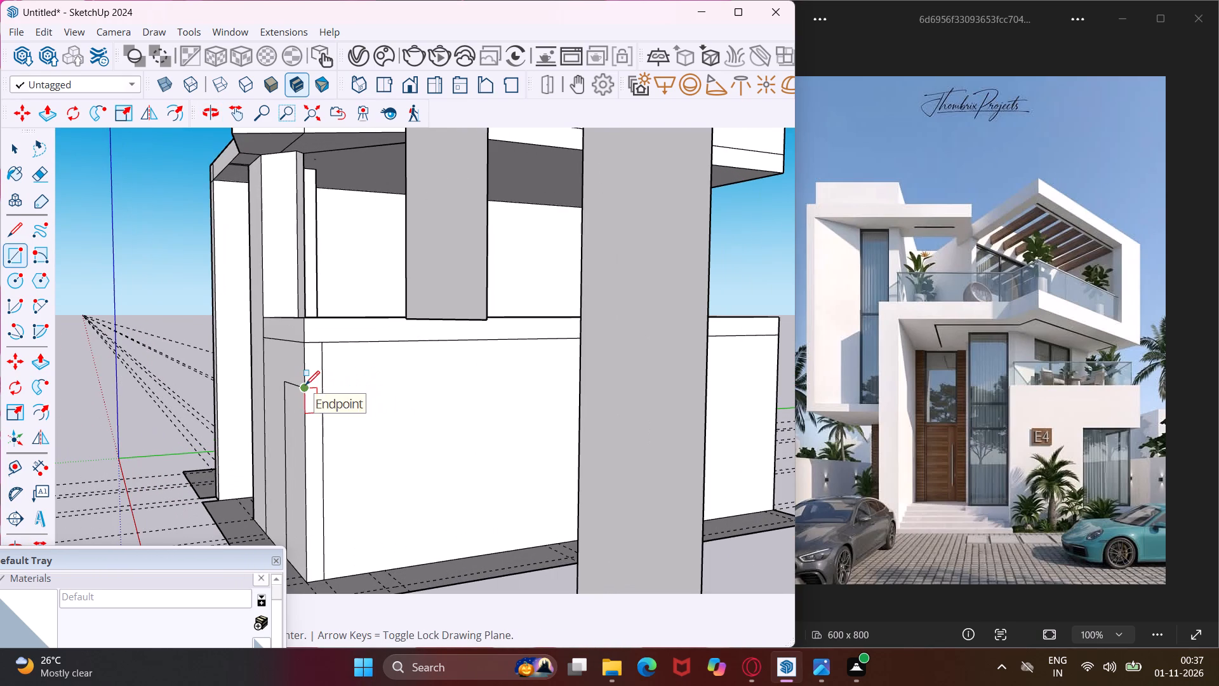
left_click(305, 385)
middle_click_drag(531, 485, 430, 459)
scroll(430, 459, "up", 1)
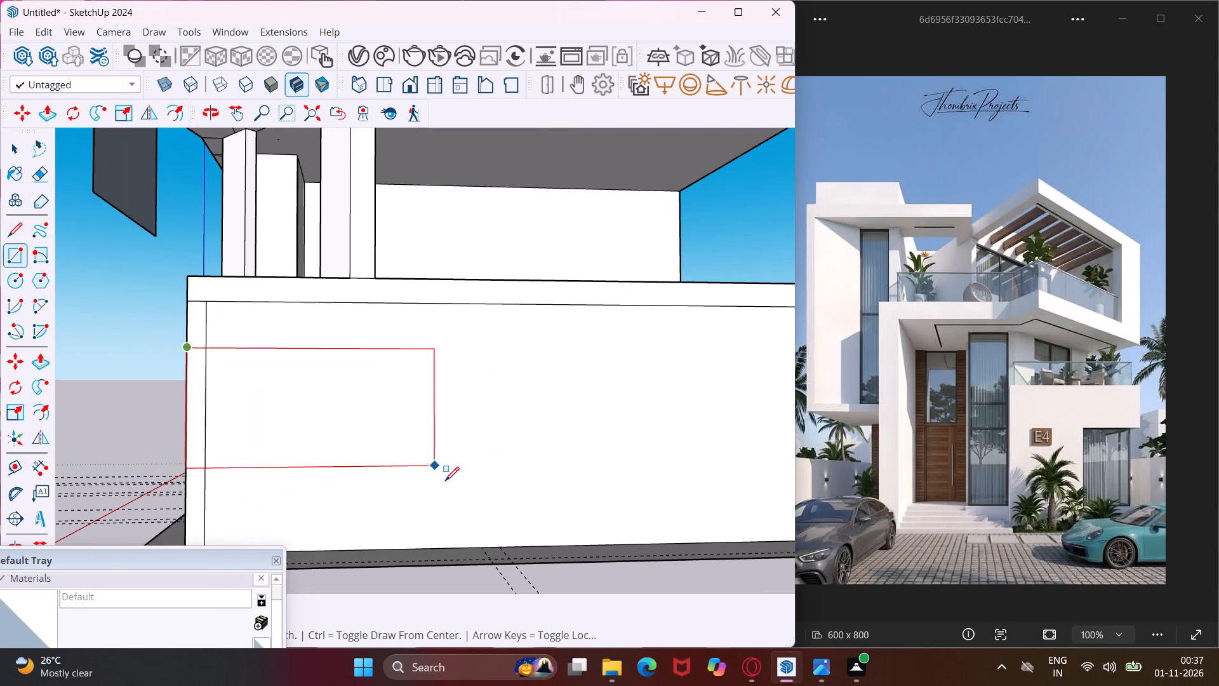
left_click(516, 549)
key("Escape")
key("space")
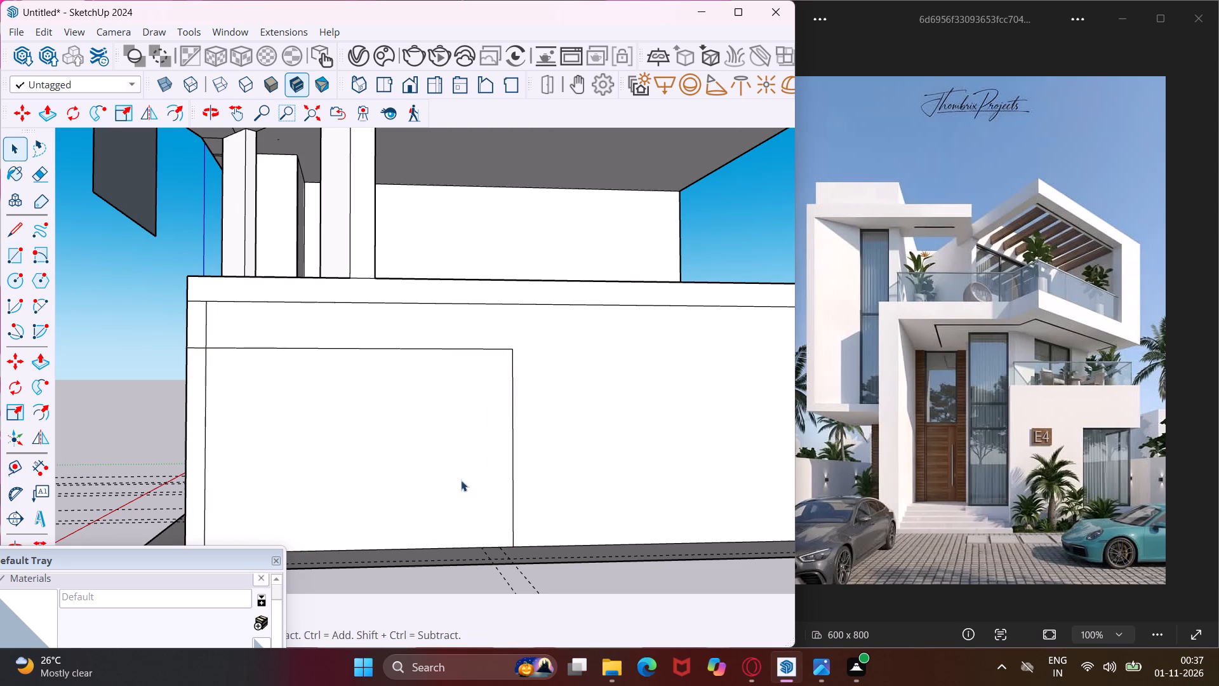
Erase the extra vertical line near the corner within the side wall's new rectangle.
middle_click_drag(461, 480, 684, 541)
scroll(555, 449, "down", 4)
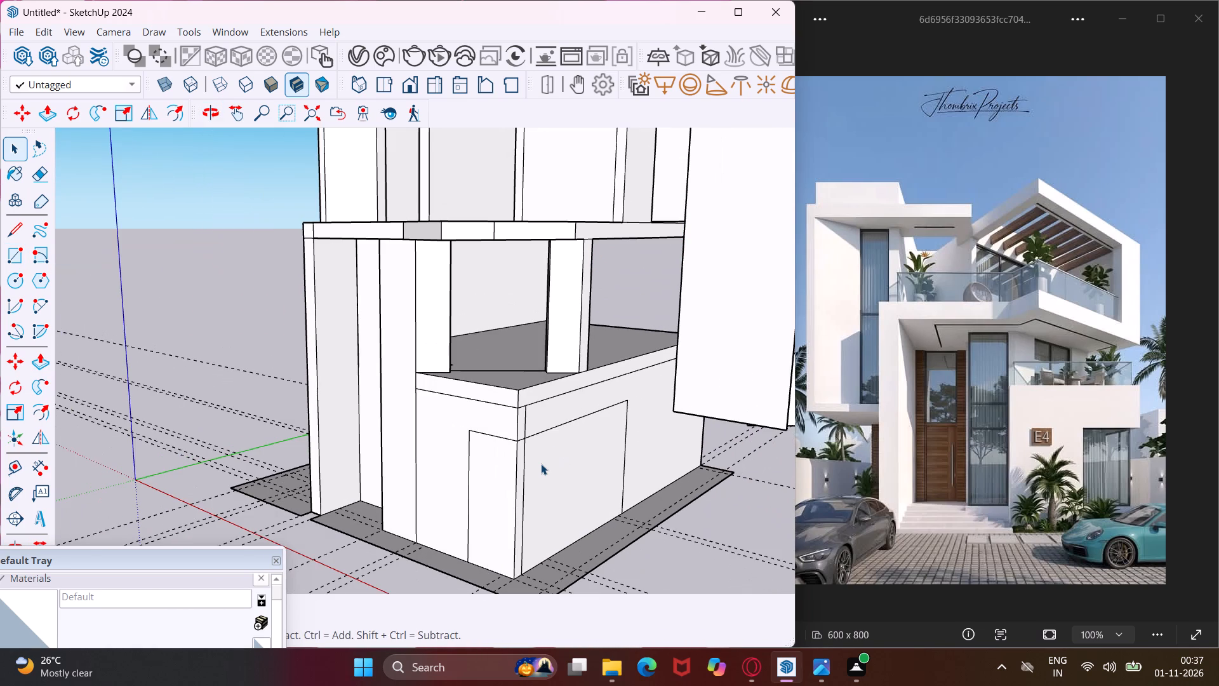
key("e")
scroll(530, 492, "up", 3)
left_click(523, 480)
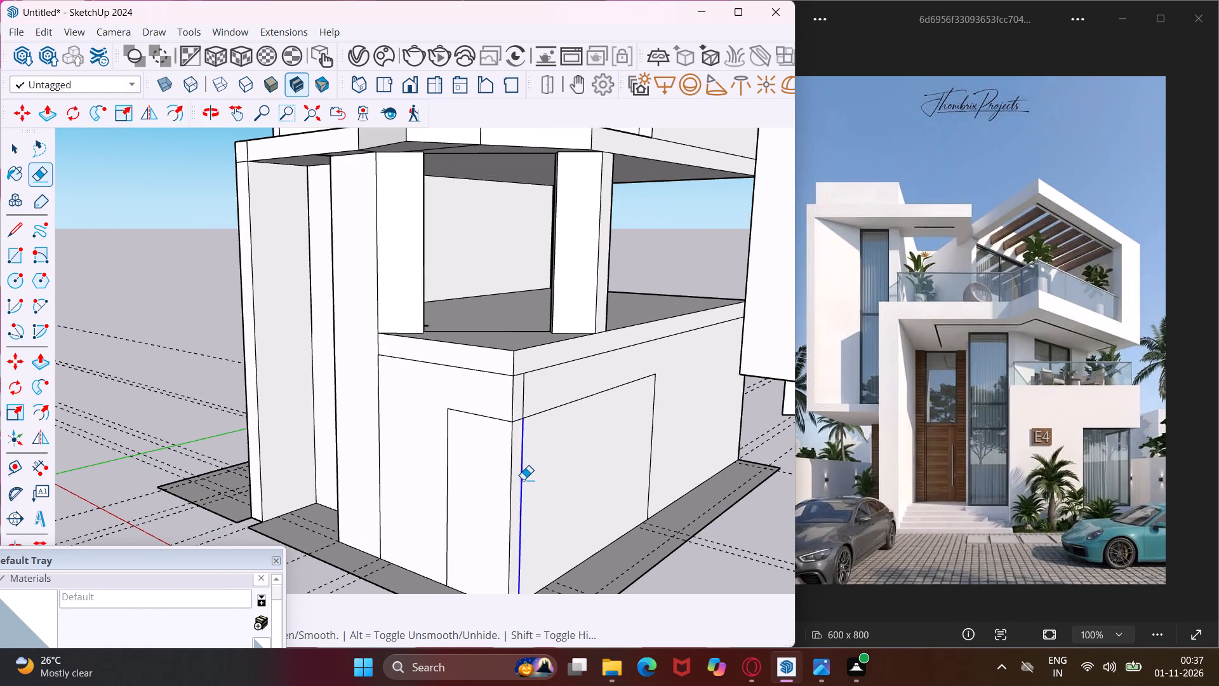
key("Escape")
key("space")
Copy the front and side corner opening faces together to the empty ground just outside the low block.
scroll(526, 322, "down", 2)
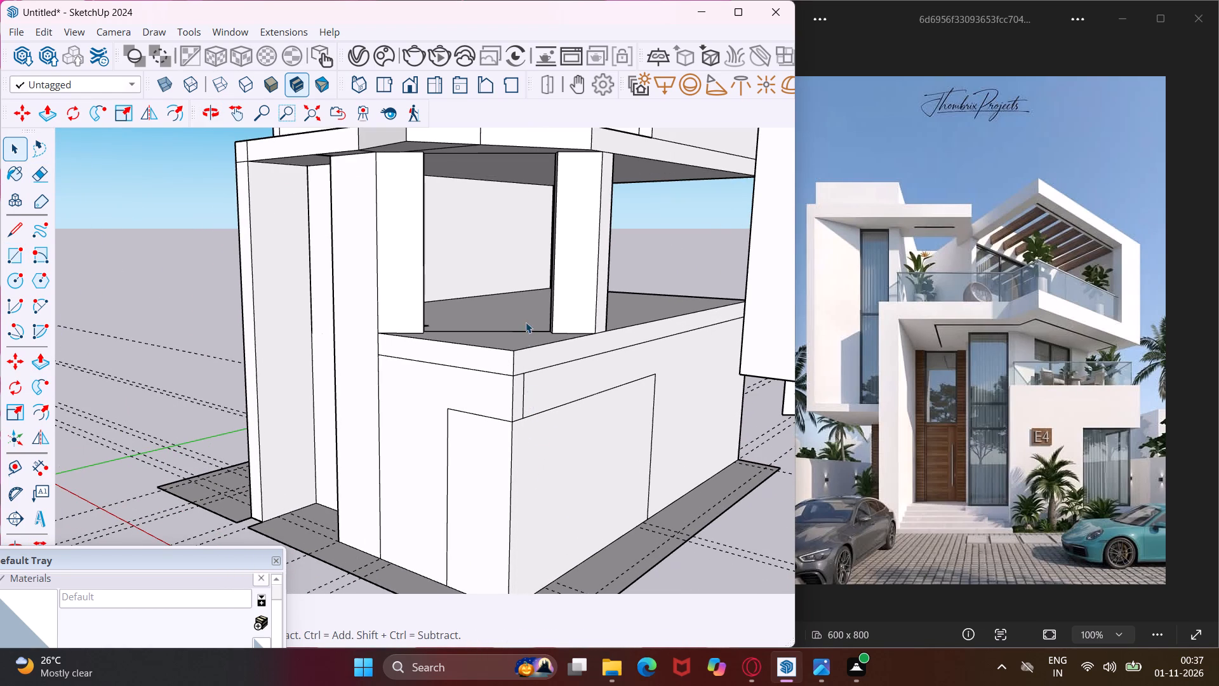
scroll(526, 322, "down", 4)
middle_click_drag(502, 433, 583, 440)
scroll(552, 427, "up", 3)
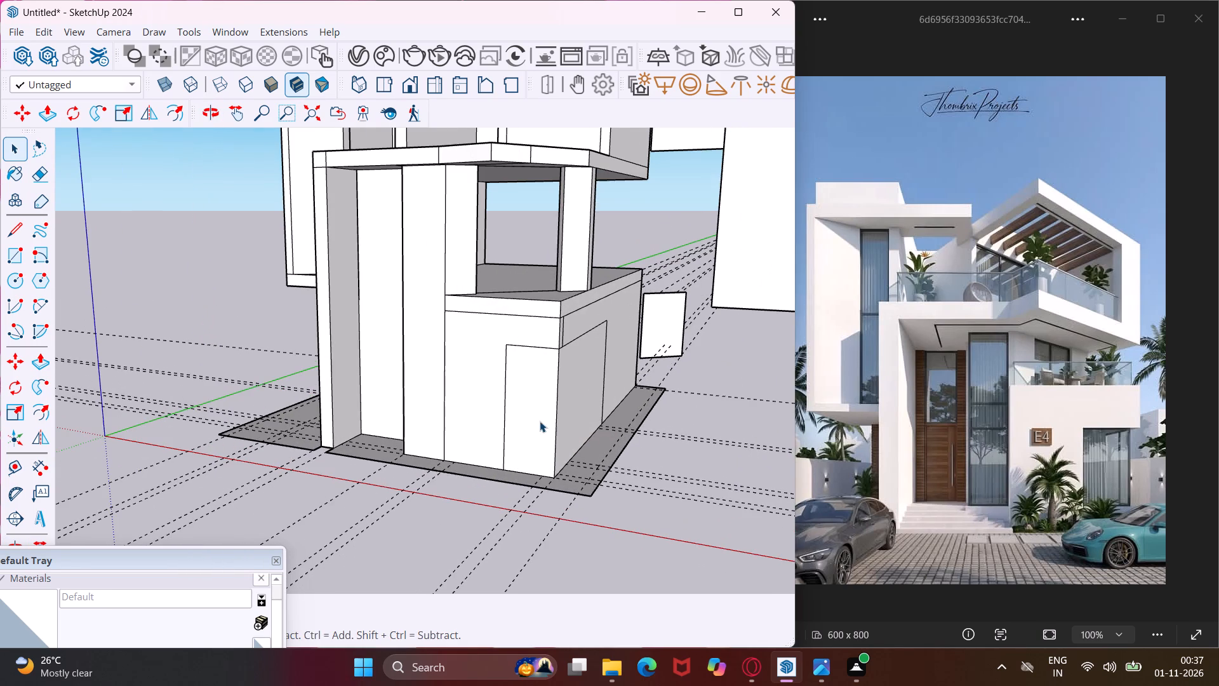
left_click(540, 421)
left_click(576, 414, "ctrl")
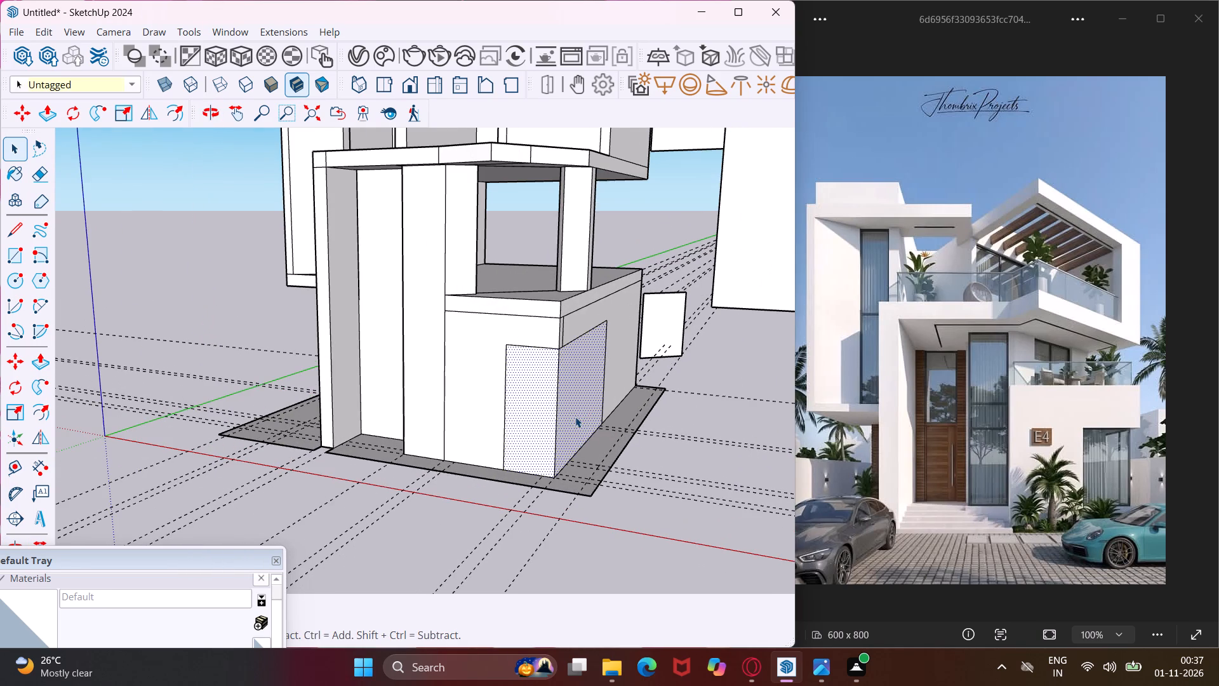
key("m")
scroll(562, 480, "up", 2)
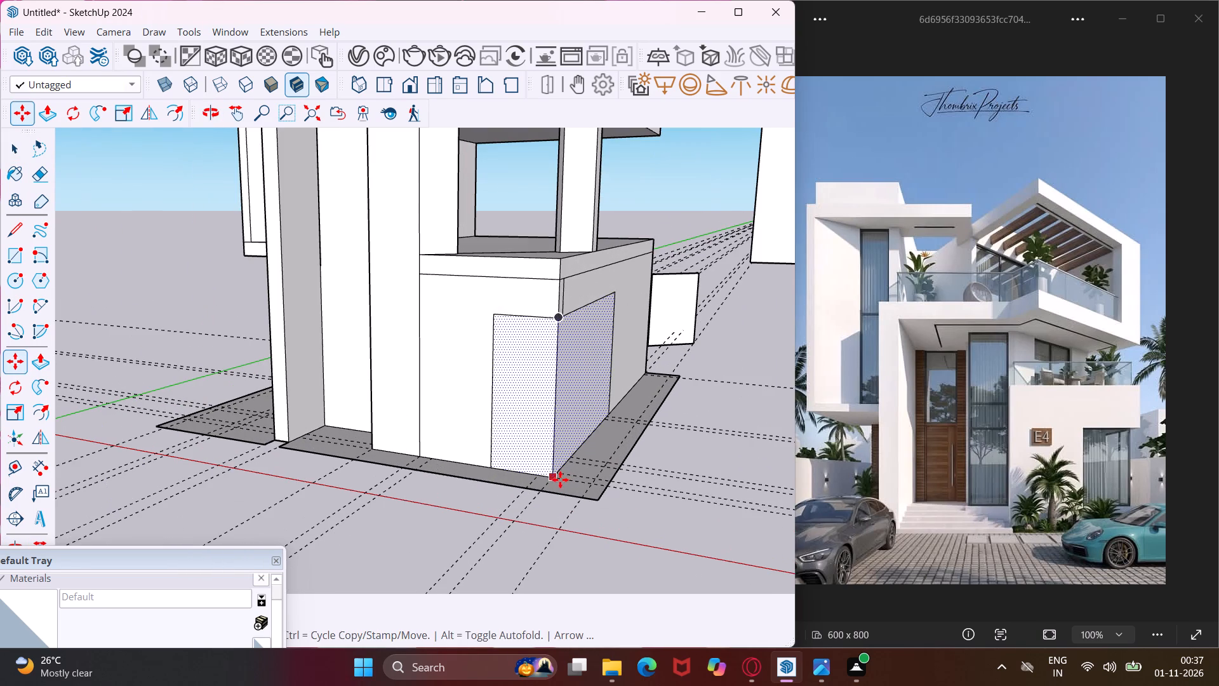
left_click(557, 480)
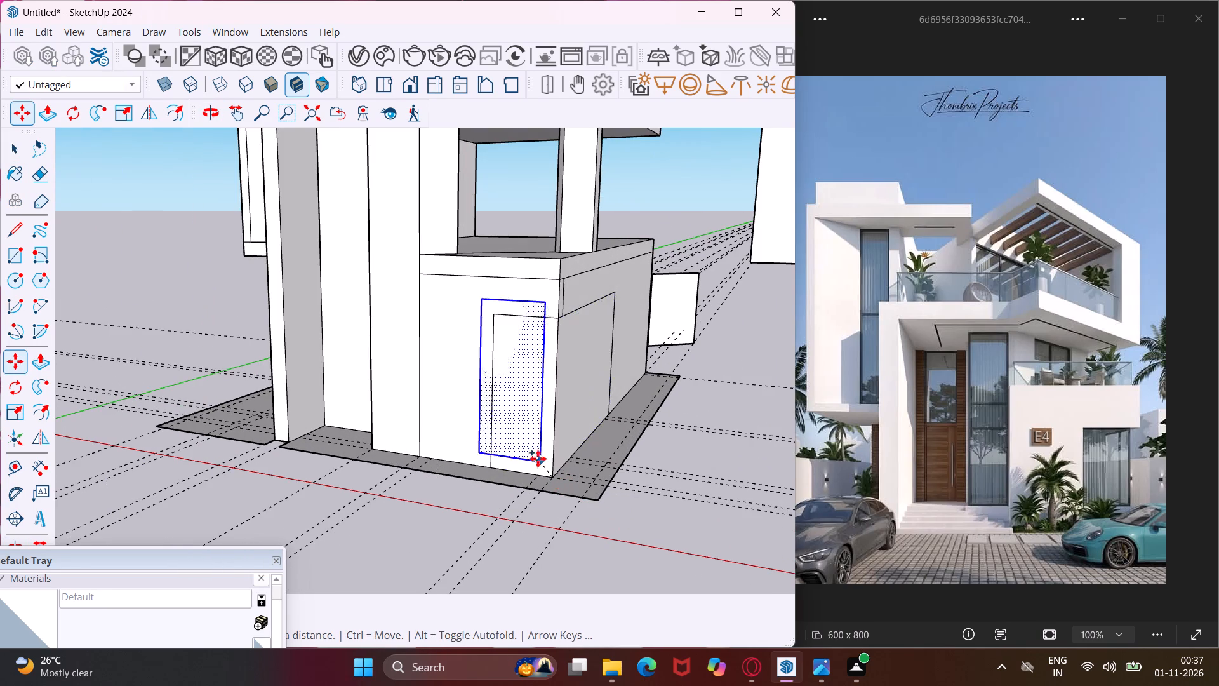
scroll(533, 450, "down", 9)
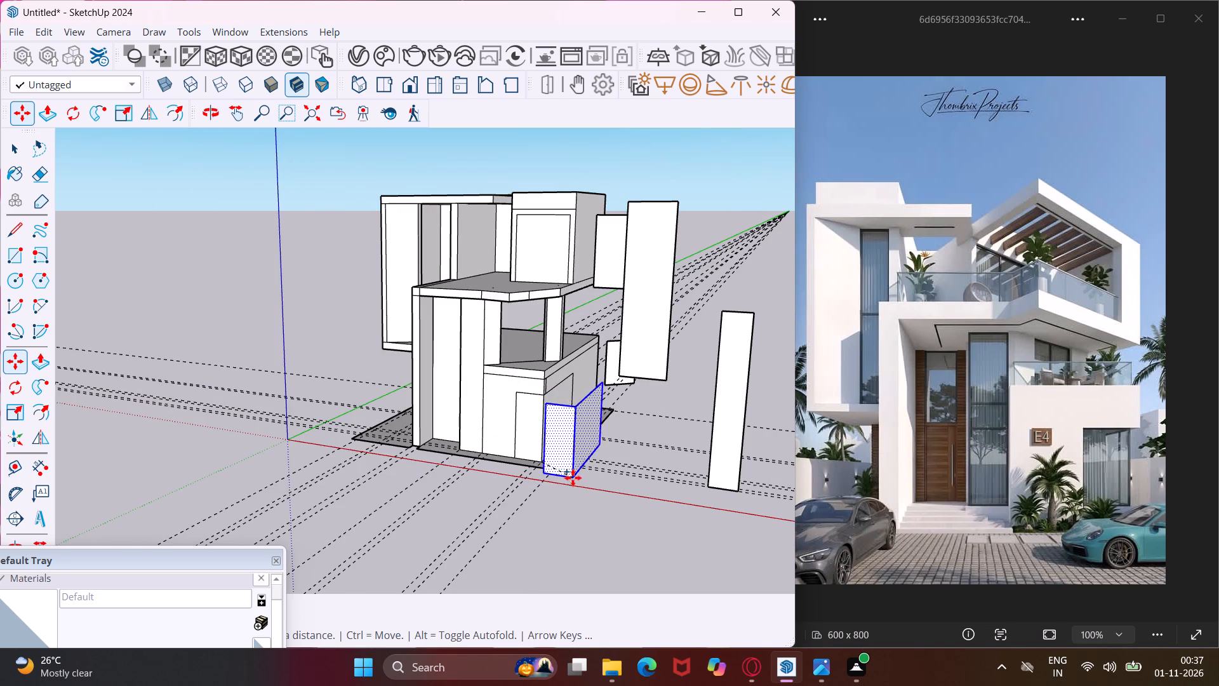
scroll(573, 478, "down", 3)
left_click(615, 493)
key("Escape")
key("space")
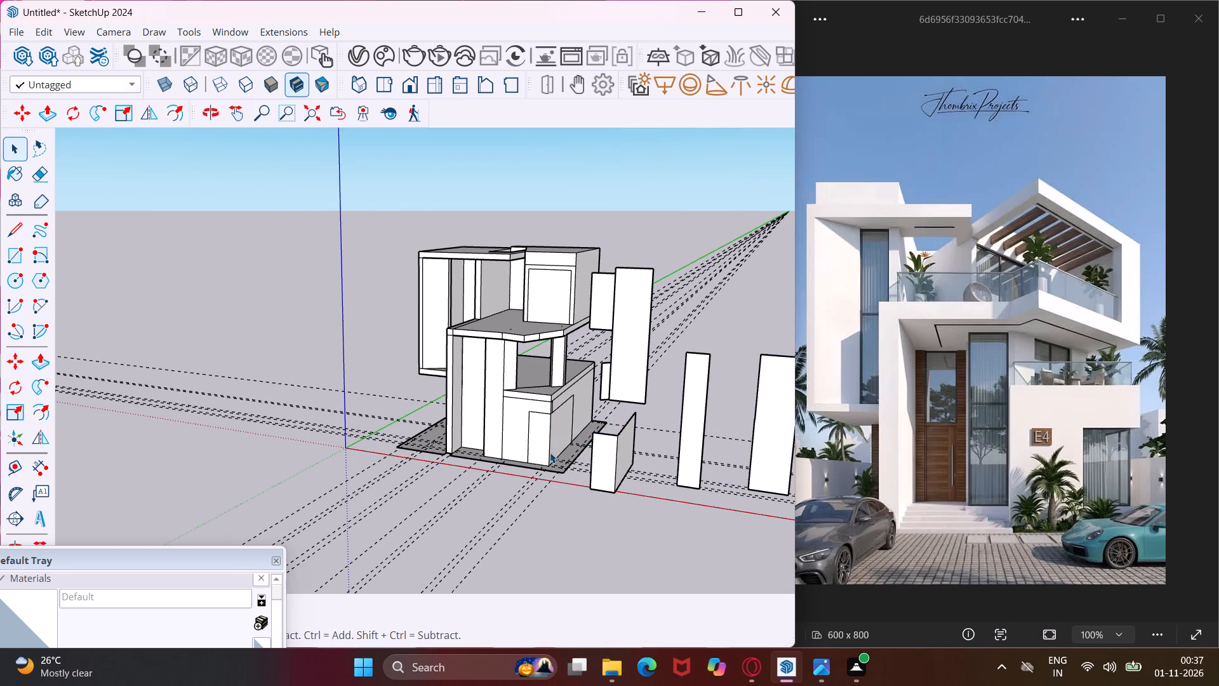
Push the low block's front corner opening face 9" inward and push the adjoining side face inward to open it.
scroll(545, 443, "up", 12)
left_click(540, 434)
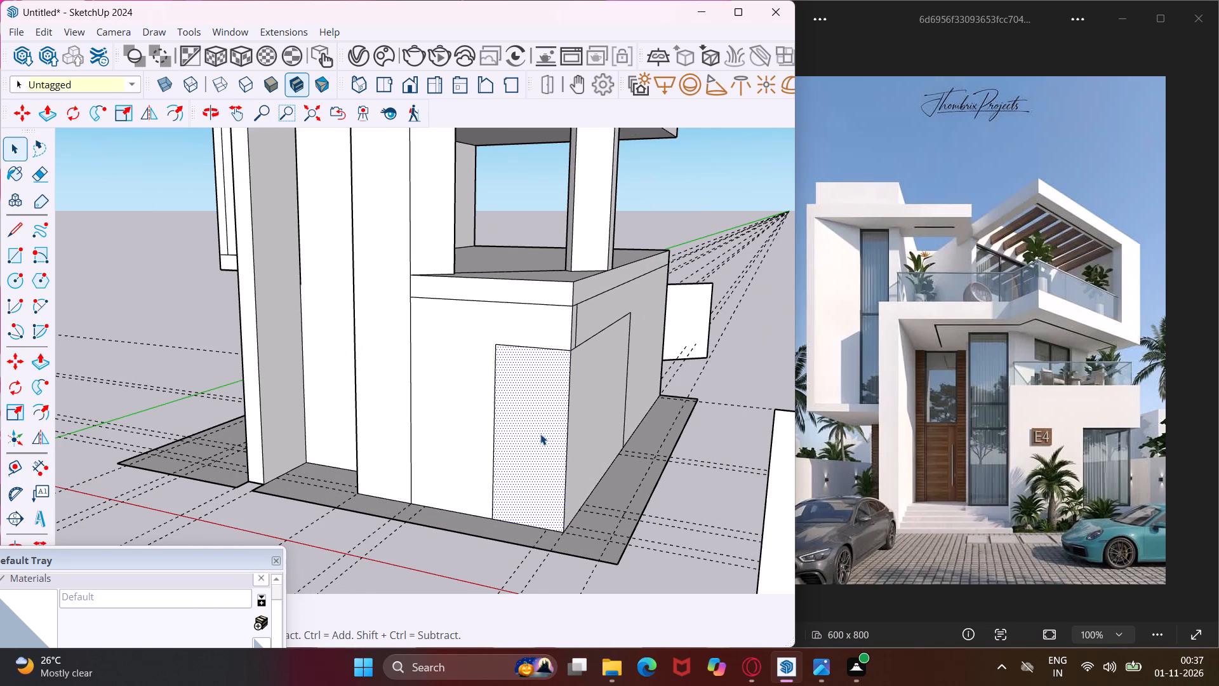
key("p")
left_click(540, 434)
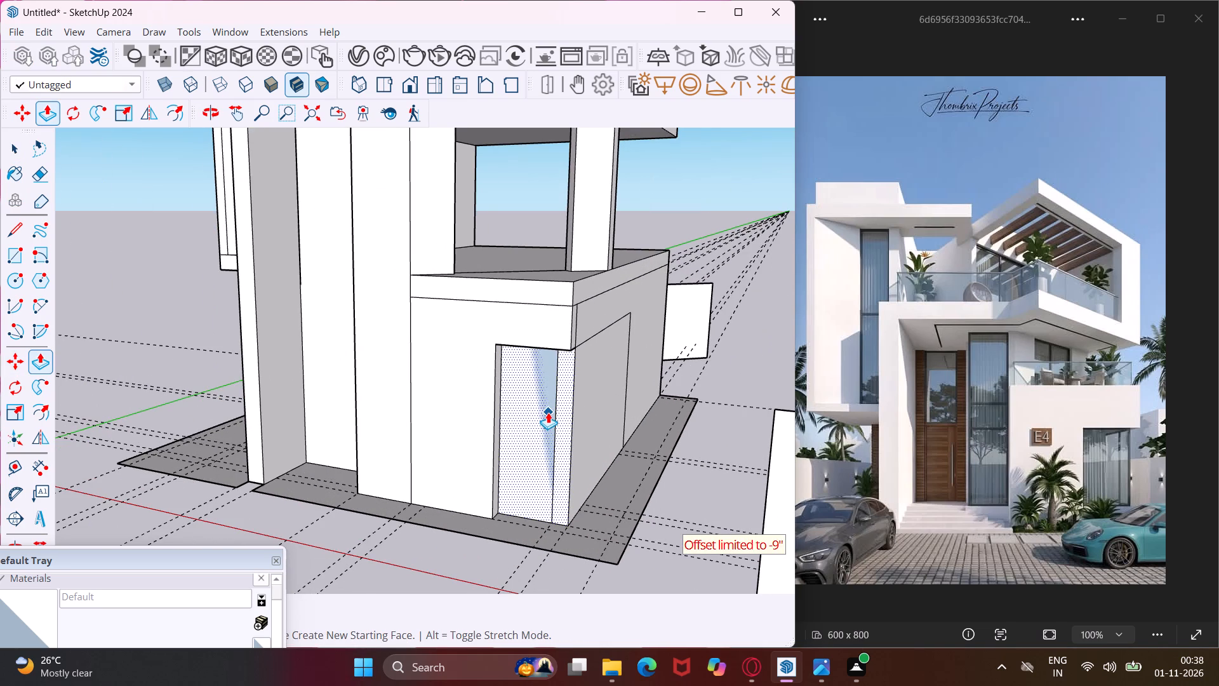
left_click(548, 412)
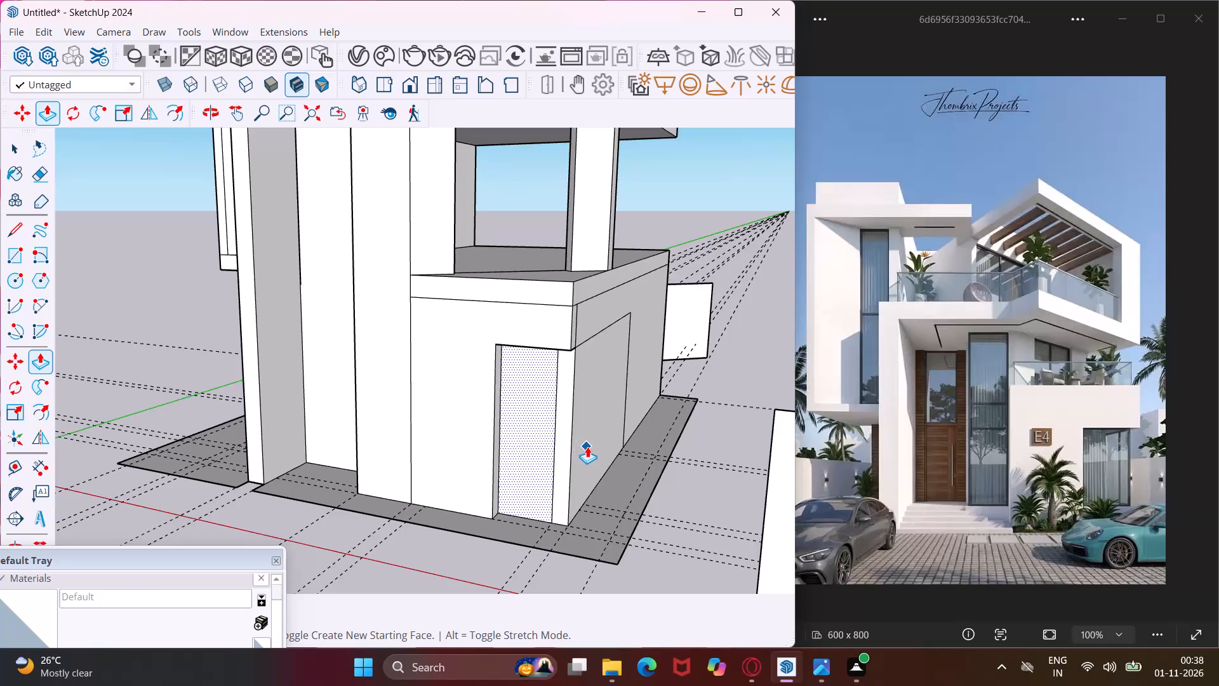
key("Escape")
left_click(582, 456)
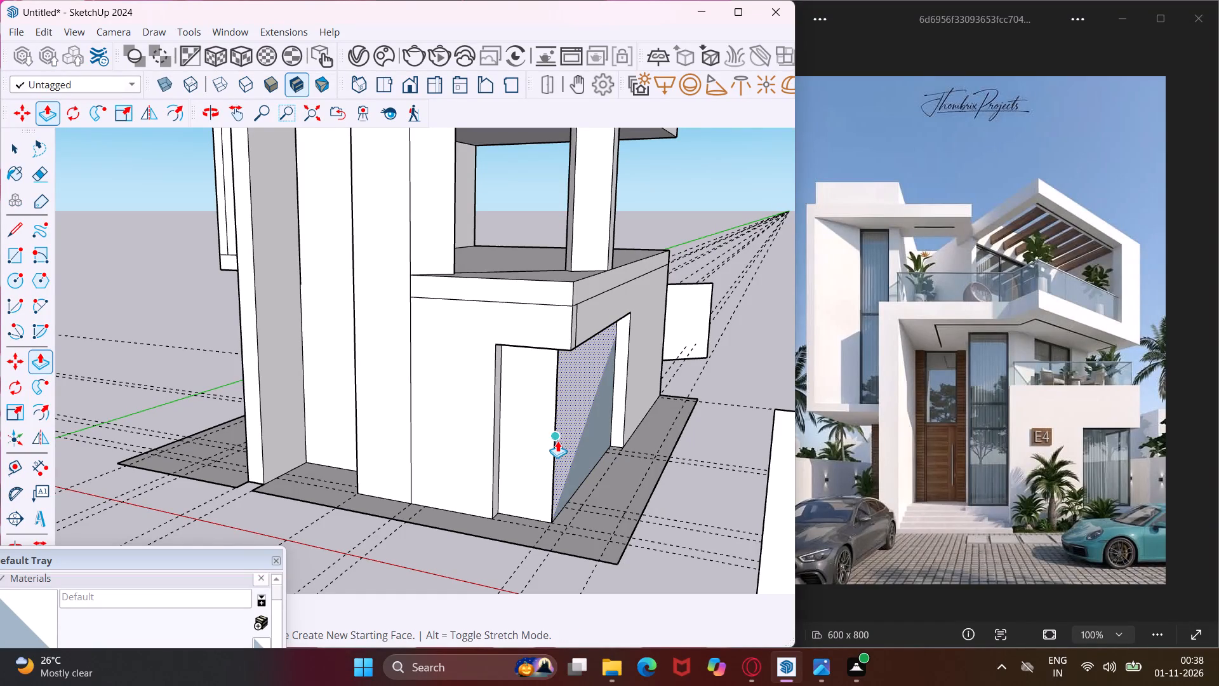
left_click(557, 441)
key("Escape")
Erase the remaining vertical edge at the corner opening to remove the leftover wall piece.
key("space")
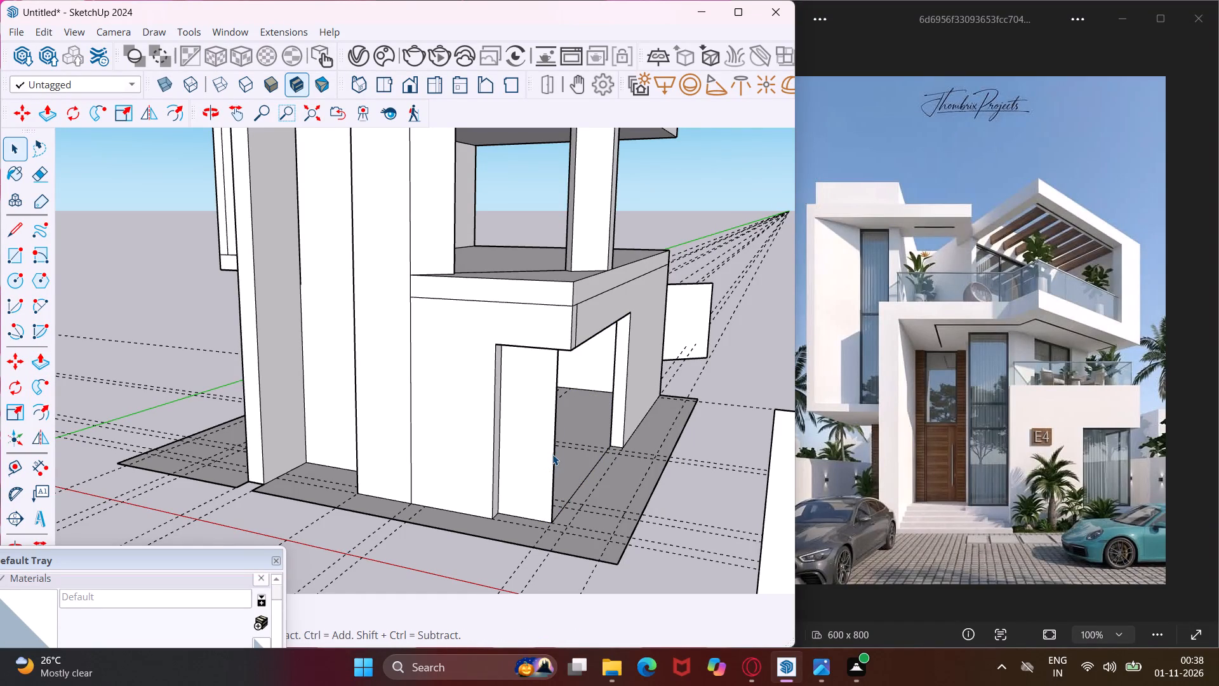
key("e")
left_click(554, 455)
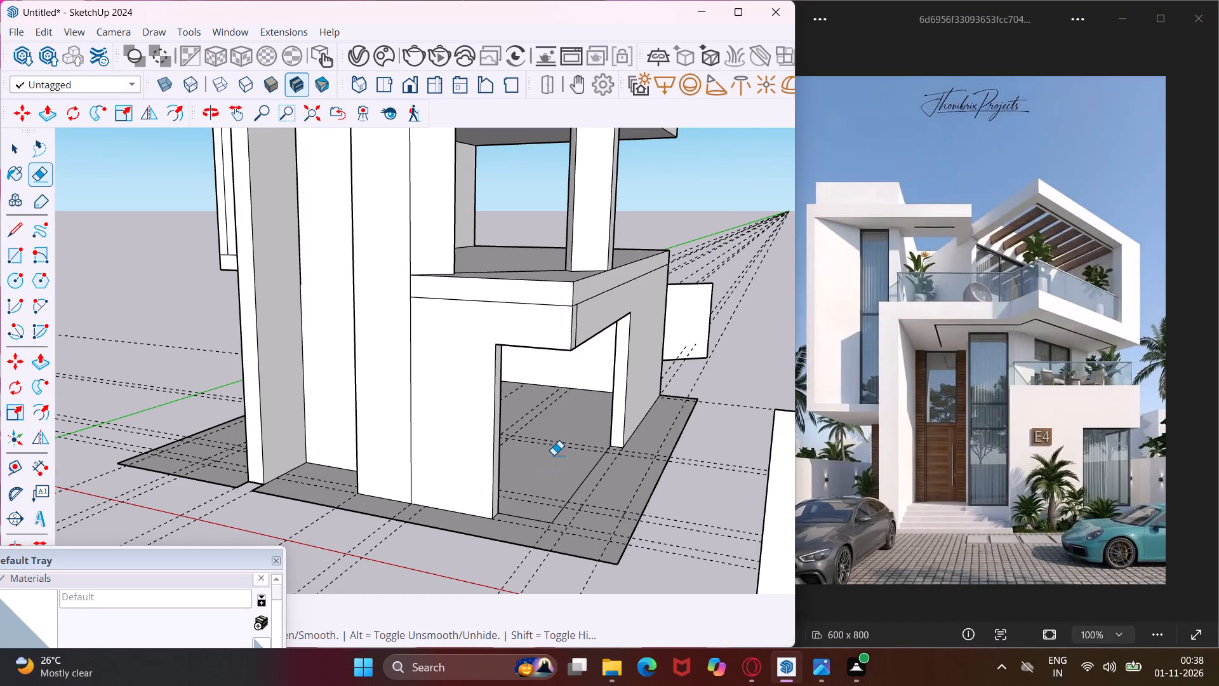
key("Escape")
key("space")
Push the large framed rectangle on the upper-floor room's front wall inward to form a deep recess above the terrace.
scroll(499, 461, "down", 9)
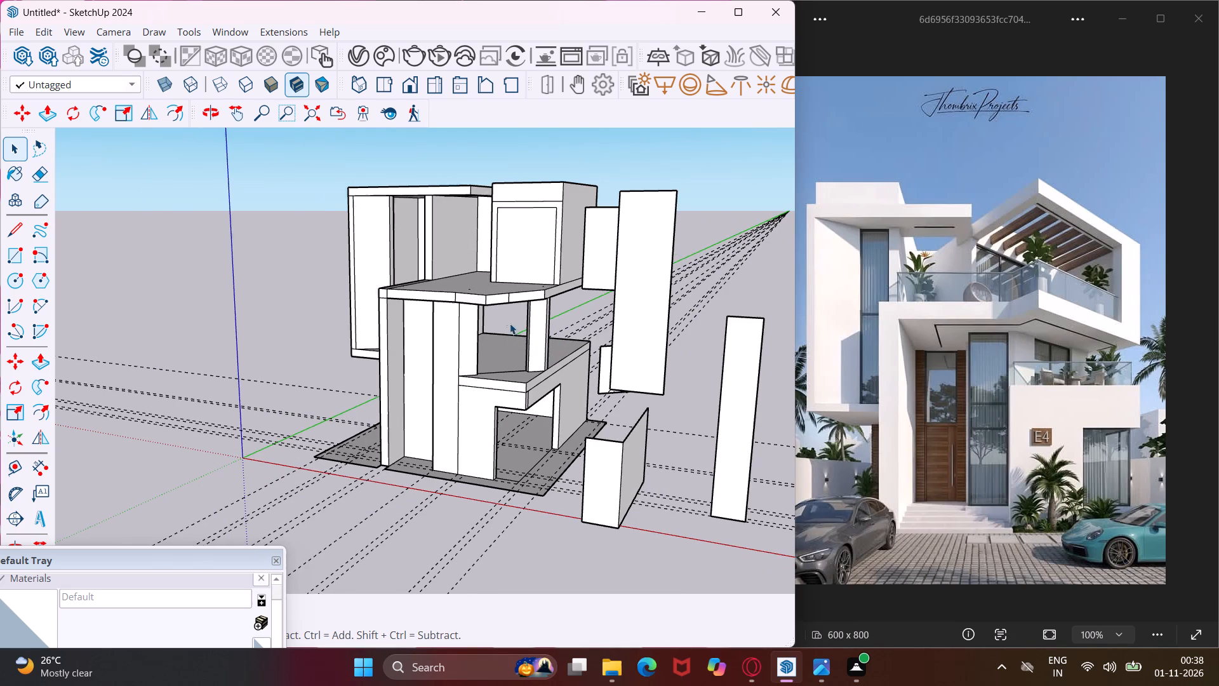
scroll(503, 311, "down", 3)
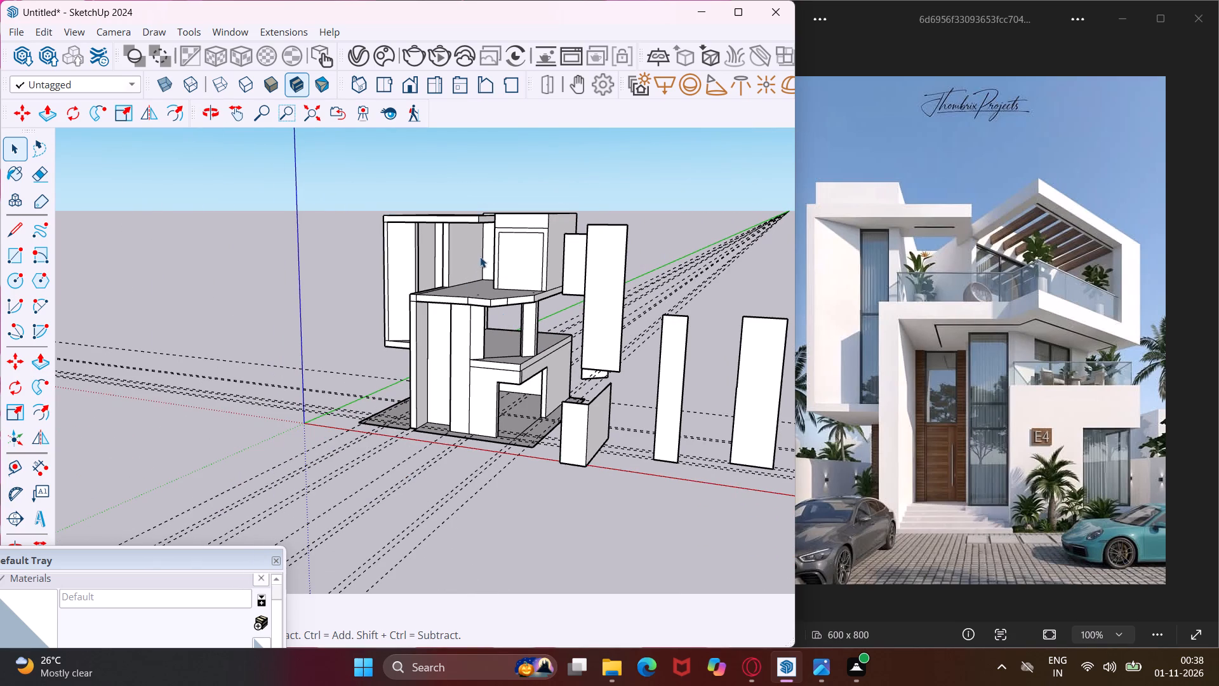
scroll(505, 247, "up", 11)
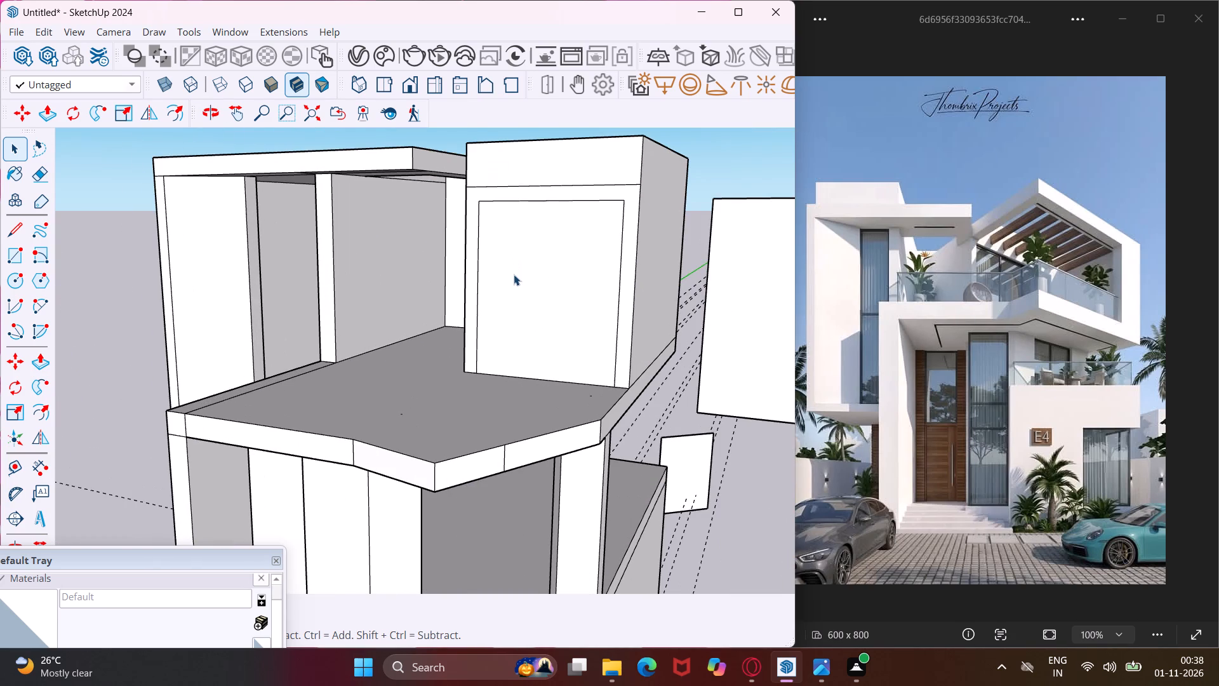
left_click(514, 274)
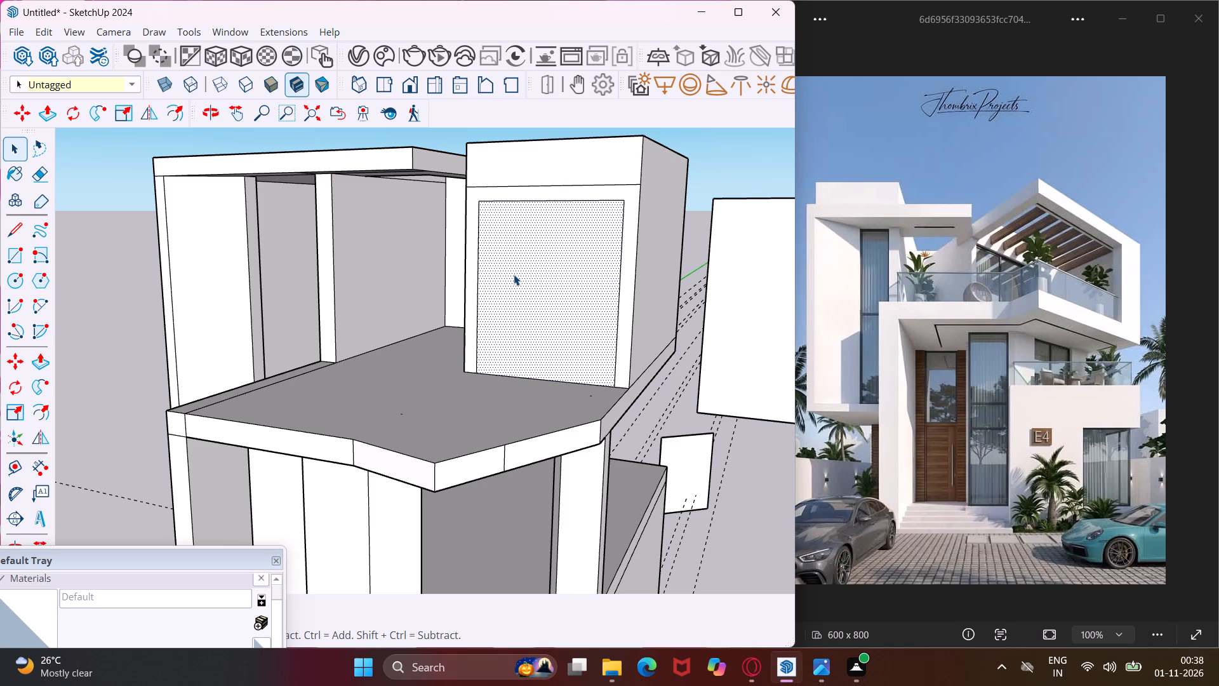
key("p")
left_click(514, 274)
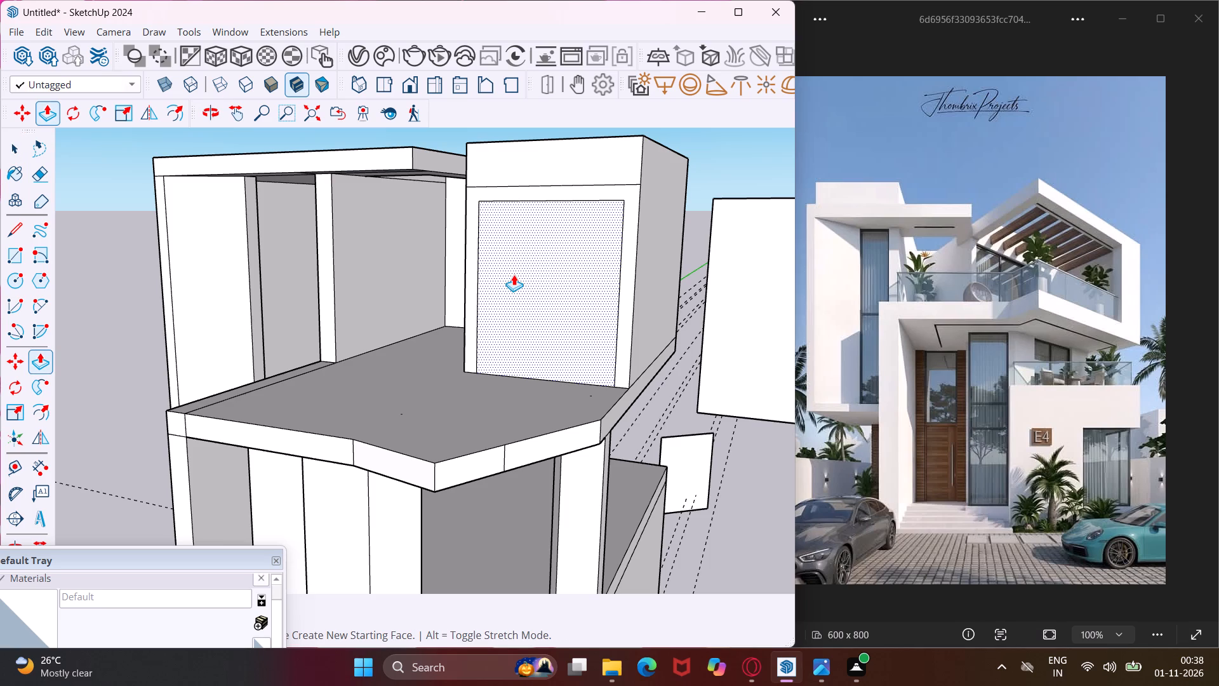
left_click(575, 229)
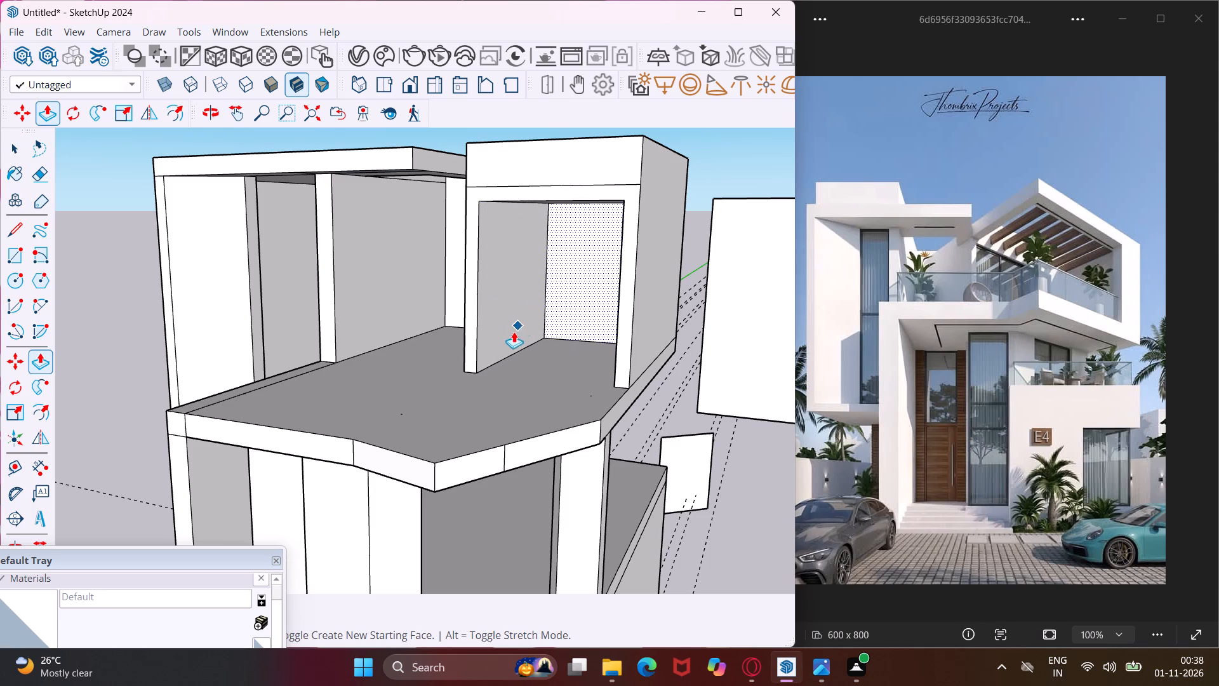
key("Escape")
key("space")
Offset the outline of the copied corner panel's front face slightly inward to form a thin window frame border.
scroll(434, 307, "down", 11)
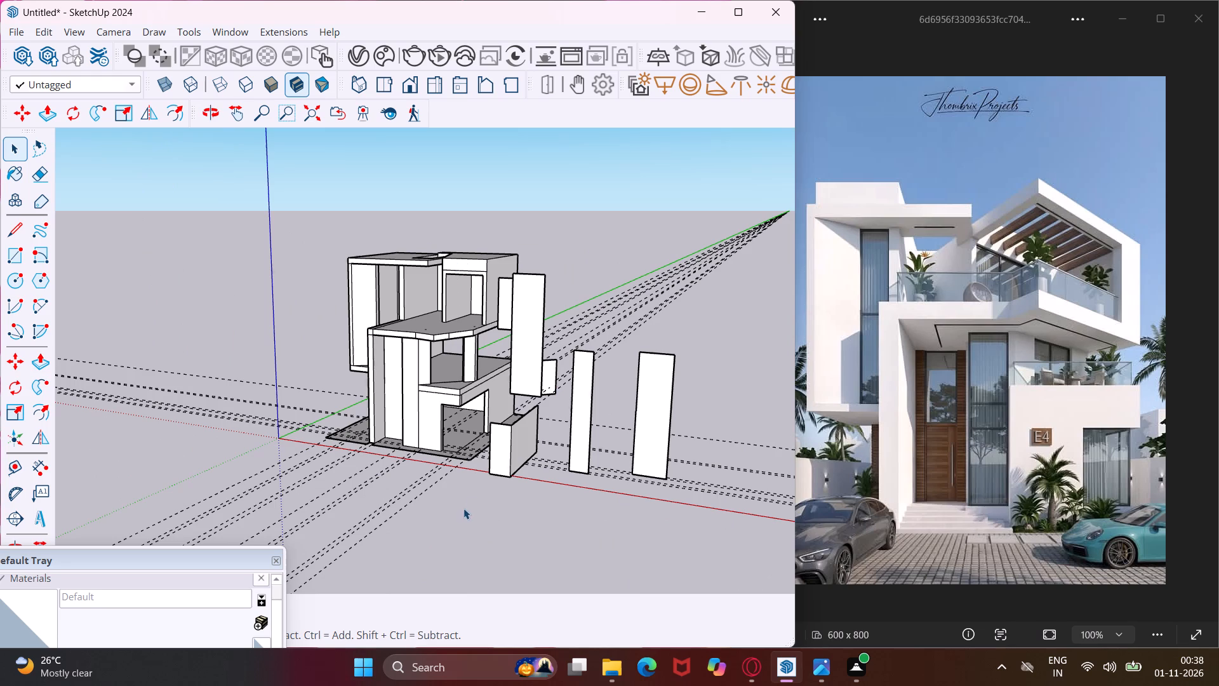
scroll(479, 466, "up", 10)
middle_click_drag(484, 460, 493, 458)
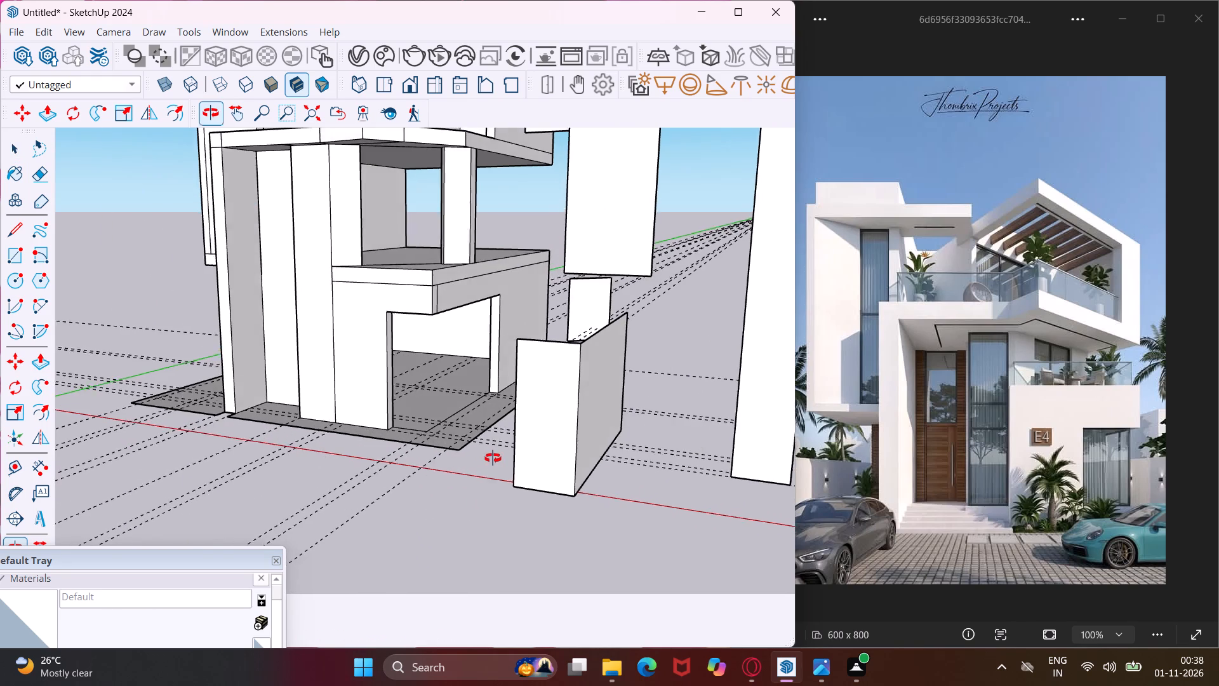
middle_click_drag(493, 458, 533, 458)
scroll(603, 438, "up", 7)
left_click(607, 438)
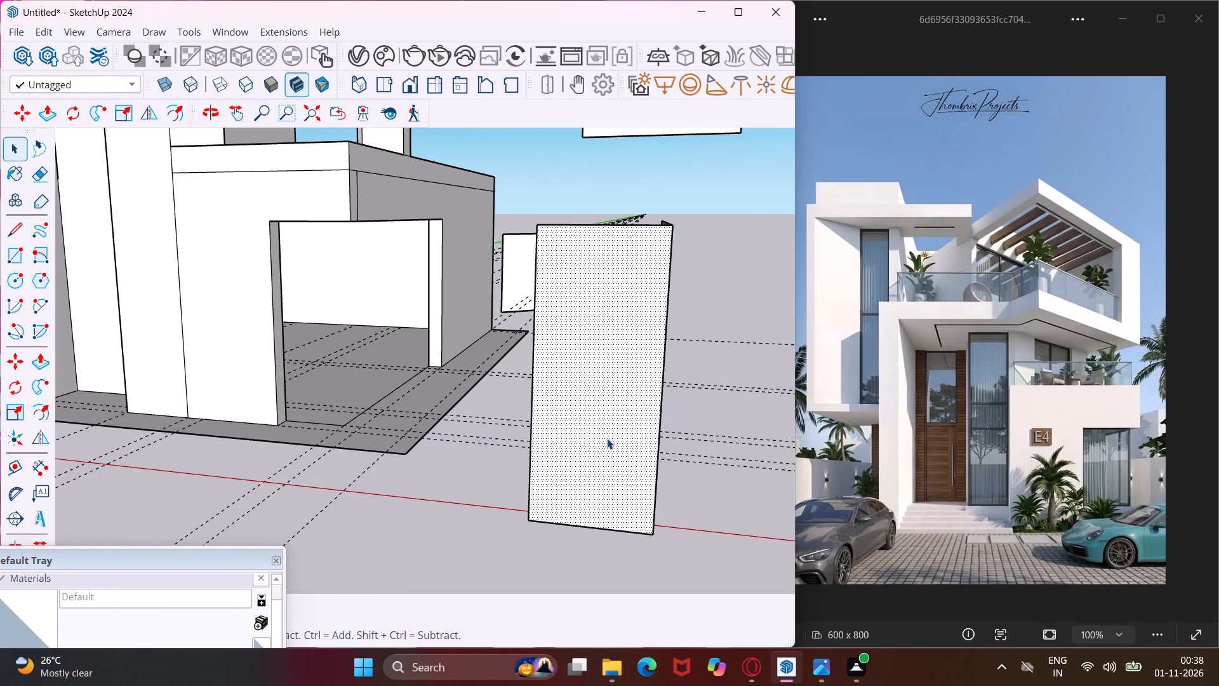
left_click(35, 414)
scroll(468, 384, "up", 3)
scroll(558, 381, "down", 3)
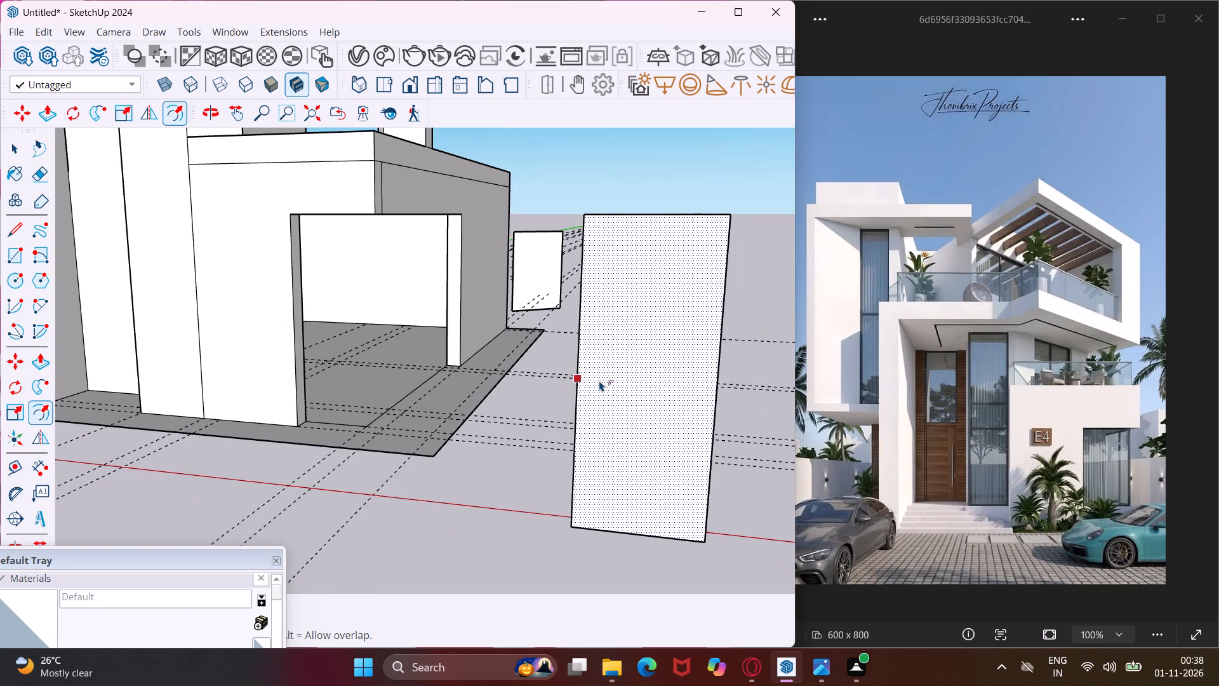
left_click(592, 375)
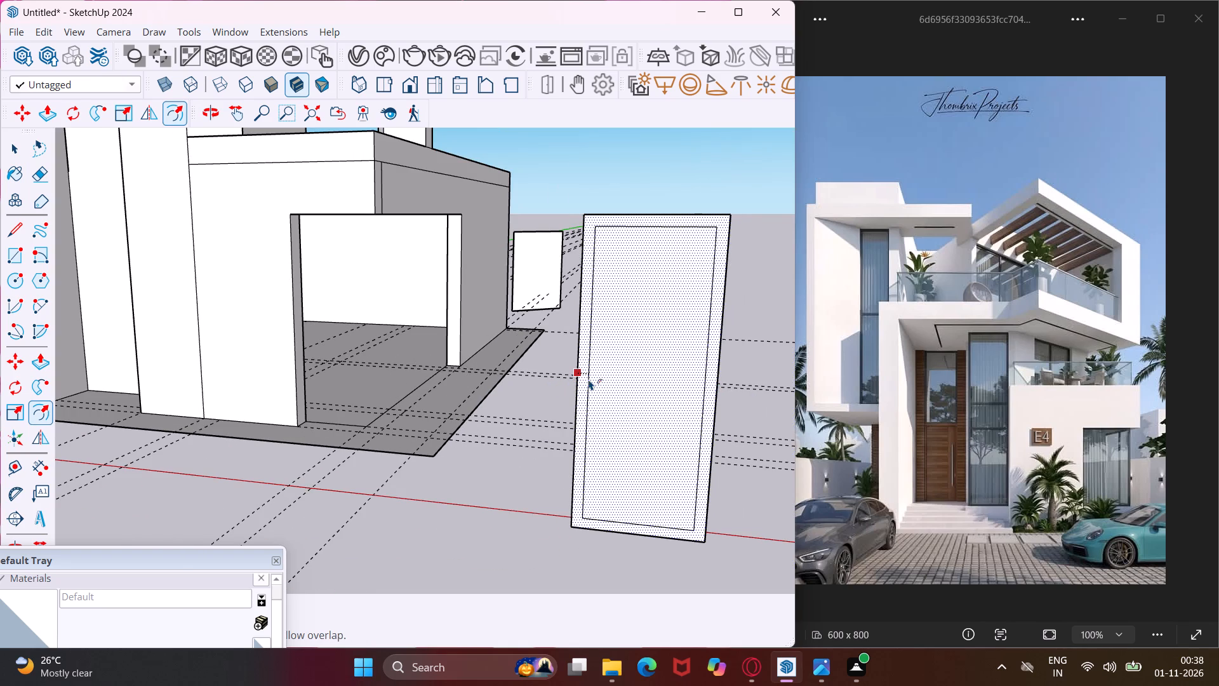
left_click(589, 379)
Offset the outline of the copied corner panel's long side face slightly inward to form a matching thin frame border.
scroll(410, 346, "down", 5)
key("Escape")
scroll(536, 358, "up", 7)
left_click(532, 339)
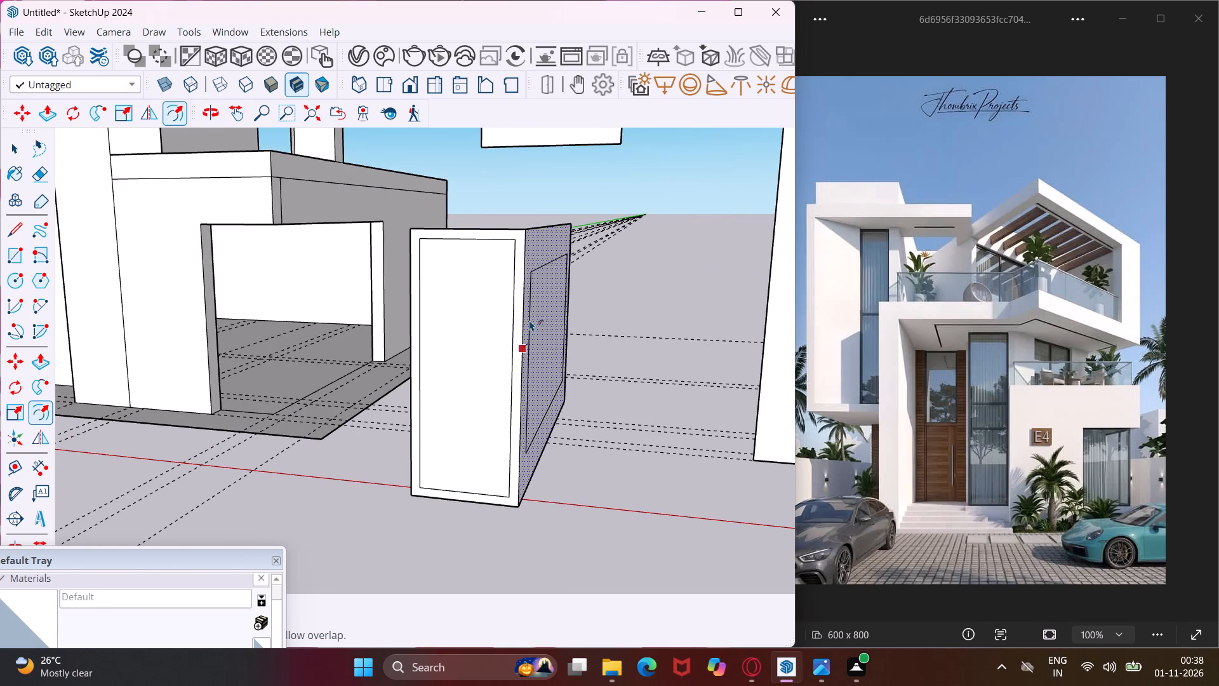
middle_click_drag(527, 285, 384, 272)
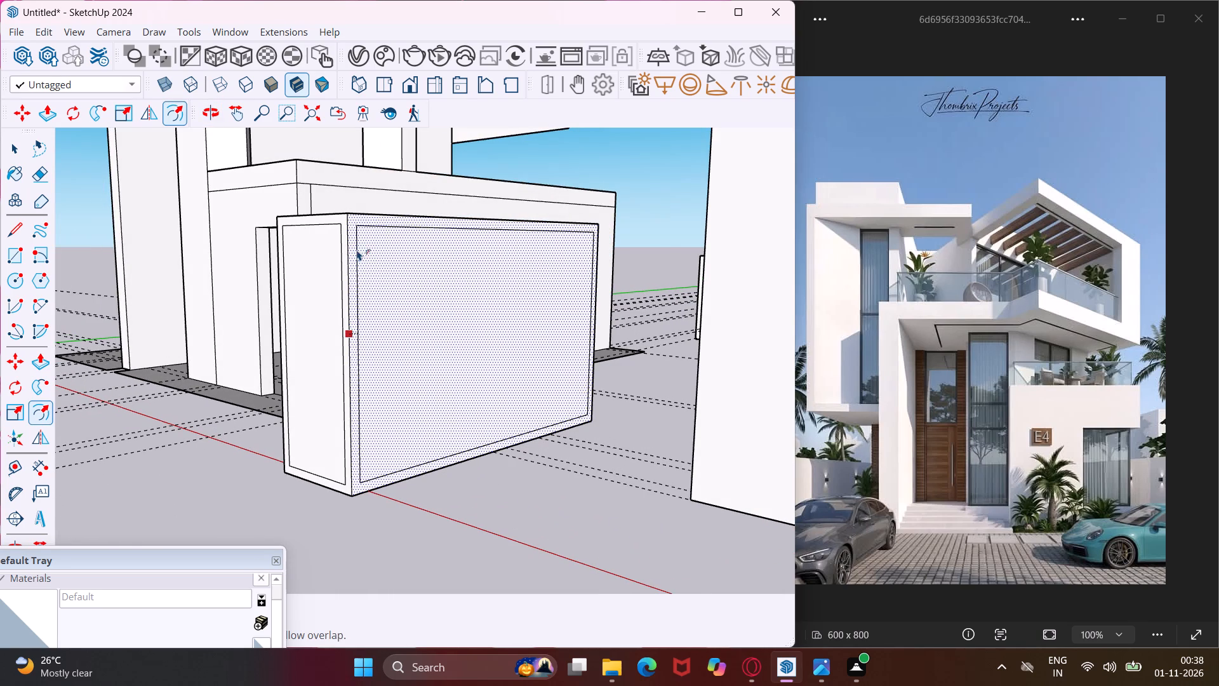
left_click(356, 250)
key("Escape")
key("space")
Offset the outline of the copied tall narrow panel's face slightly inward to form a thin frame border.
scroll(319, 330, "down", 2)
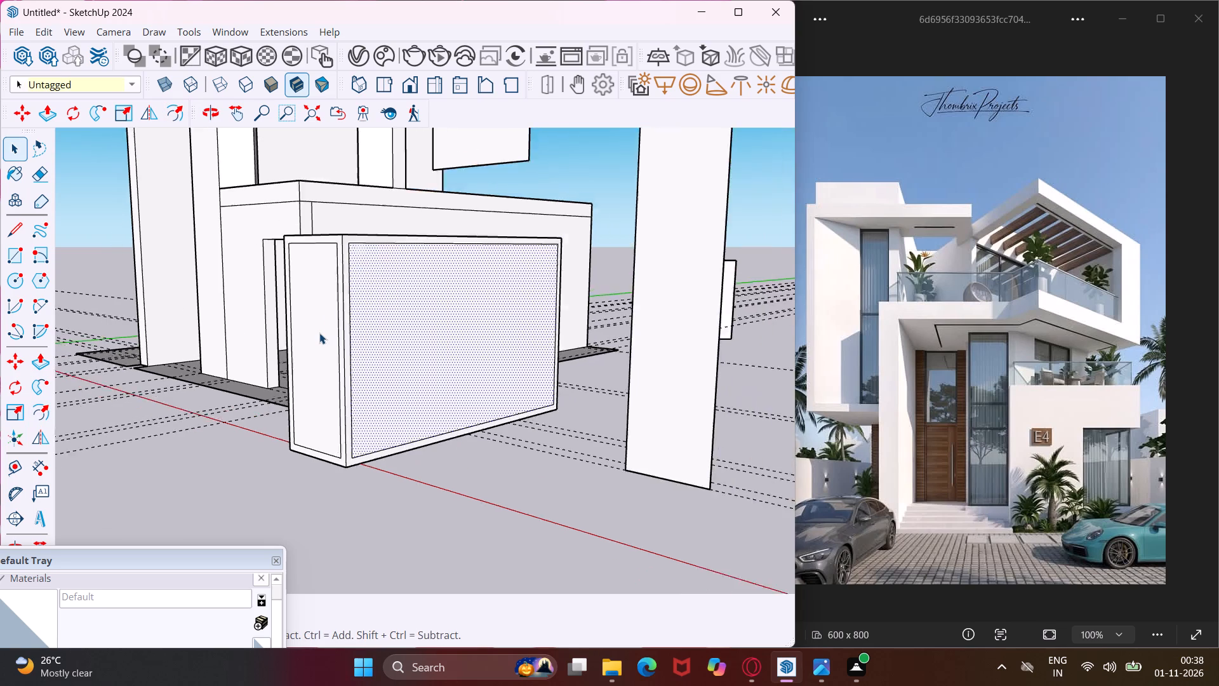
scroll(319, 333, "down", 9)
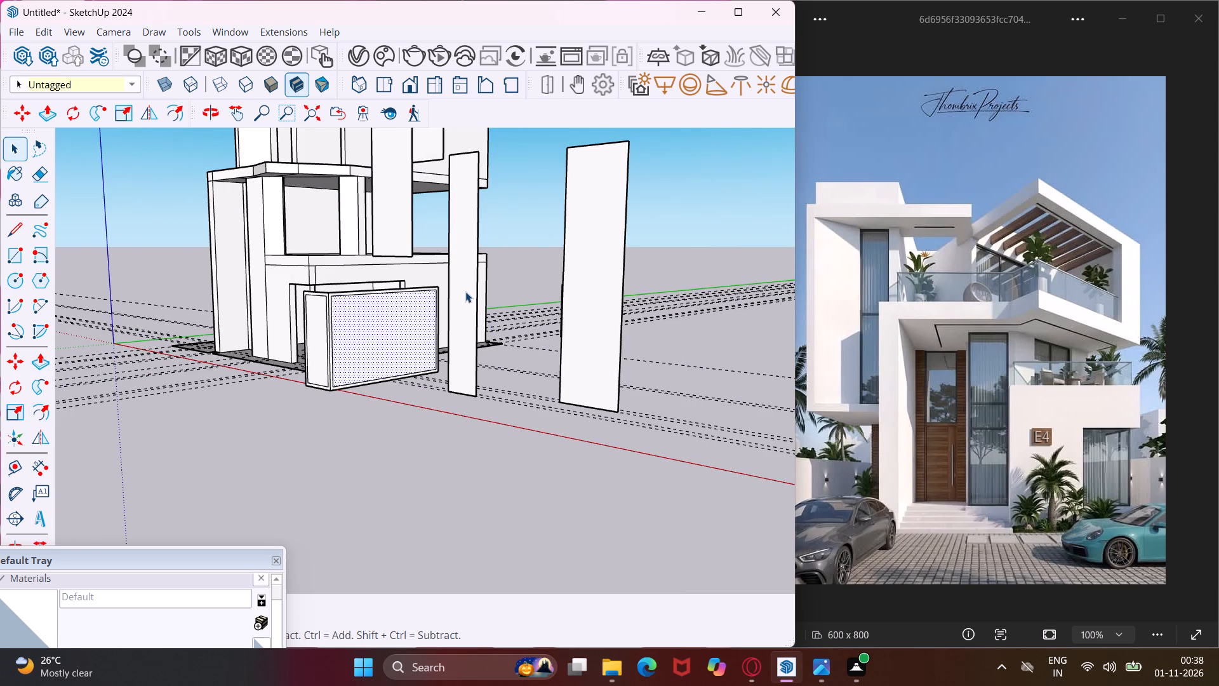
middle_click_drag(474, 290, 511, 313)
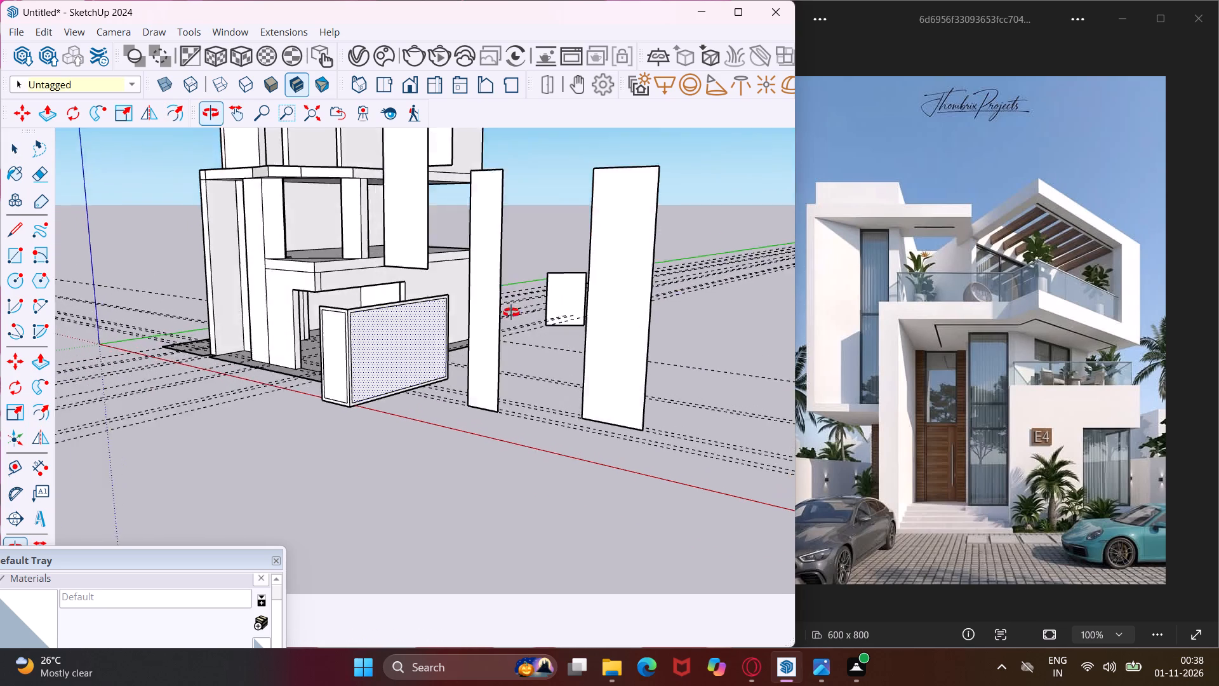
middle_click_drag(511, 313, 676, 328)
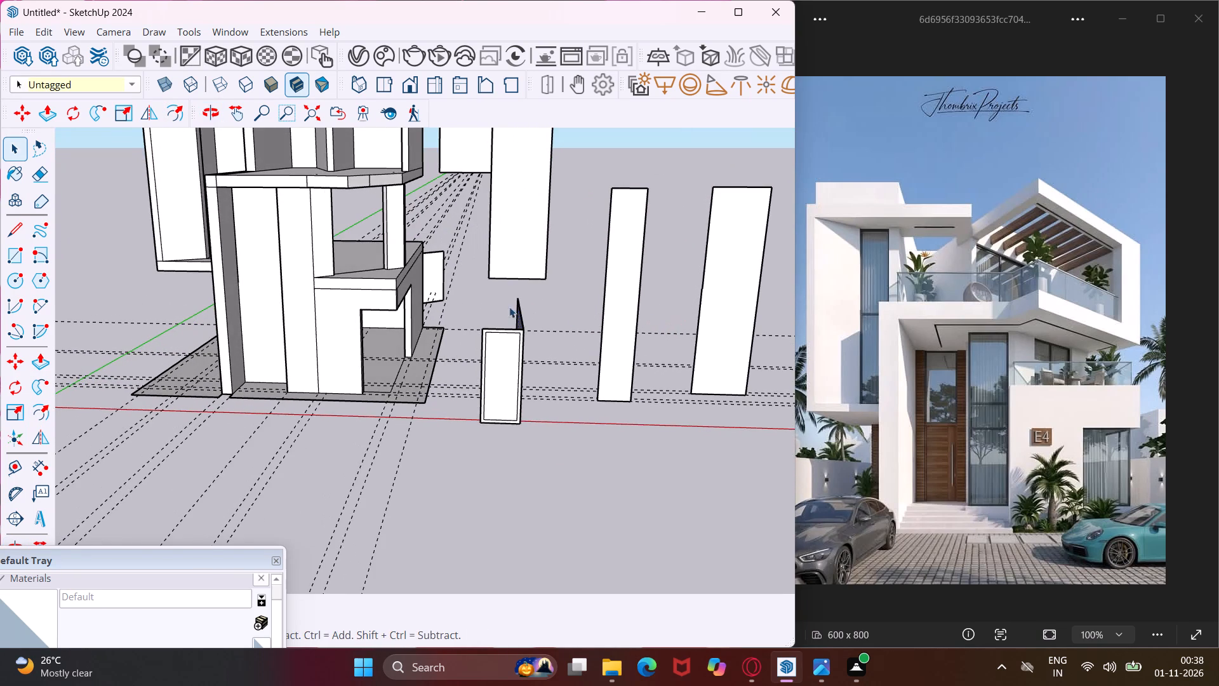
scroll(485, 304, "down", 5)
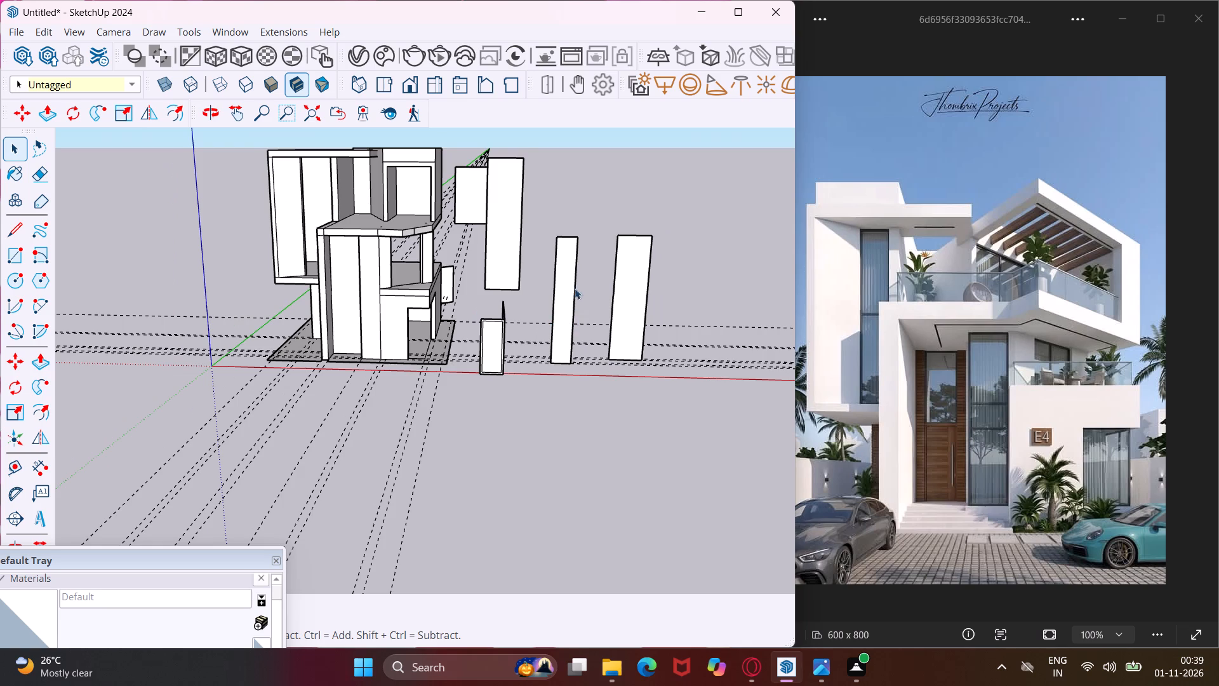
scroll(575, 268, "up", 9)
left_click(573, 265)
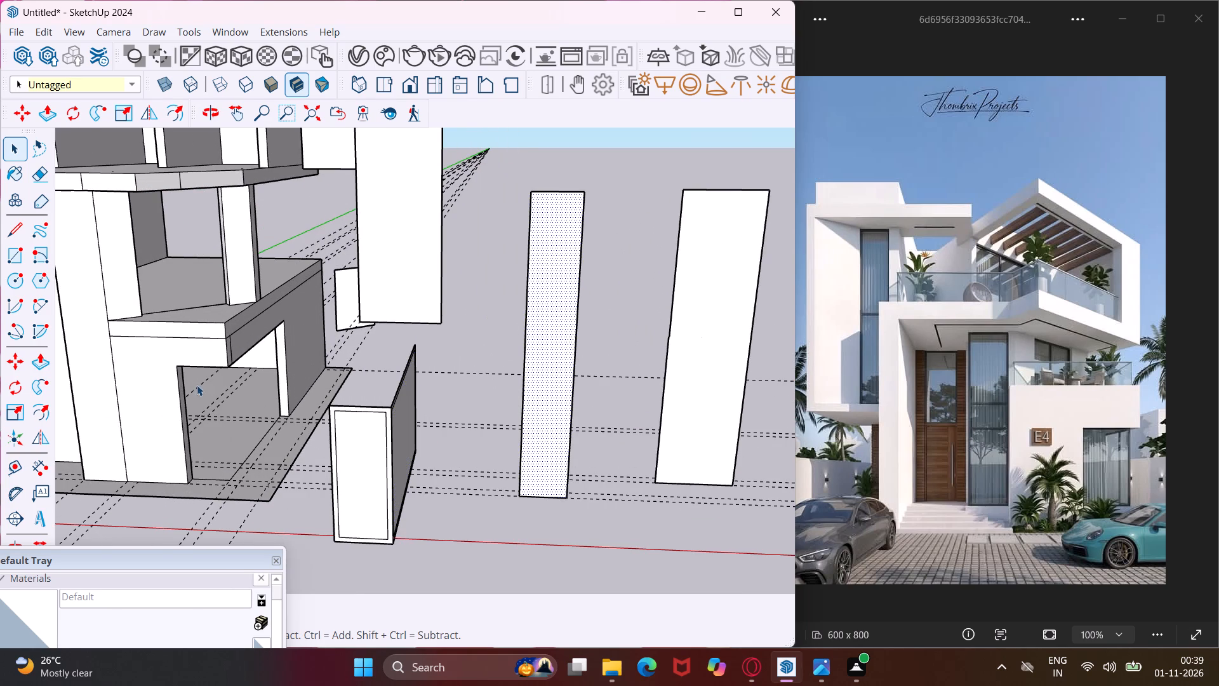
left_click(37, 413)
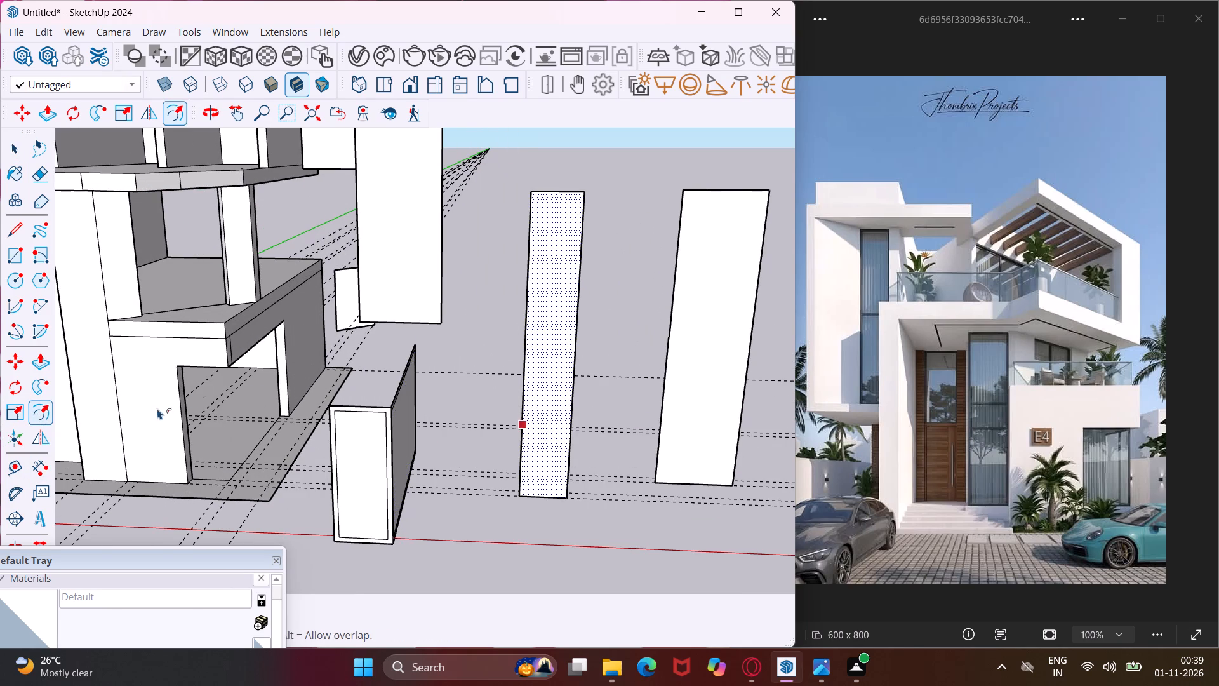
scroll(514, 333, "up", 3)
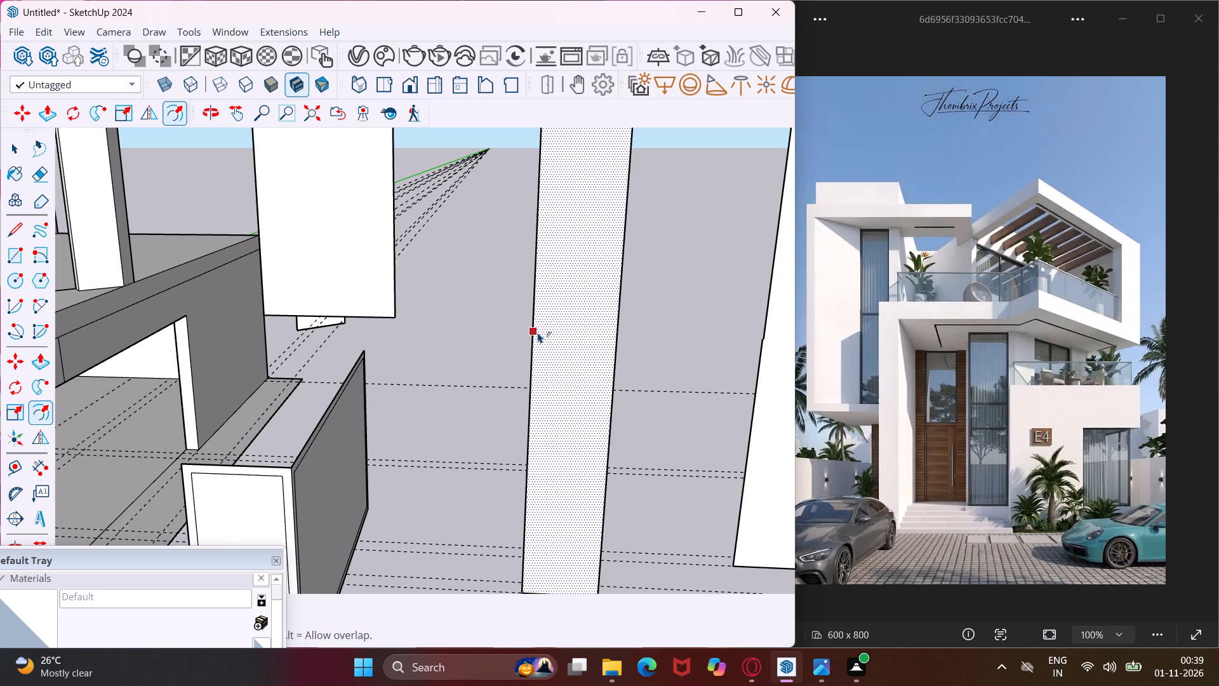
left_click(538, 332)
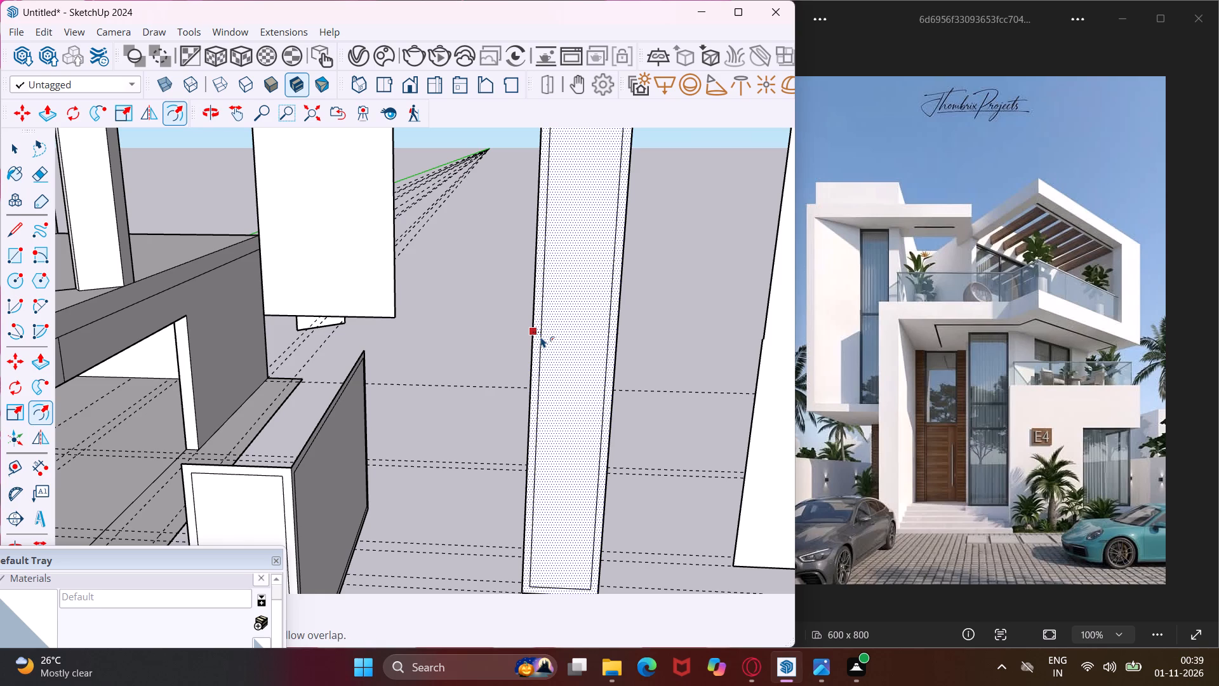
left_click(541, 337)
key("Escape")
key("space")
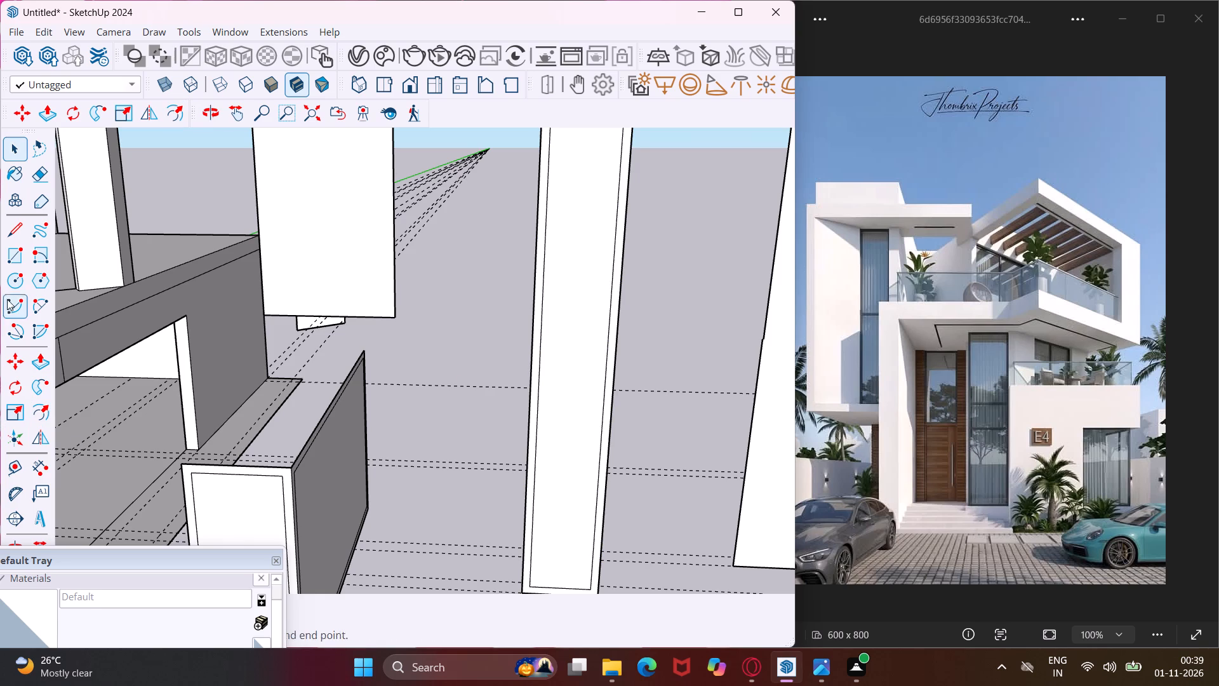
Draw a thin horizontal rectangle across the tall narrow panel's inner face, between the frame's vertical borders, as a crossbar.
left_click(12, 258)
scroll(458, 316, "down", 4)
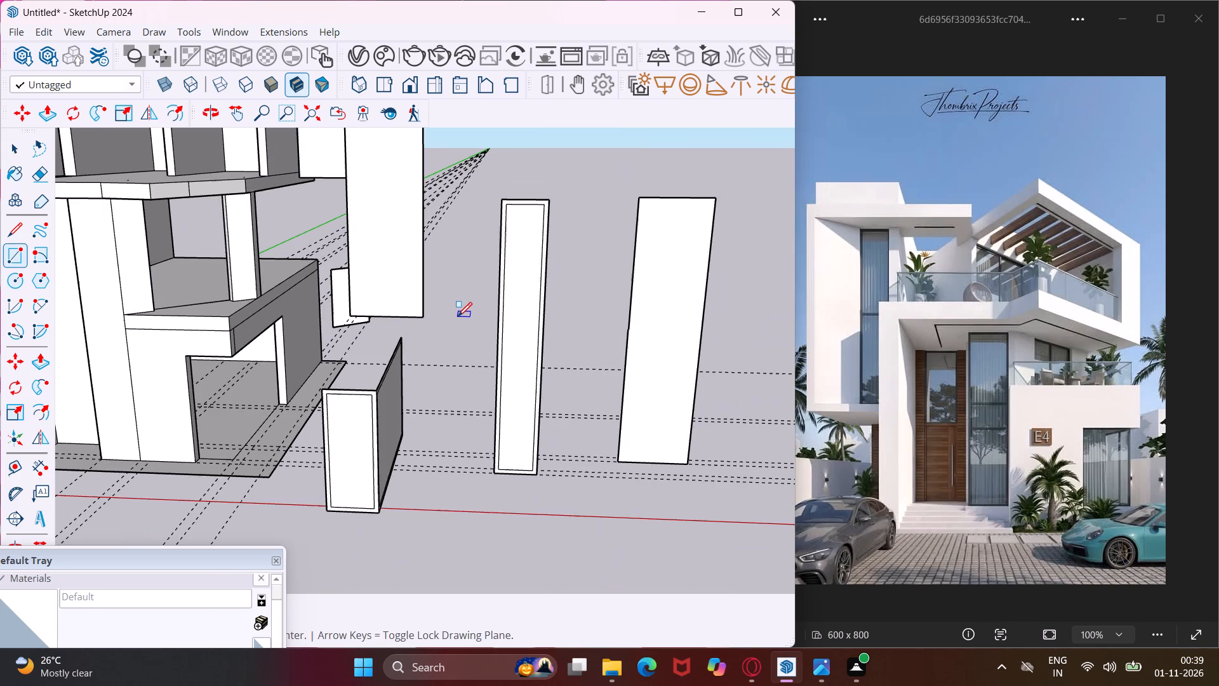
scroll(509, 332, "up", 5)
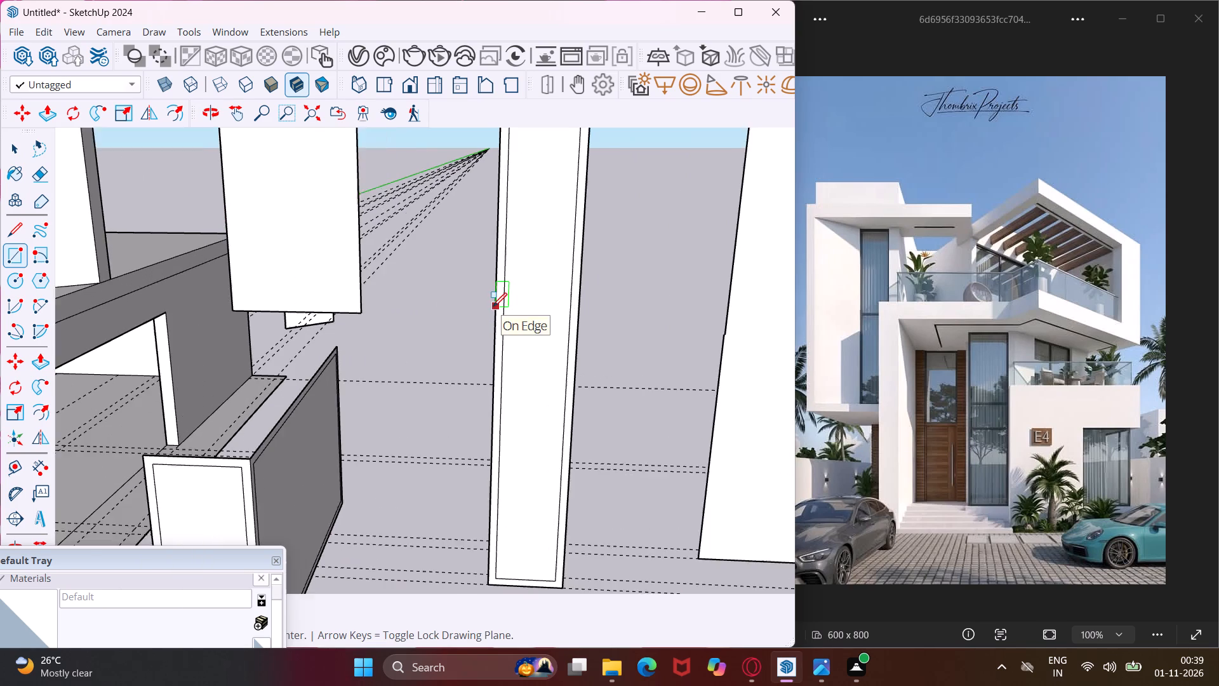
scroll(493, 307, "up", 1)
left_click(505, 321)
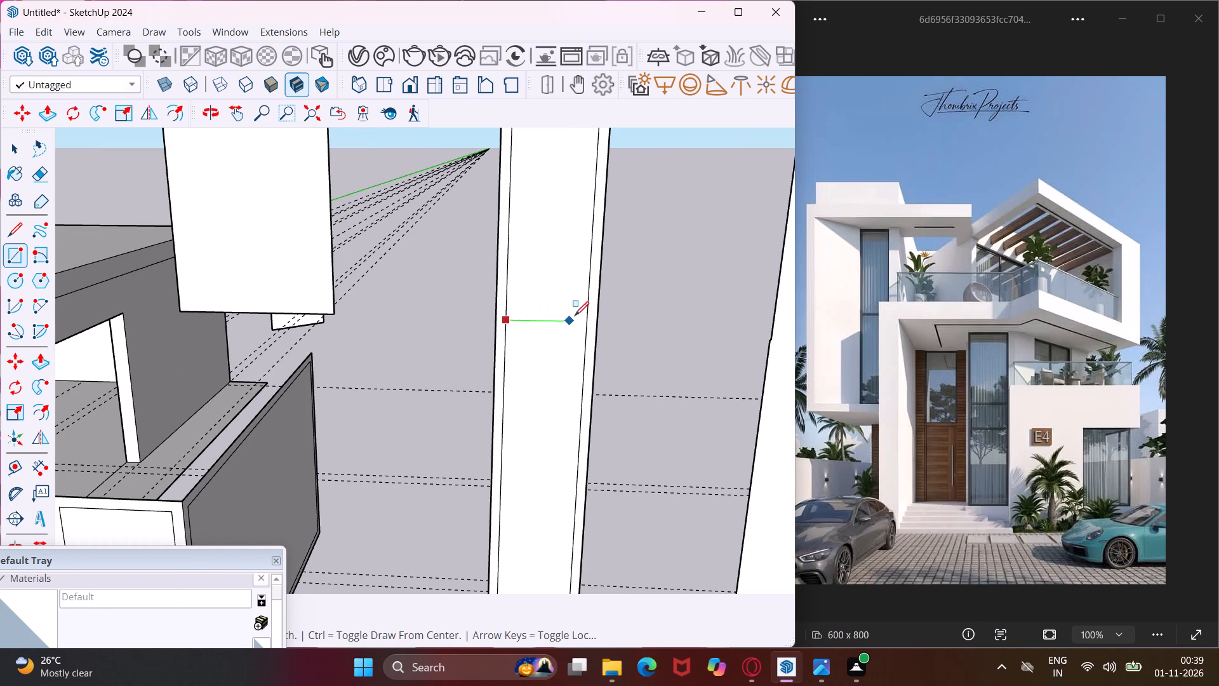
left_click(585, 313)
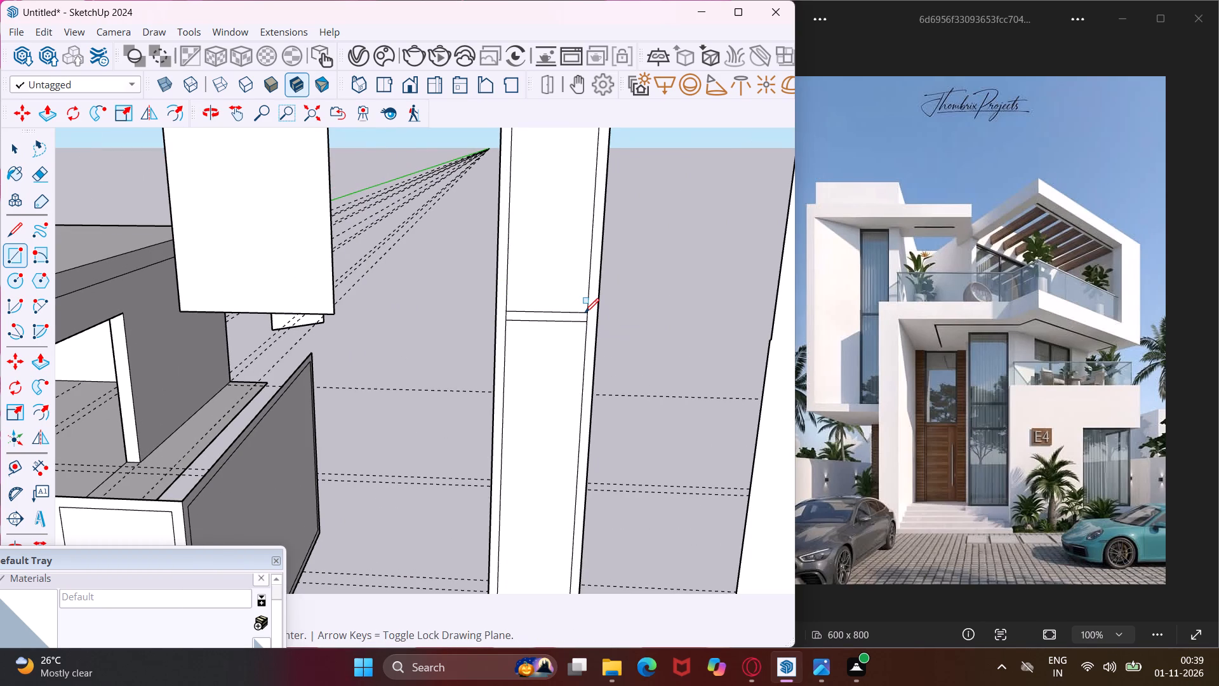
key("Escape")
key("space")
Copy the thin crossbar straight down the blue axis to make a second crossbar lower on the tall narrow panel.
scroll(572, 320, "up", 2)
left_click(570, 318)
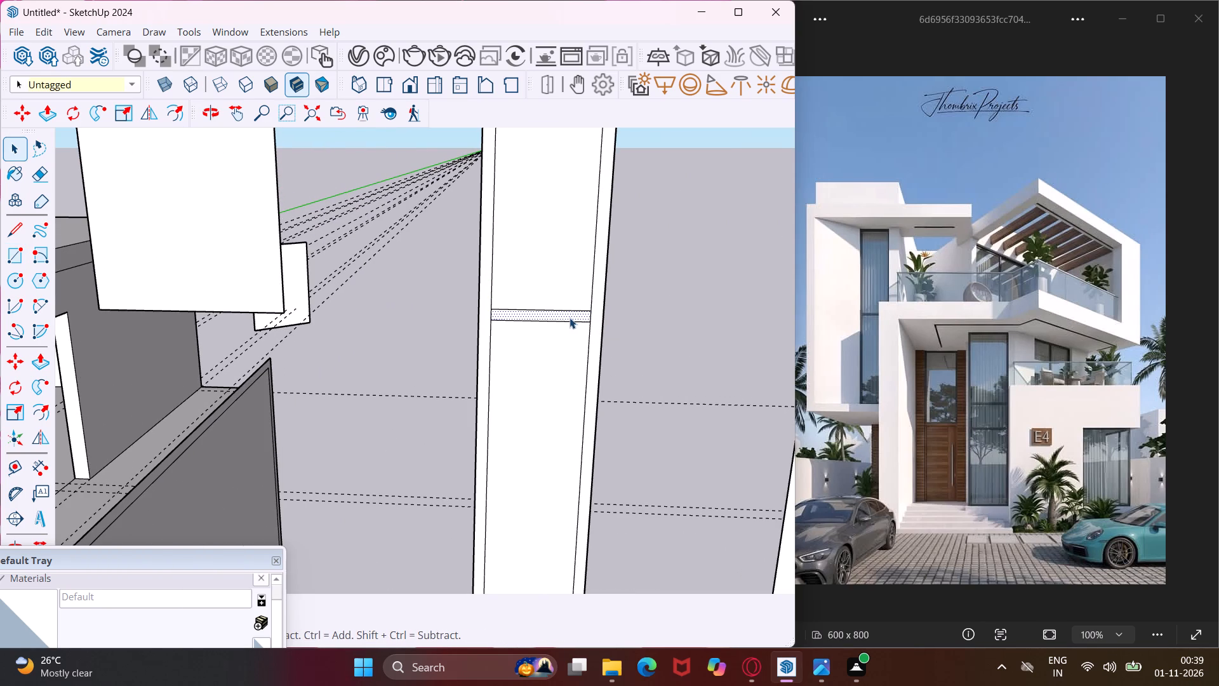
key("m")
left_click(570, 318)
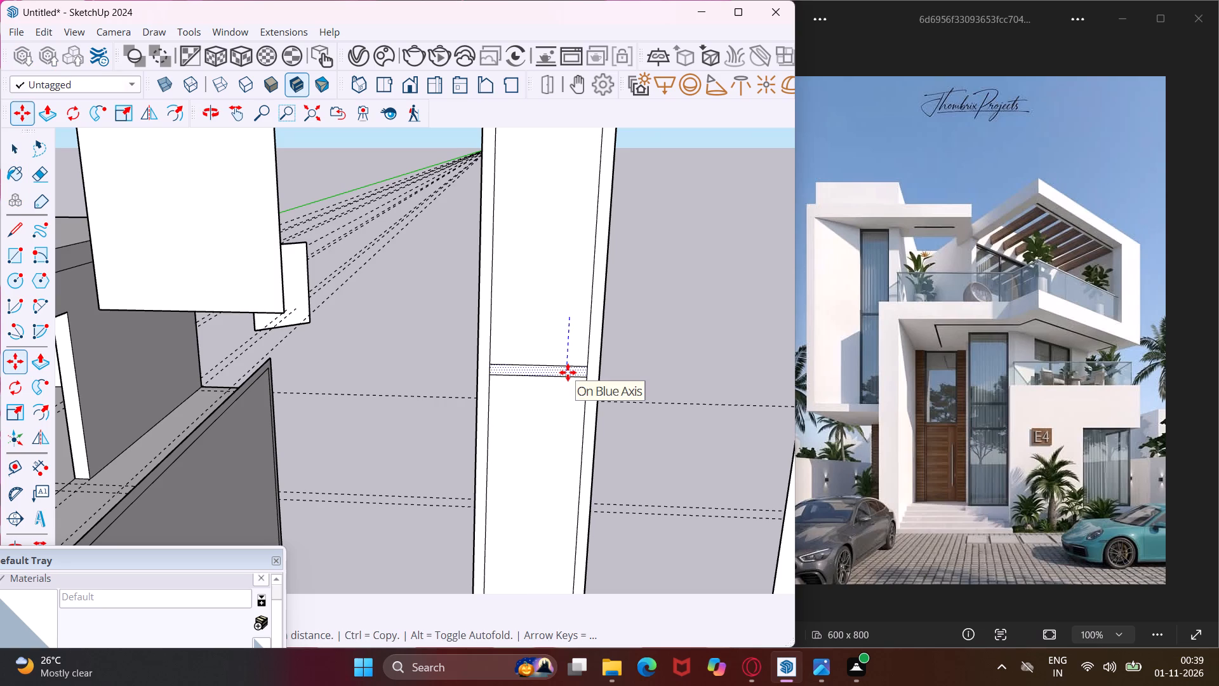
left_click(560, 430)
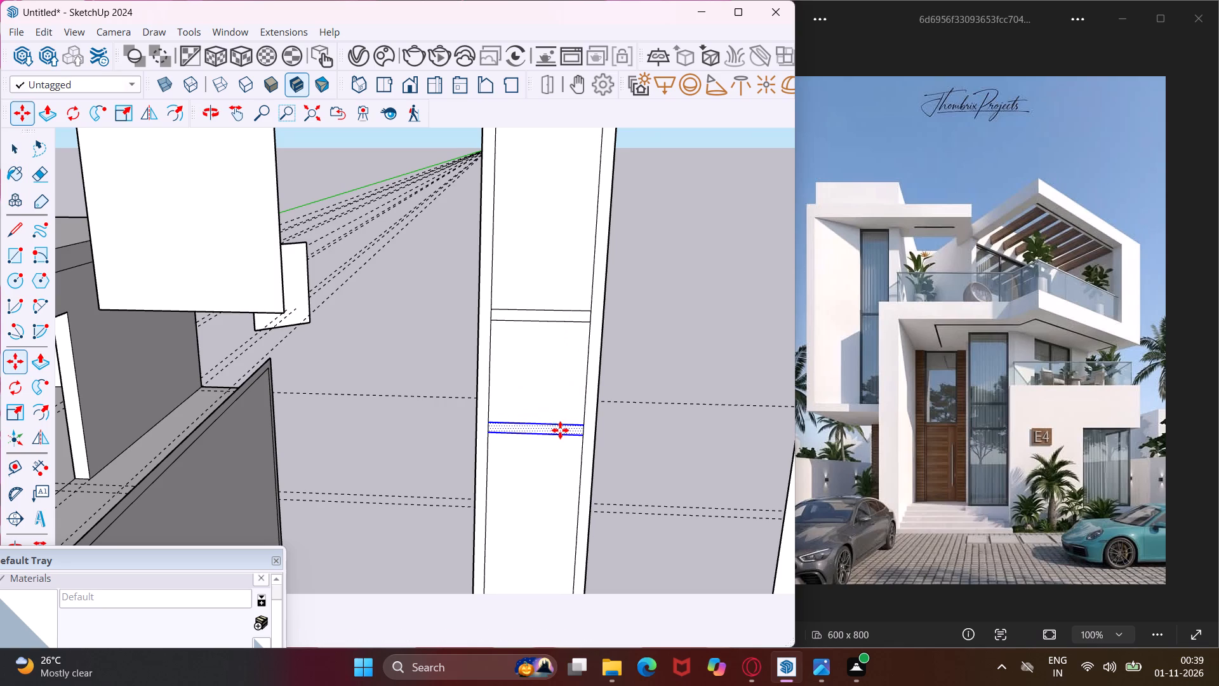
key("Escape")
key("space")
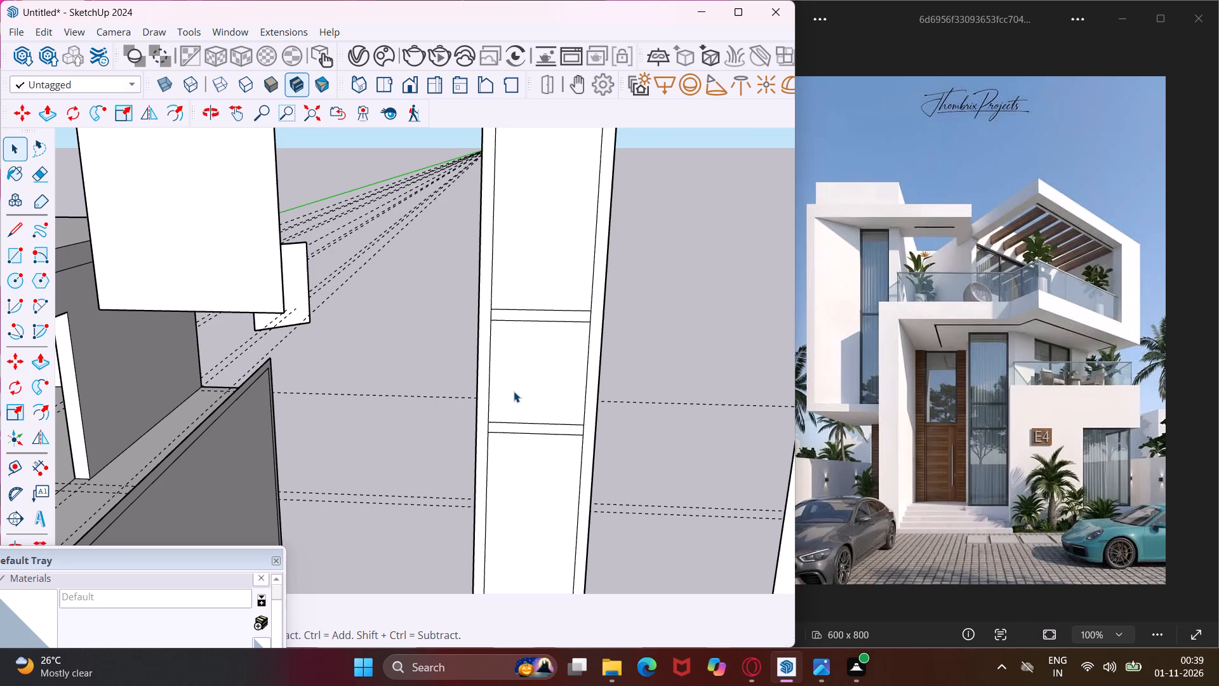
Draw a tall rectangle on the wider copied door panel, starting from its top edge and ending around mid-height, with narrow side margins.
scroll(505, 352, "down", 10)
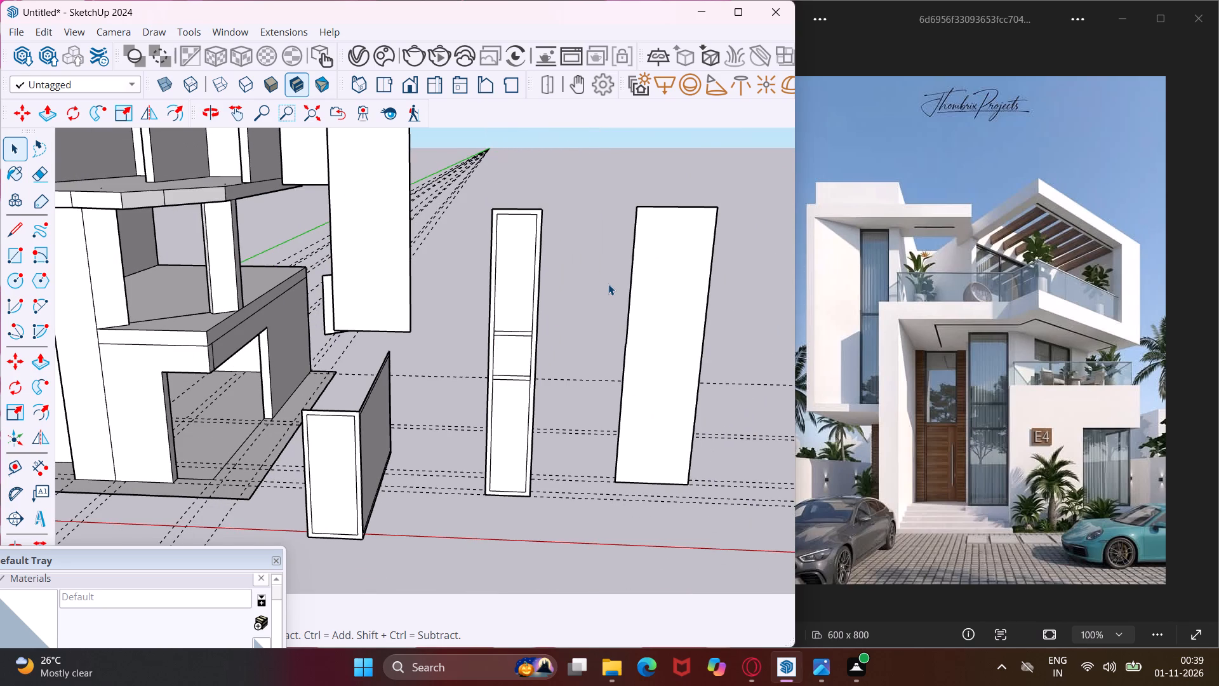
scroll(609, 283, "down", 3)
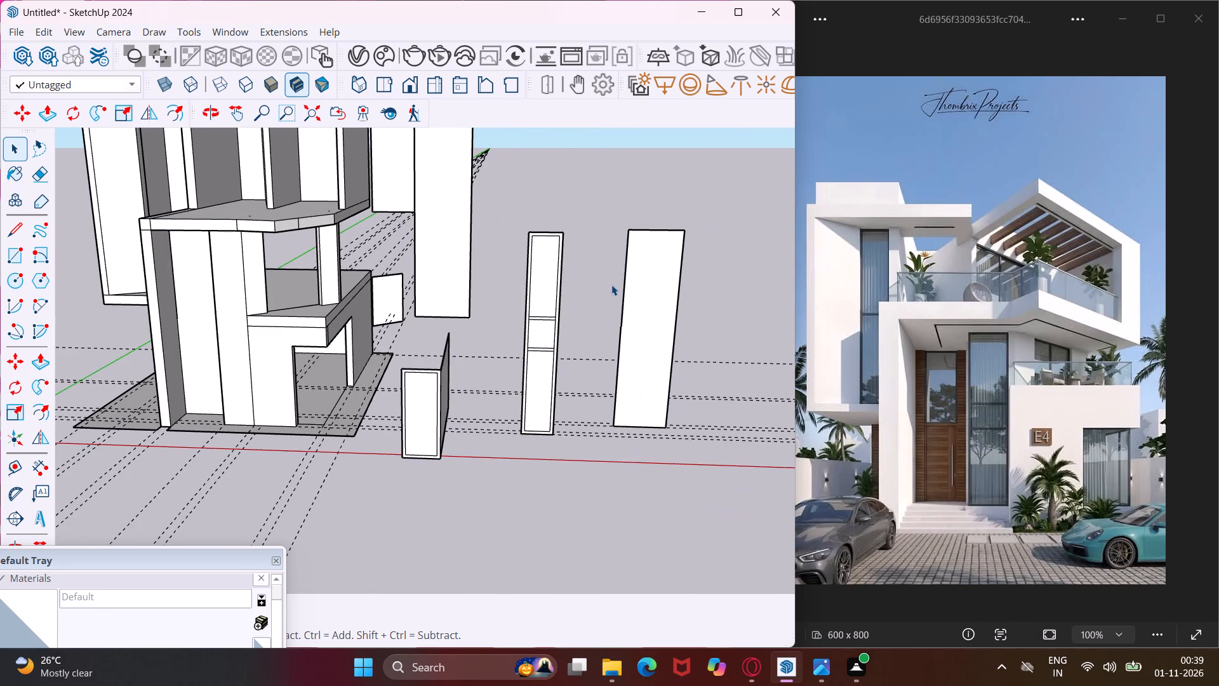
scroll(648, 316, "down", 3)
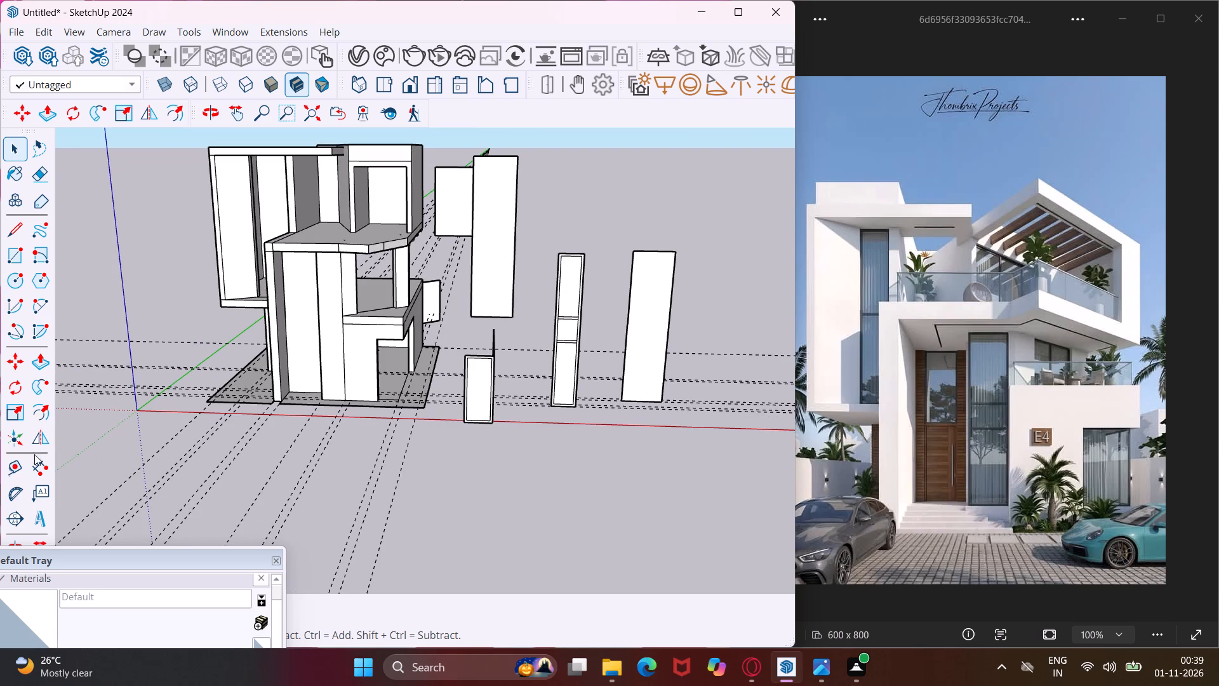
left_click(26, 256)
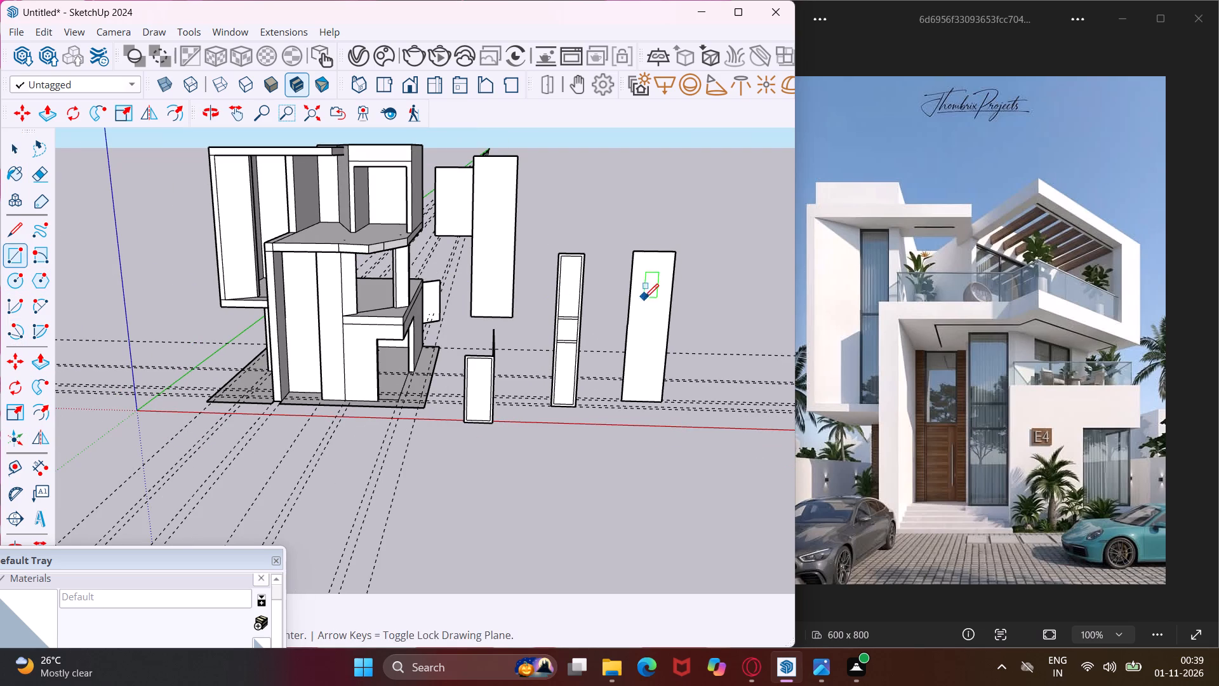
scroll(655, 258, "up", 4)
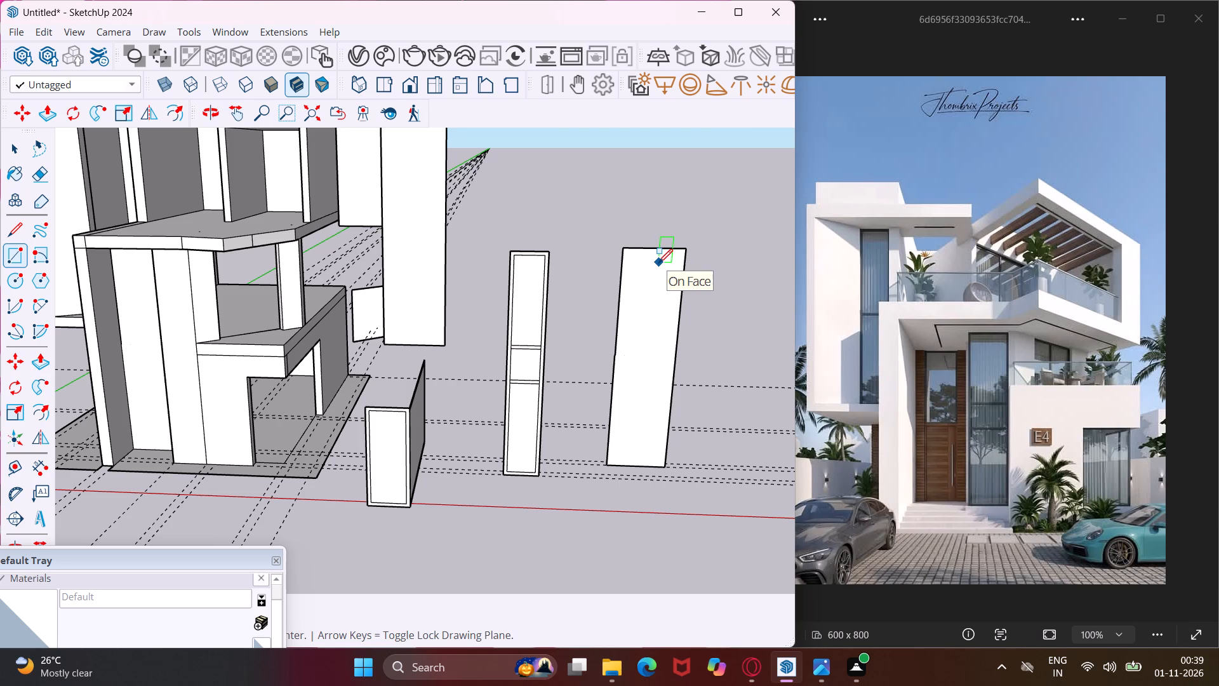
scroll(658, 263, "up", 4)
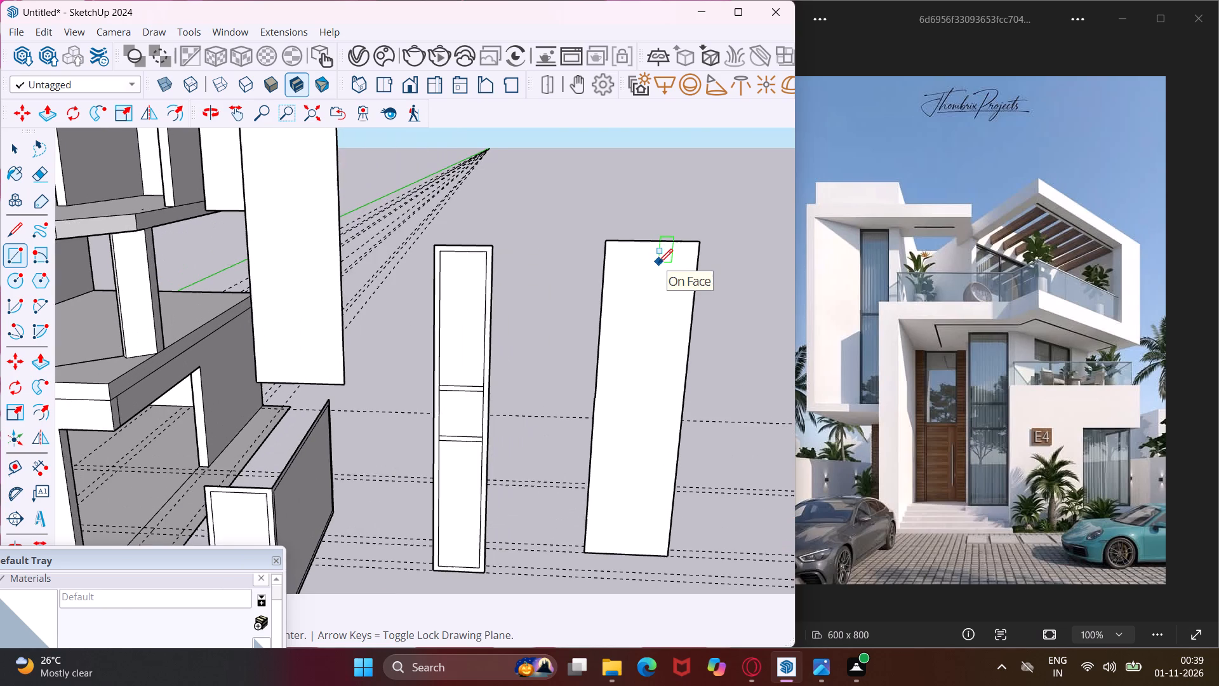
middle_click_drag(658, 263, 653, 238)
scroll(644, 236, "up", 2)
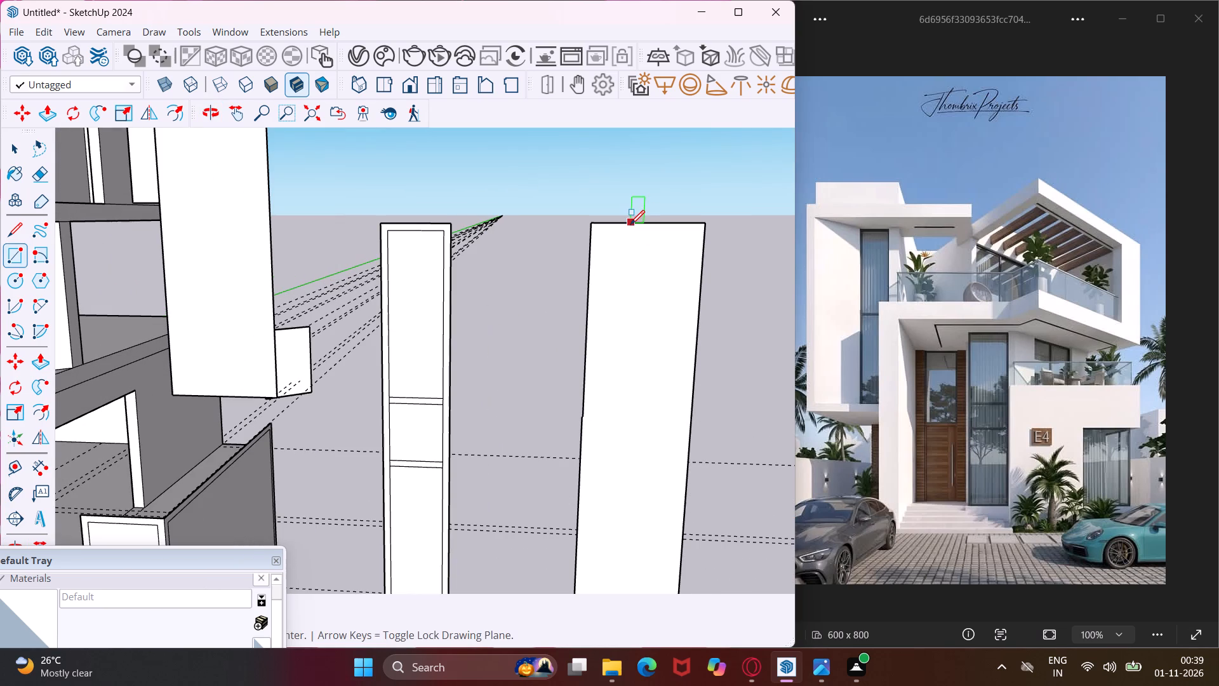
left_click(626, 225)
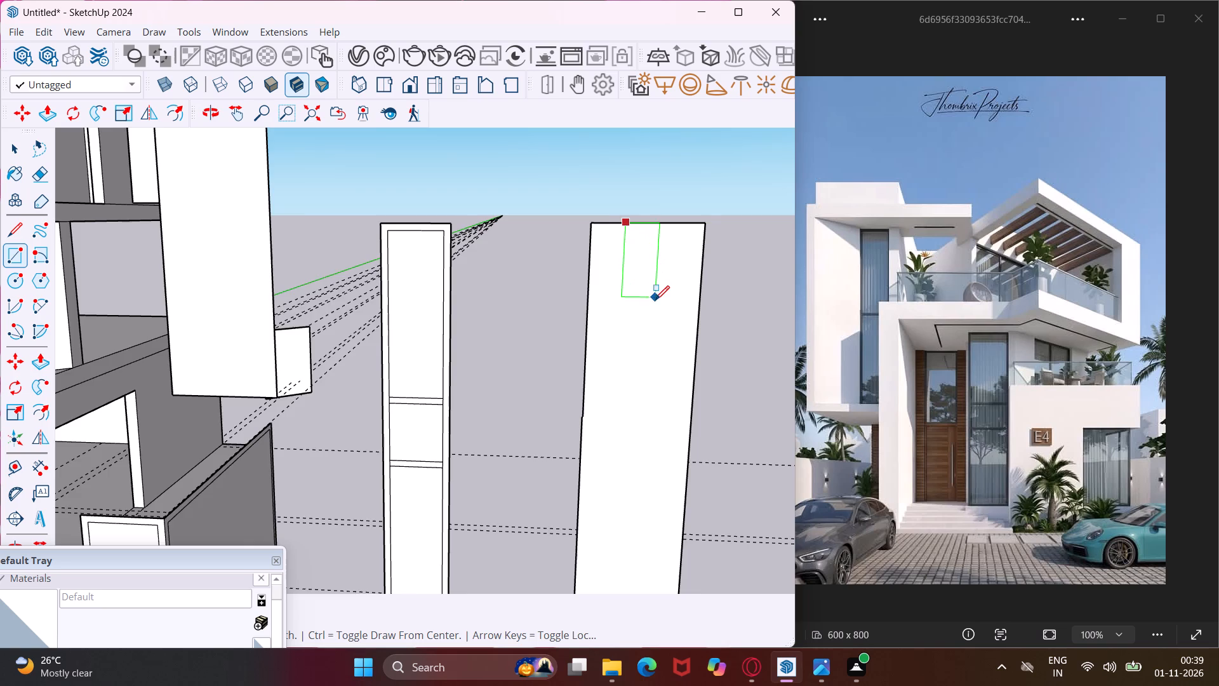
scroll(656, 313, "down", 2)
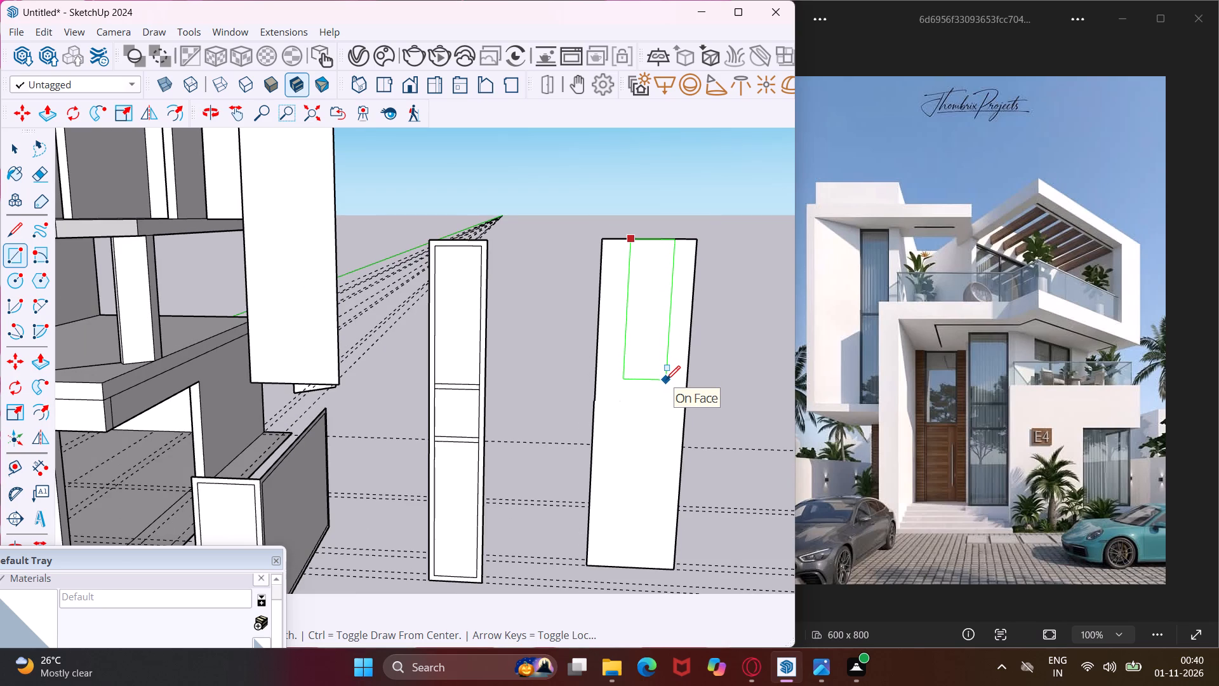
key("Escape")
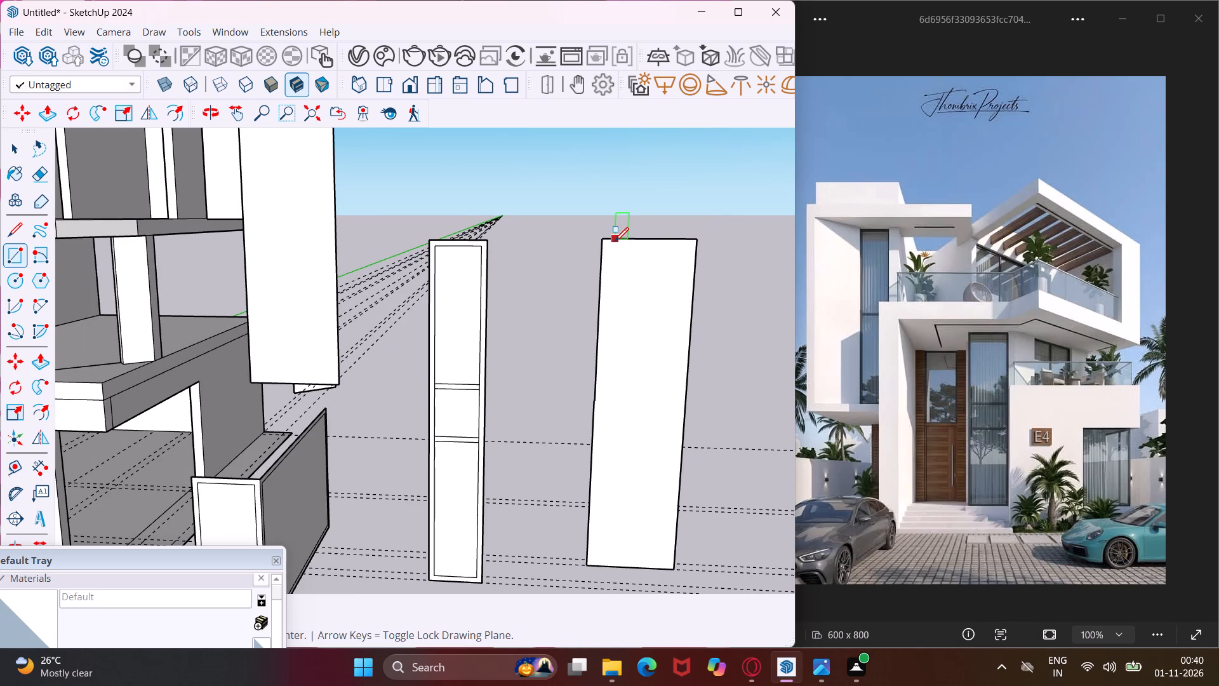
left_click(615, 241)
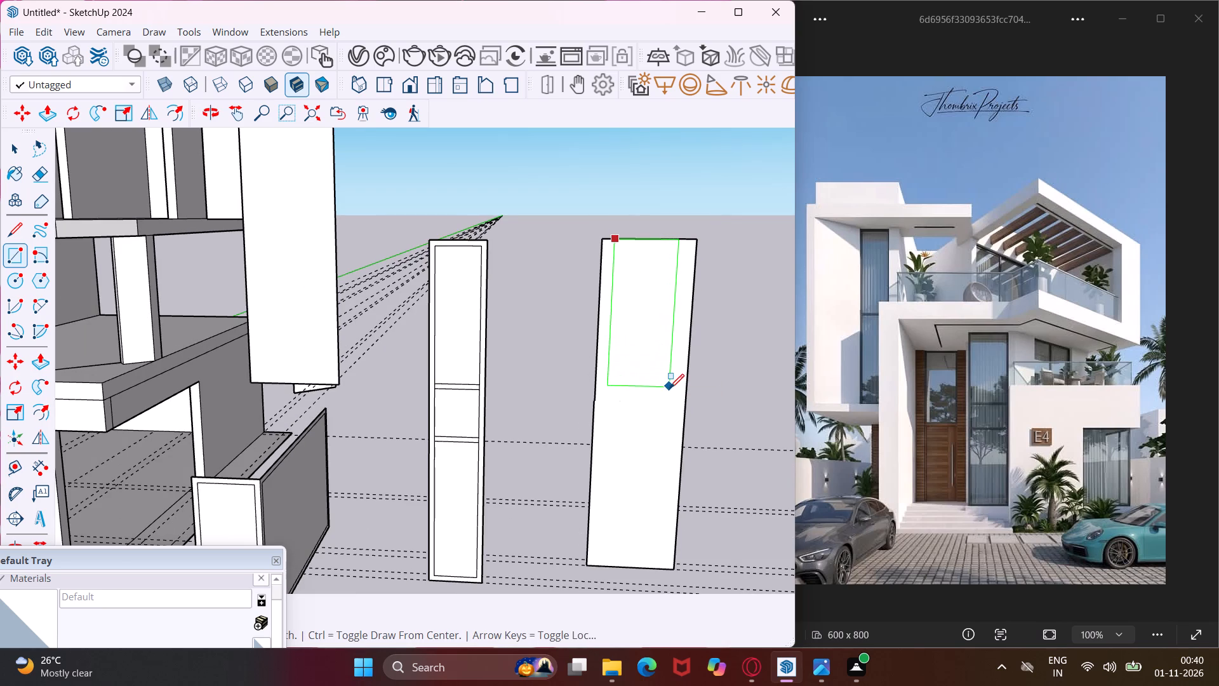
left_click(670, 391)
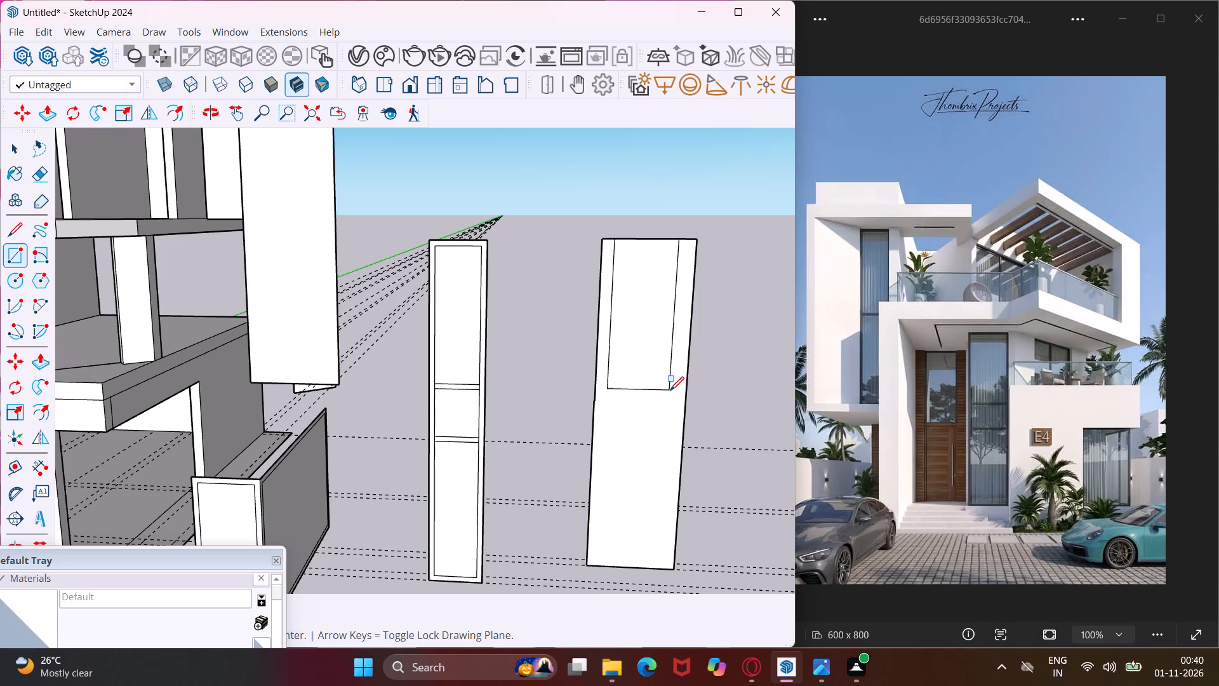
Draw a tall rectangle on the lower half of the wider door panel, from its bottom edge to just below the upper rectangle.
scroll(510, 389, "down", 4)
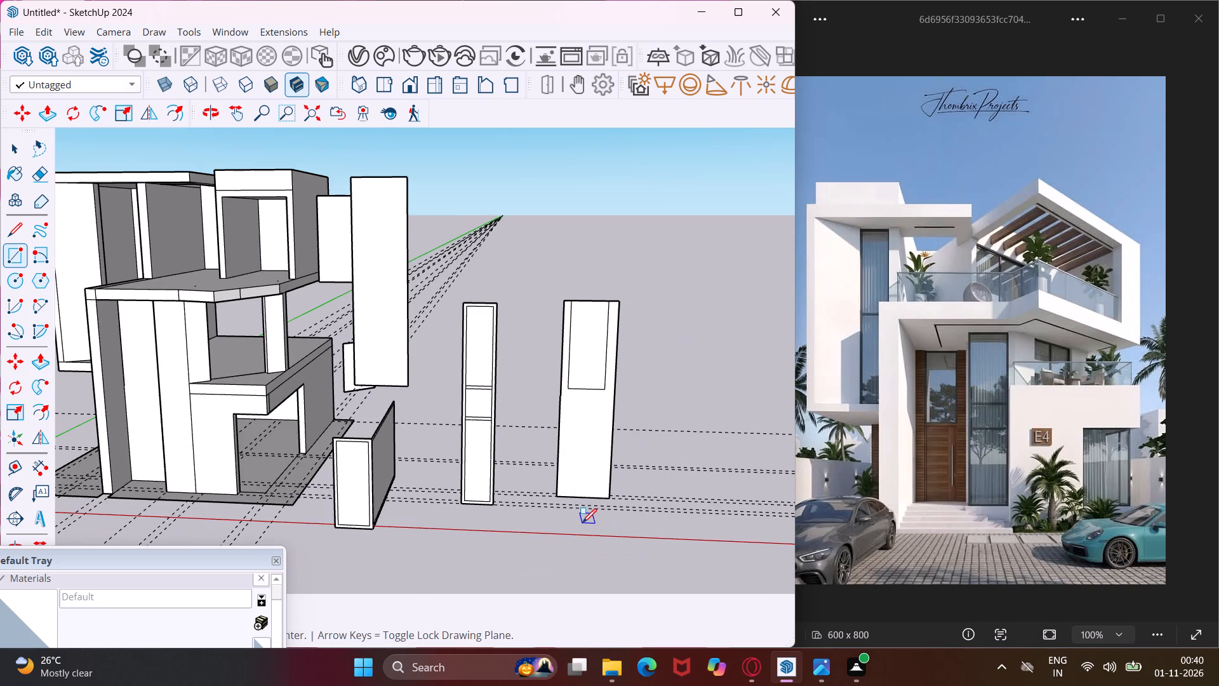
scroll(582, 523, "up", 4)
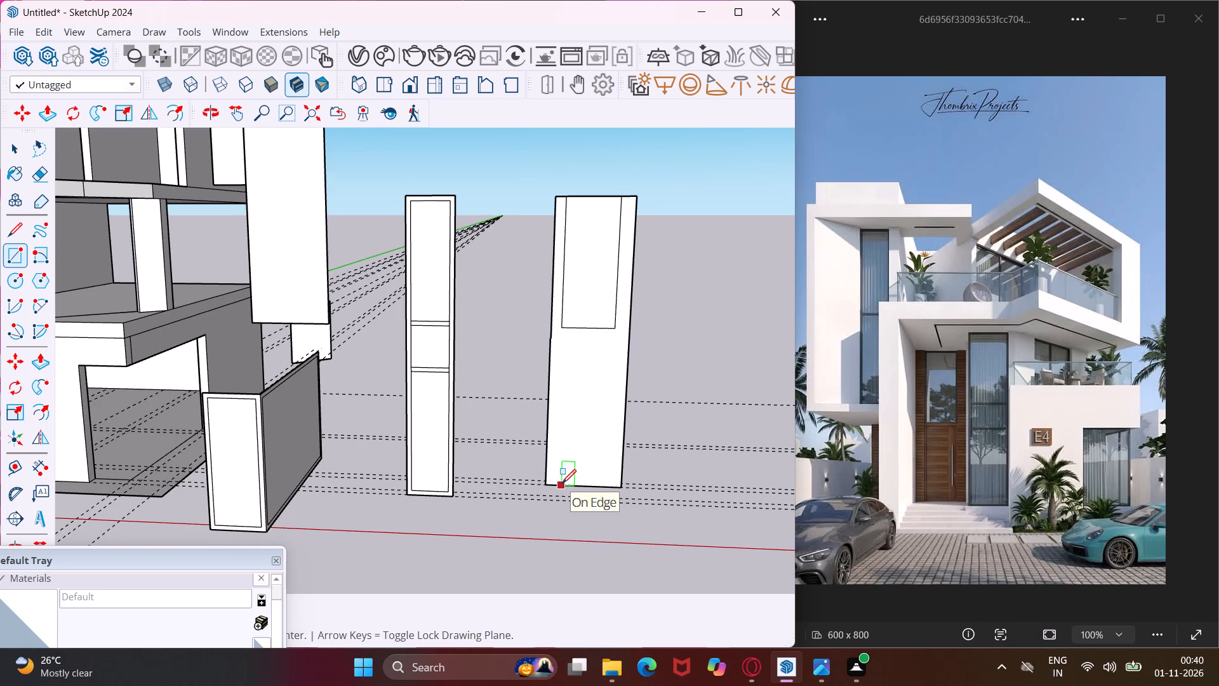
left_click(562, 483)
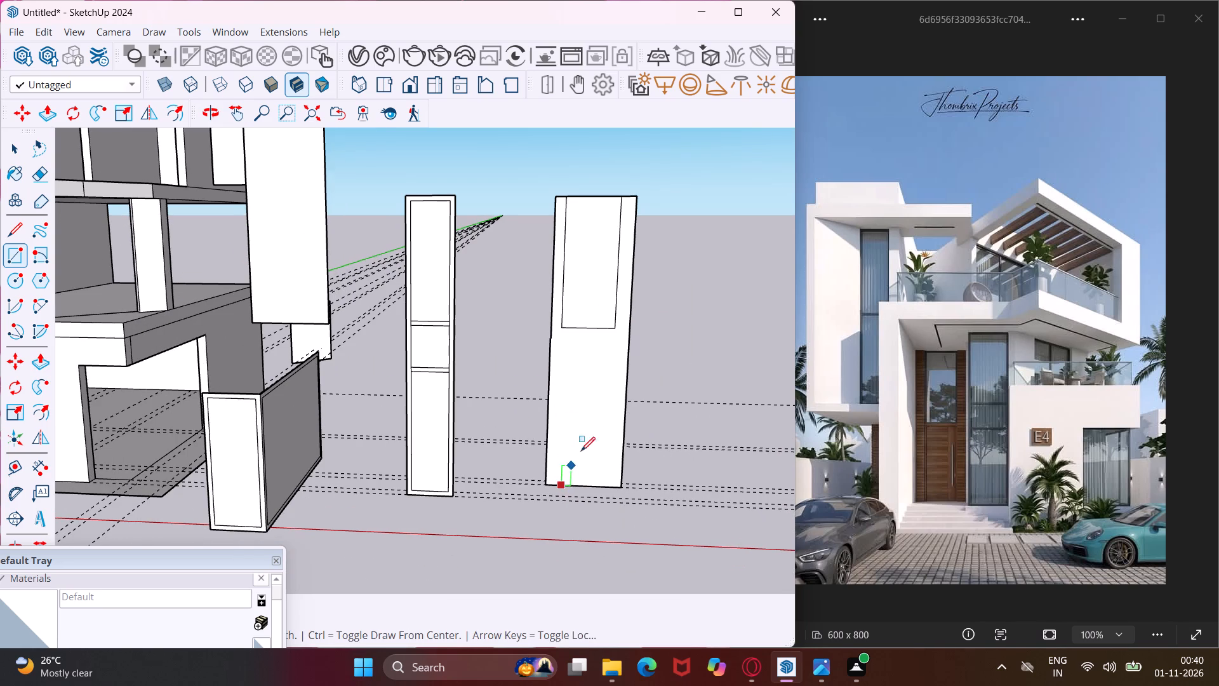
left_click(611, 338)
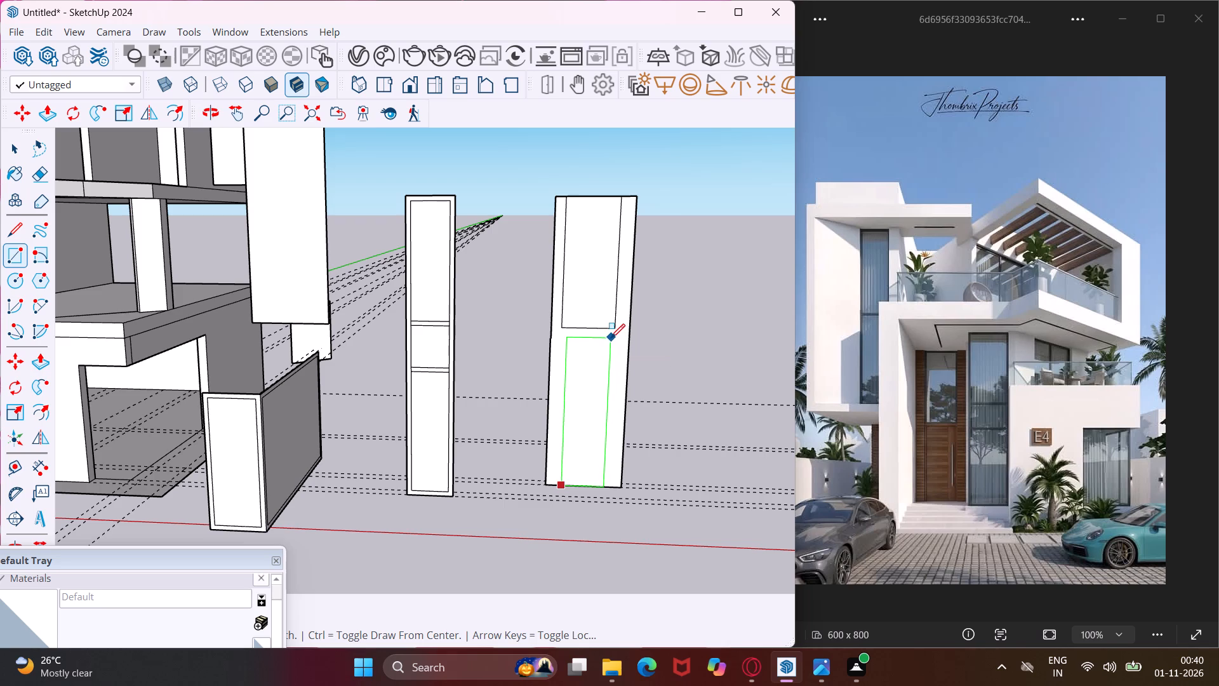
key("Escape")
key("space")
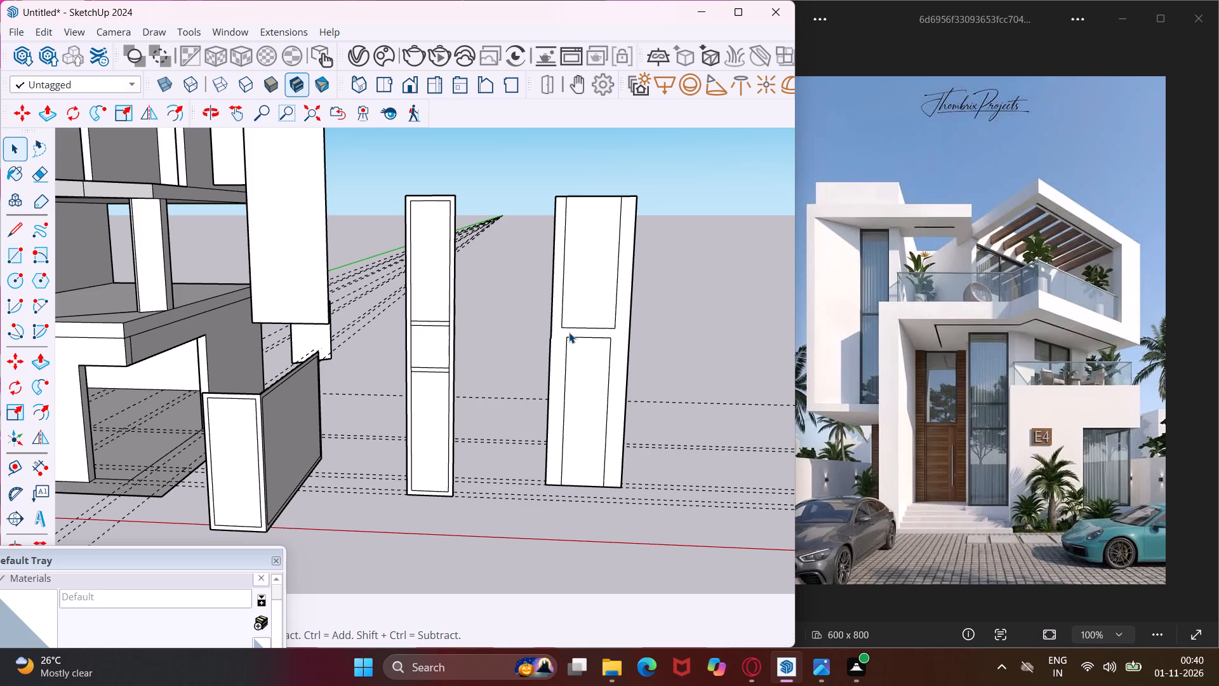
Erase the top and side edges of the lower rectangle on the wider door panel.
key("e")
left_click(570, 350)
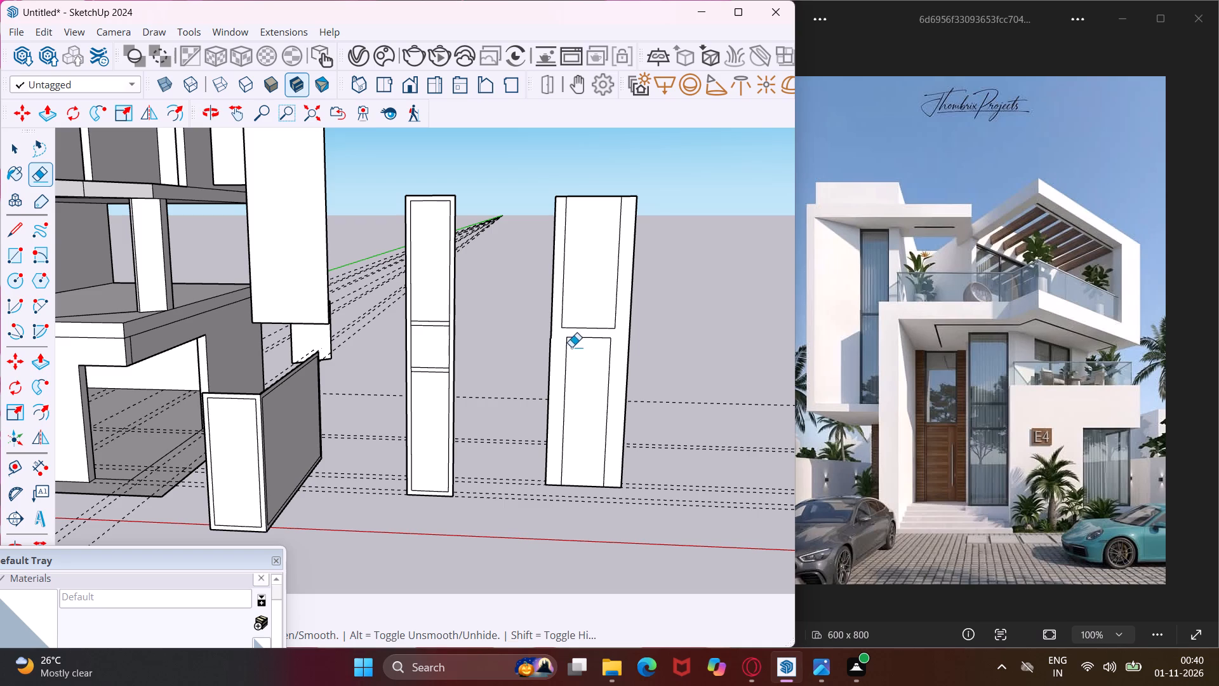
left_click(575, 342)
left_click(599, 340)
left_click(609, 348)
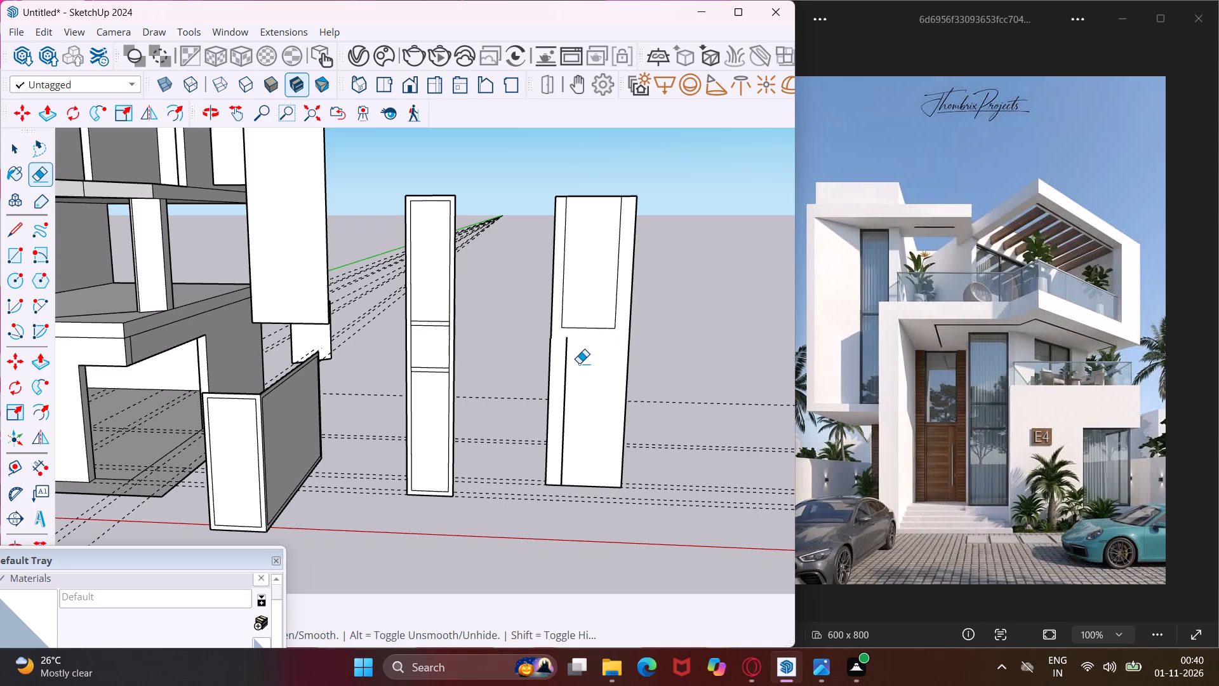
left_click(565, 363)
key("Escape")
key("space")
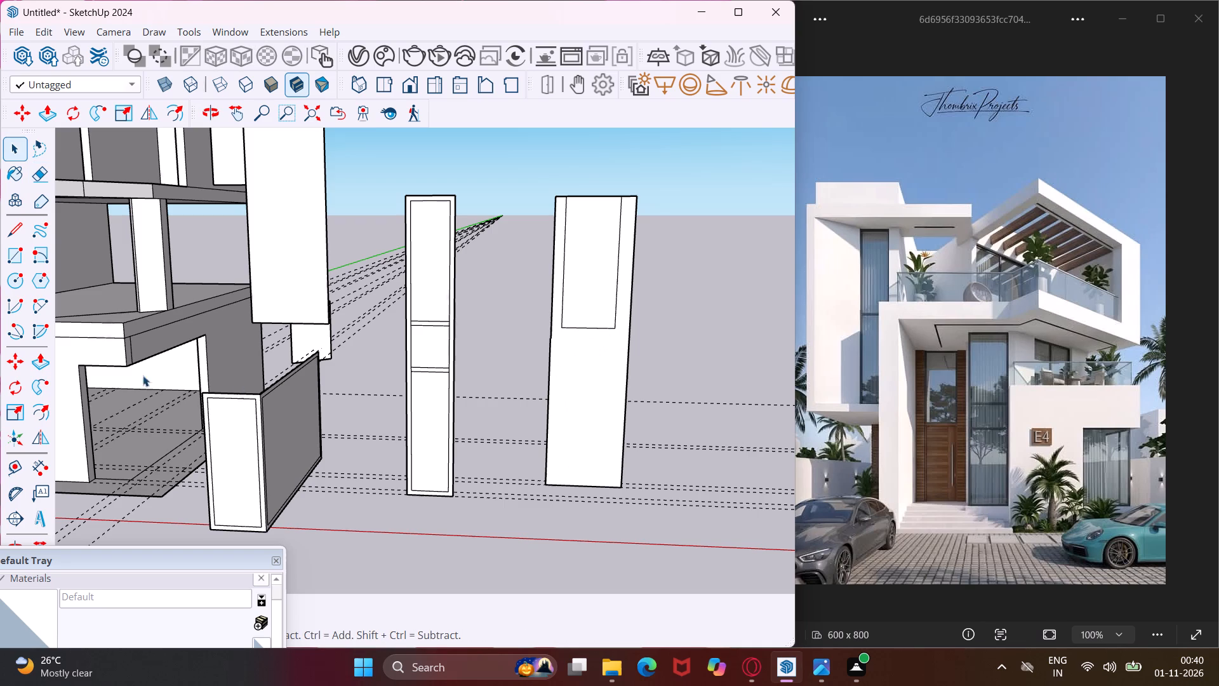
Draw two vertical lines from the upper rectangle's bottom corners down to the bottom edge of the wider door panel.
left_click(17, 226)
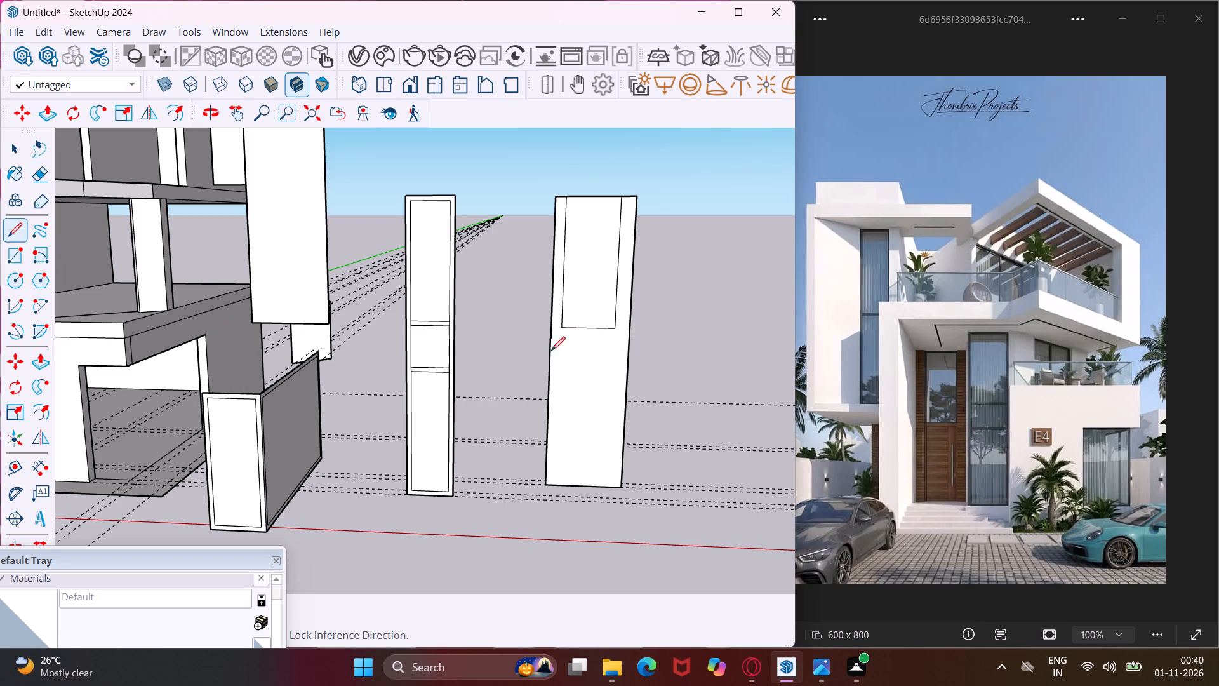
left_click(564, 329)
left_click(562, 484)
left_click(614, 326)
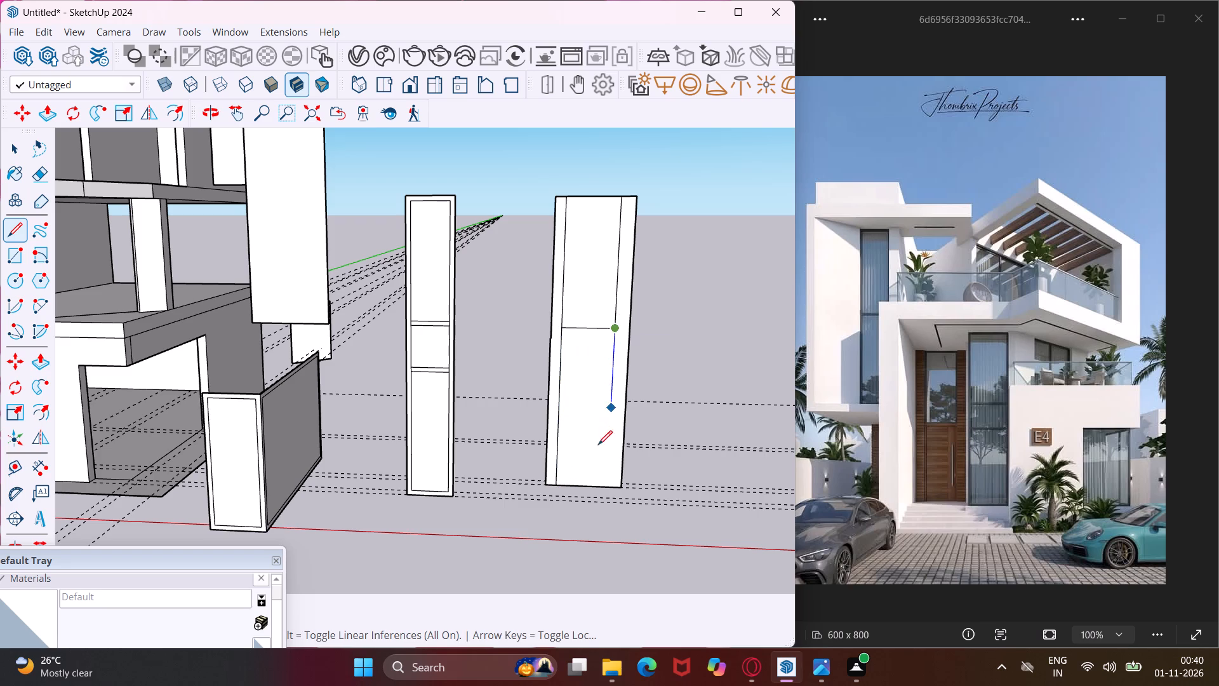
left_click(608, 484)
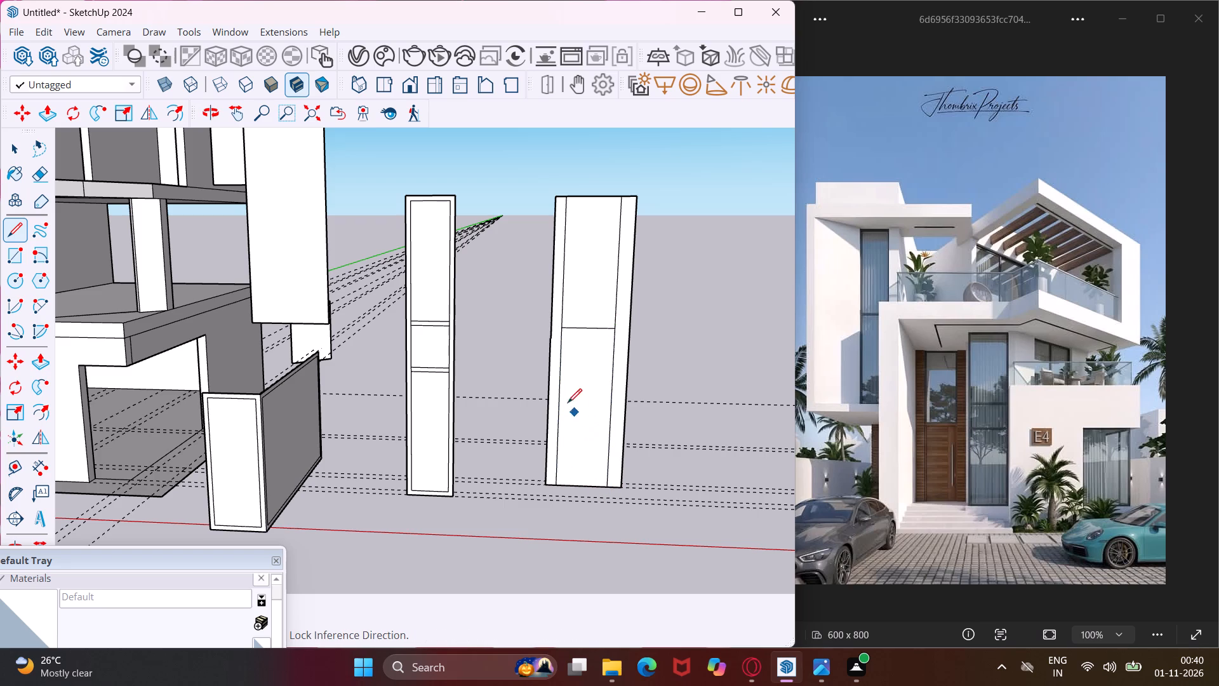
Draw a horizontal line between the two vertical lines, slightly below the upper rectangle's bottom edge, to form a middle rail.
scroll(544, 328, "up", 5)
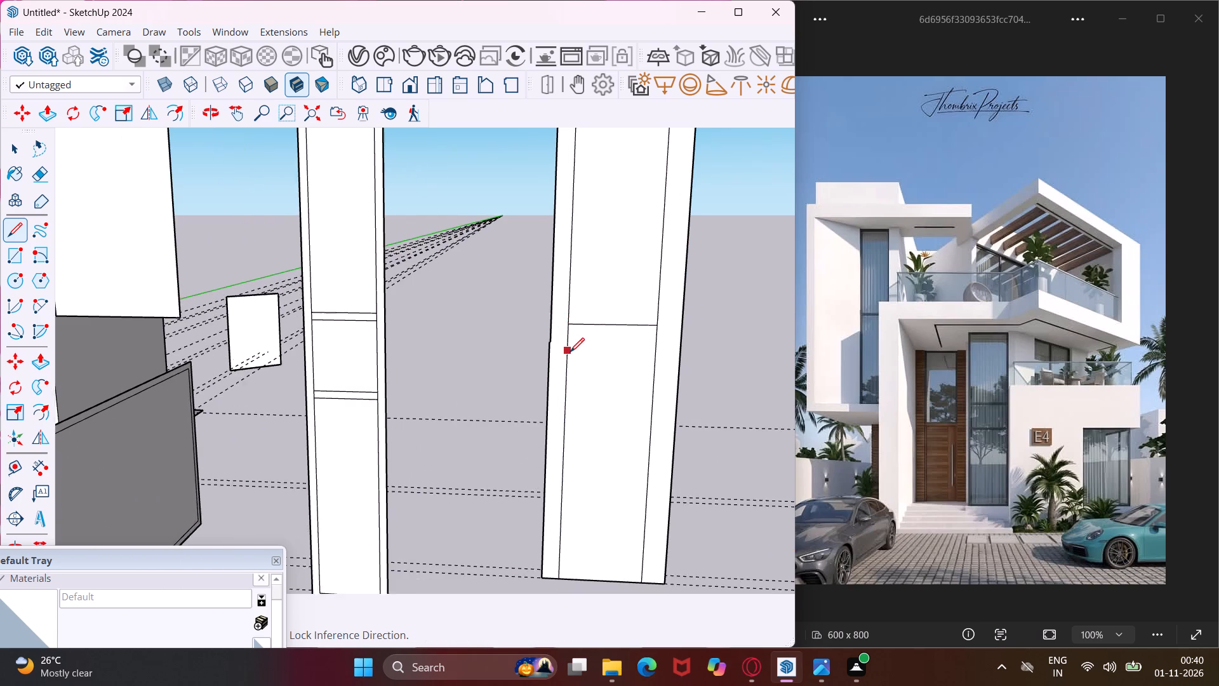
left_click(570, 340)
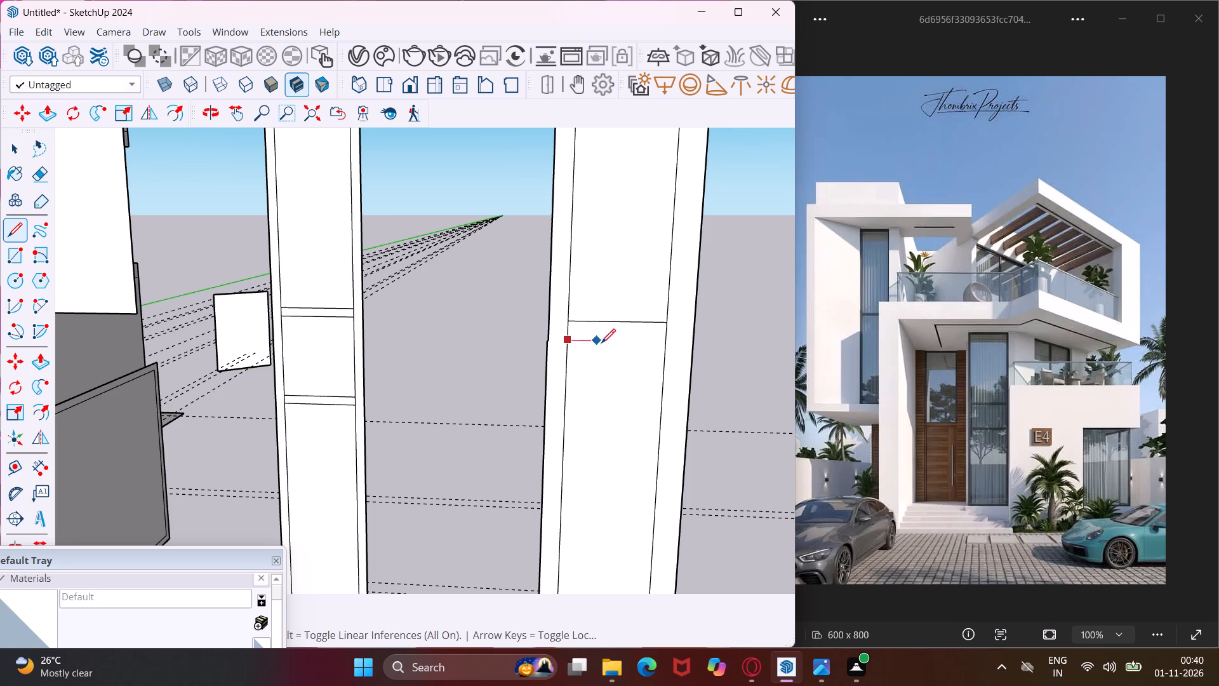
left_click(668, 348)
key("Escape")
Erase the two short vertical segments at the ends of the middle rail so it joins the door panel's side borders.
key("space")
key("e")
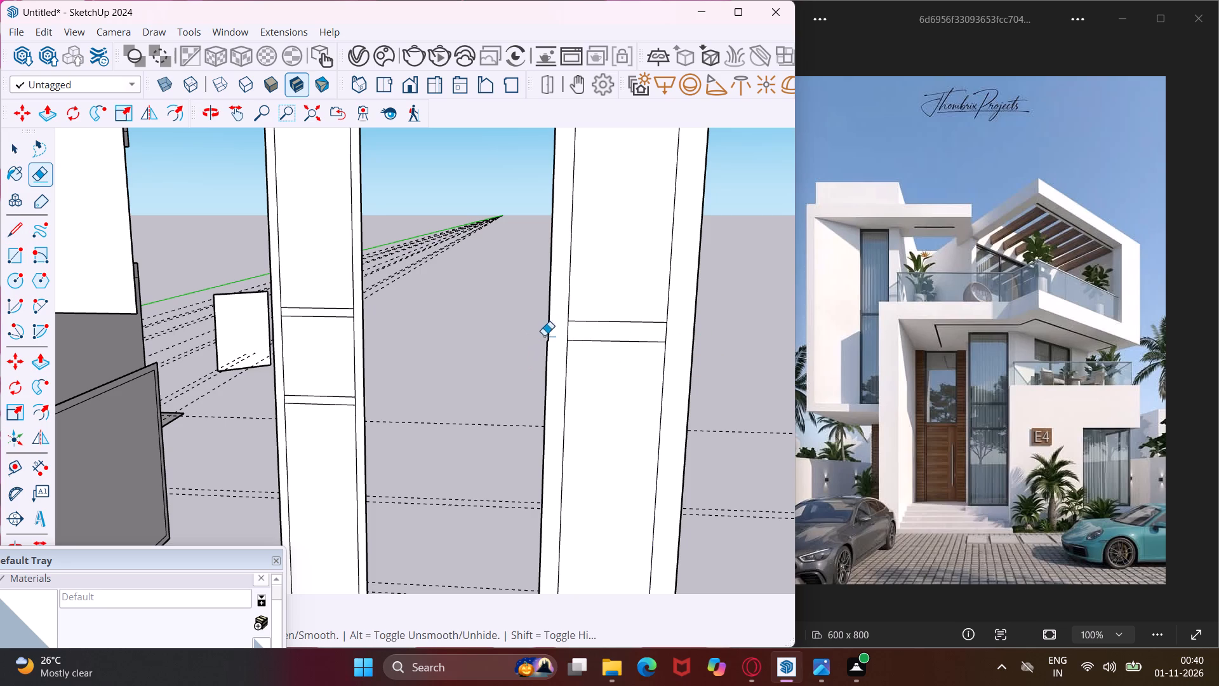
left_click(566, 329)
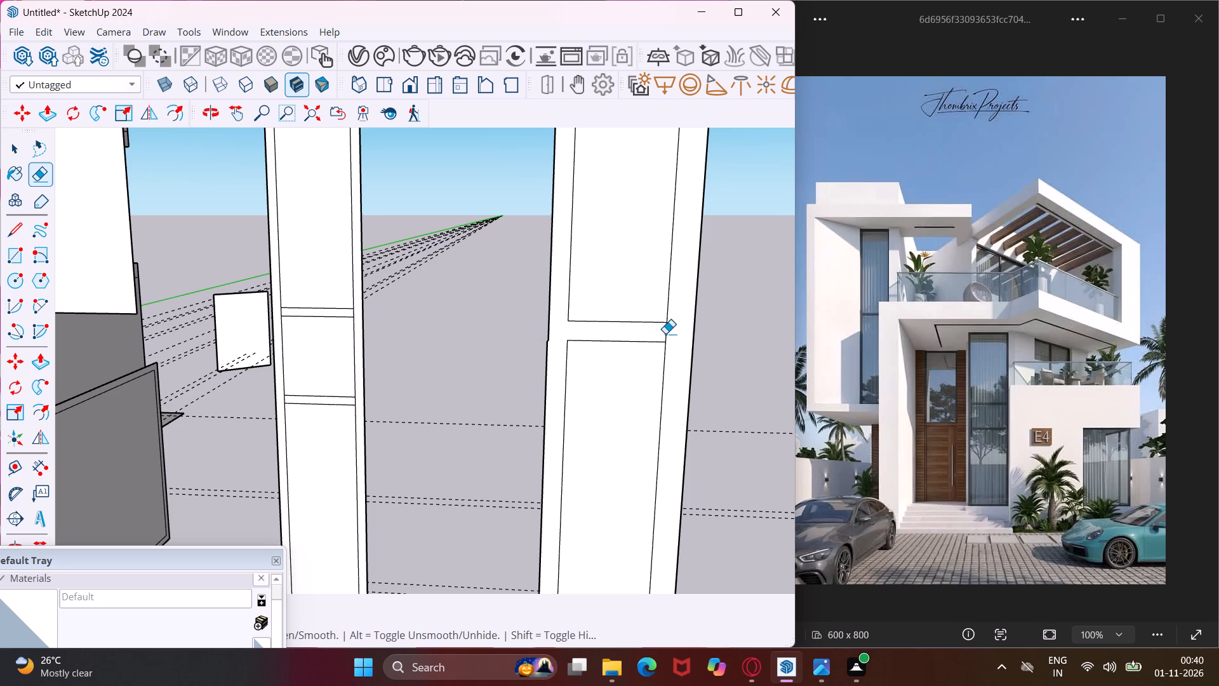
left_click(665, 333)
scroll(526, 380, "down", 3)
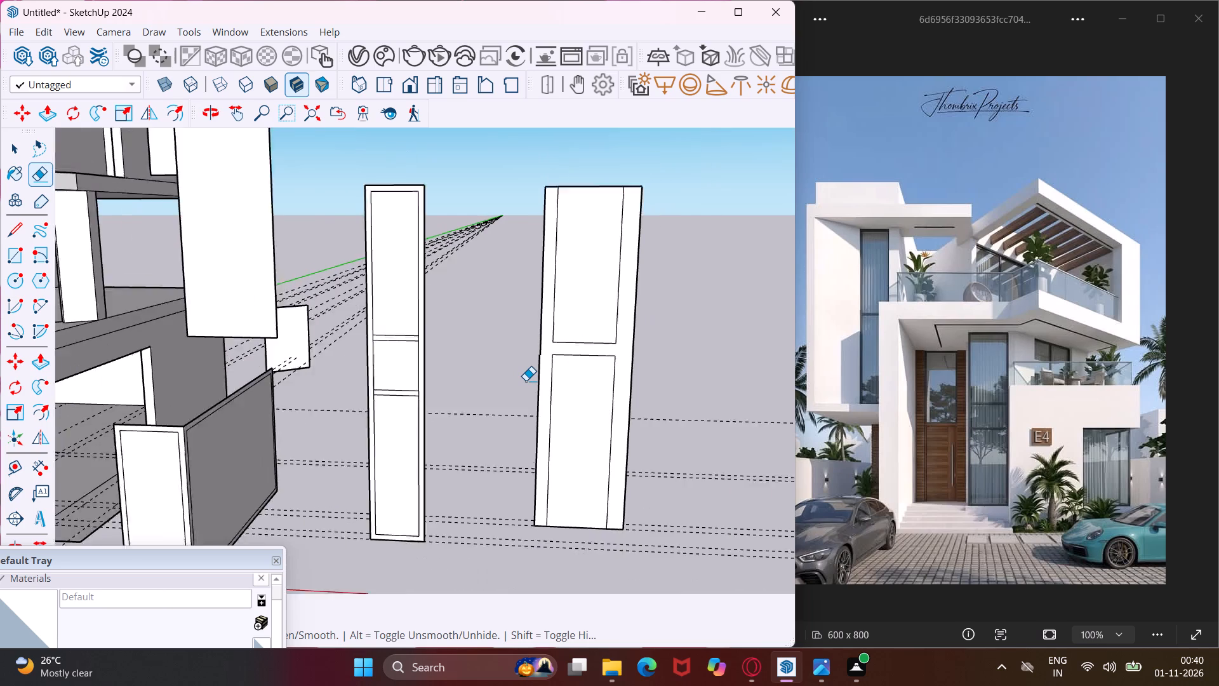
scroll(526, 380, "down", 1)
key("Escape")
key("space")
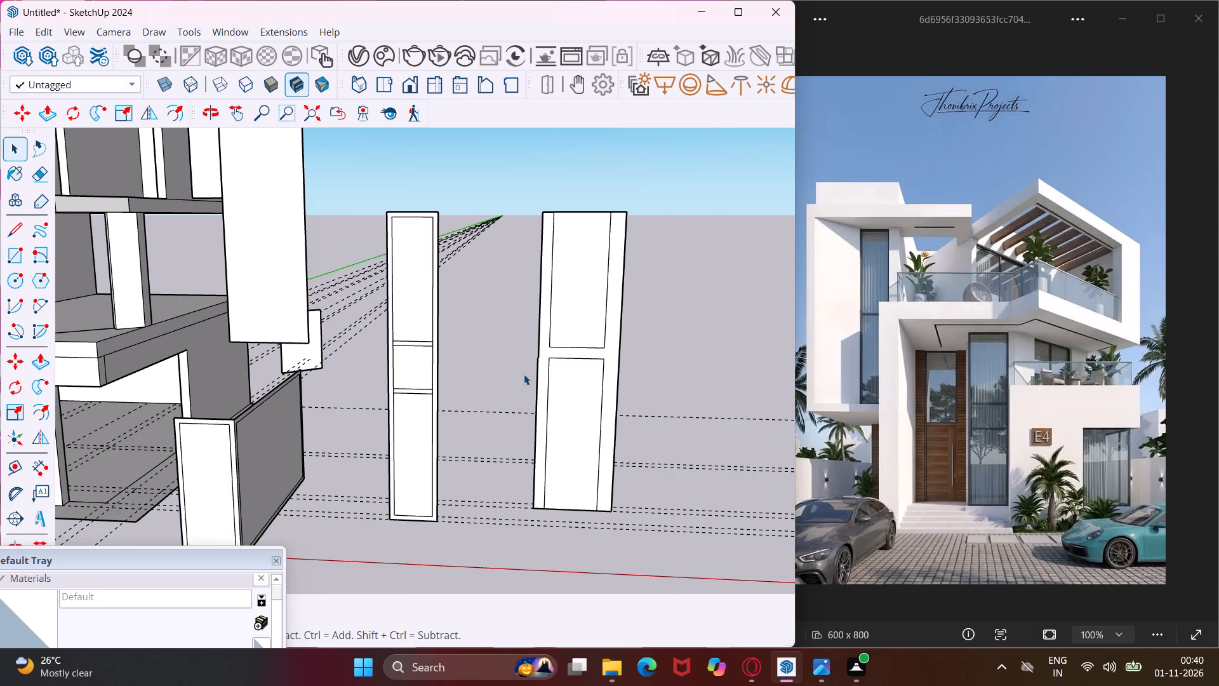
Offset the outline of the door panel's upper rectangle slightly inward to form a thin frame border.
scroll(599, 261, "up", 3)
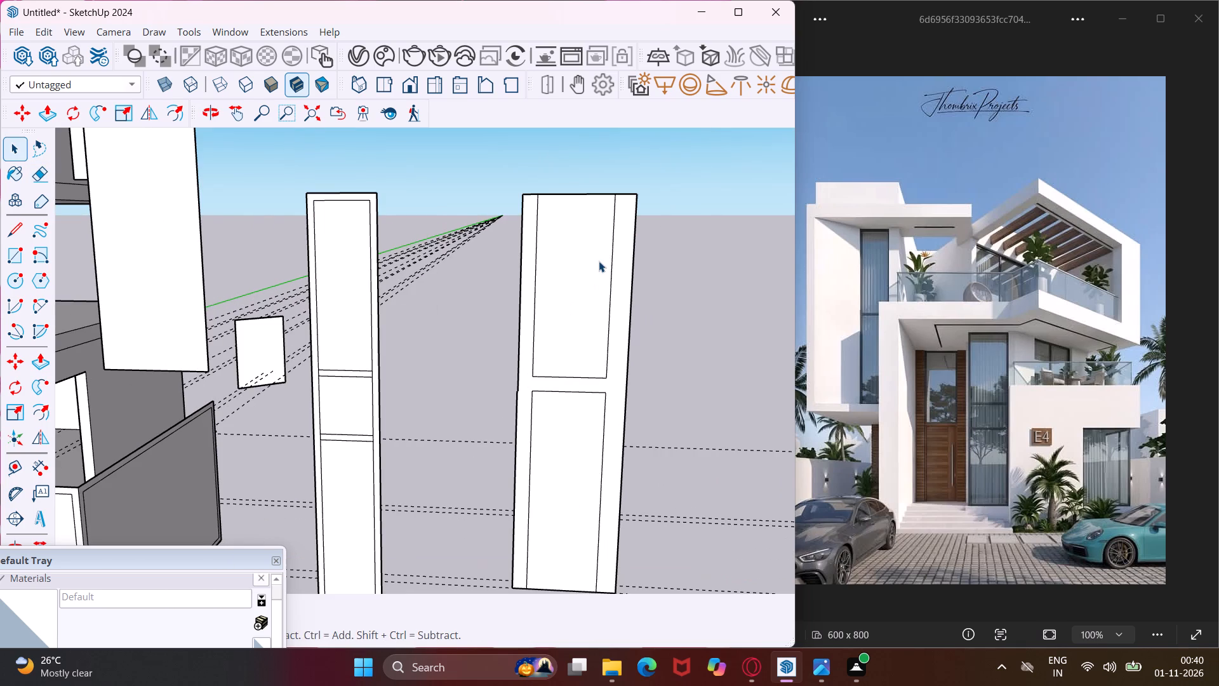
left_click(599, 261)
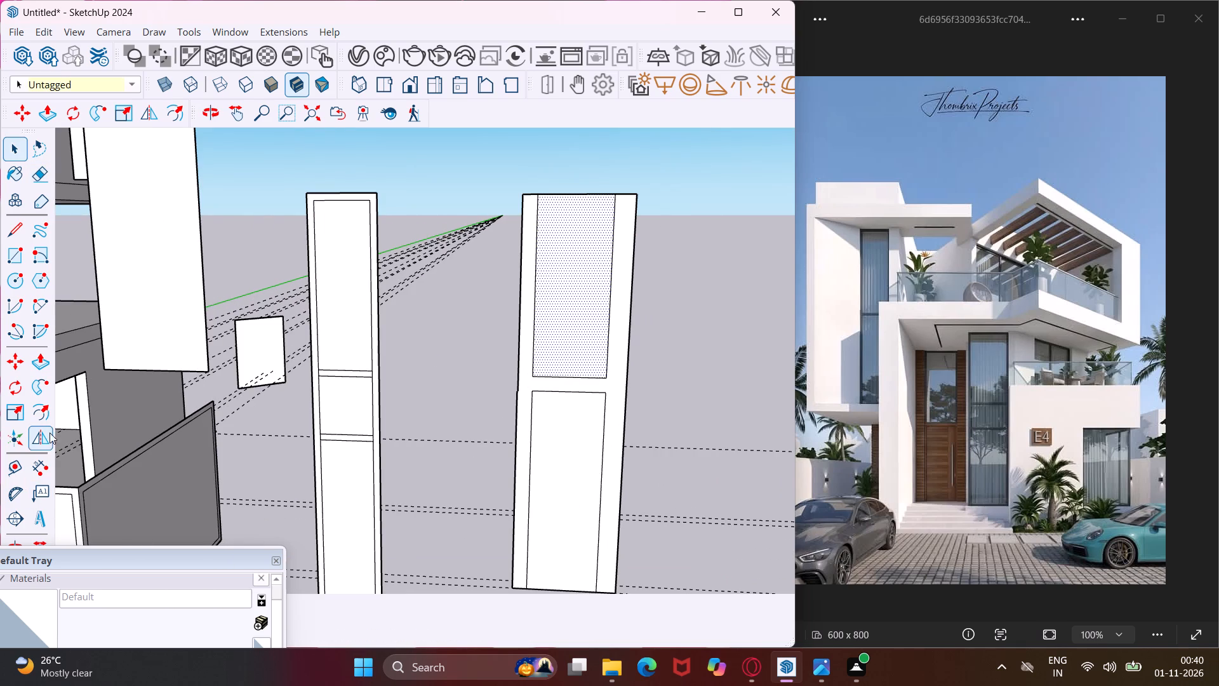
left_click(52, 418)
scroll(583, 329, "up", 3)
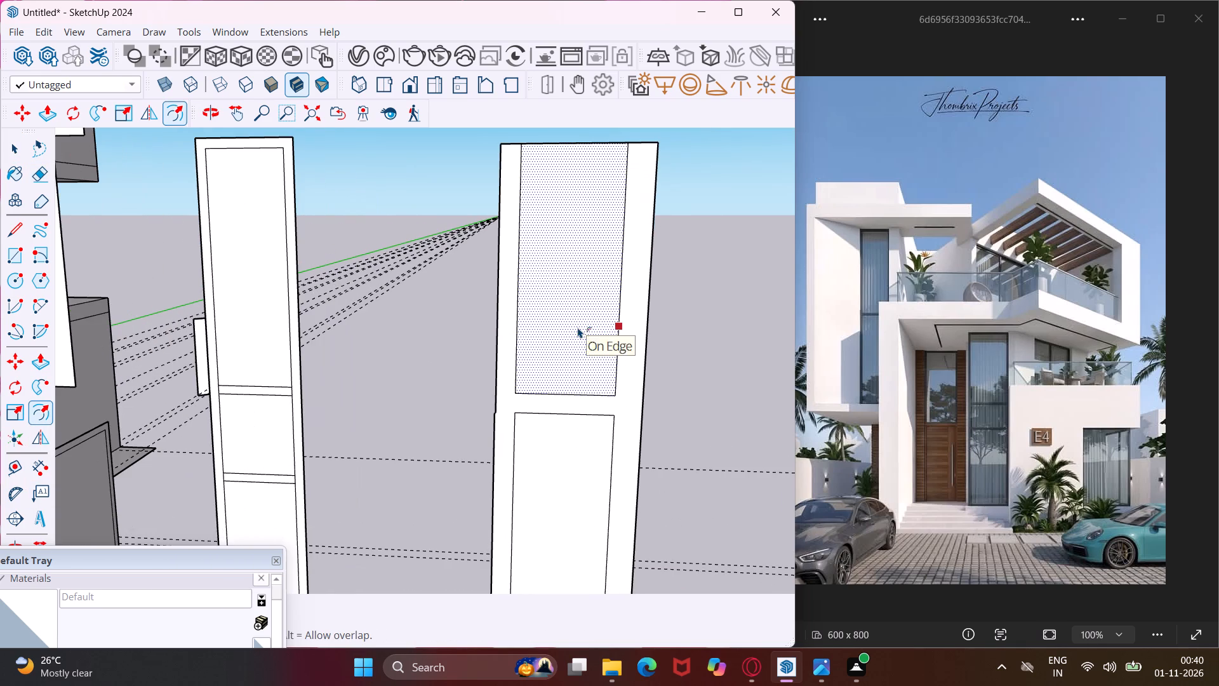
left_click(609, 316)
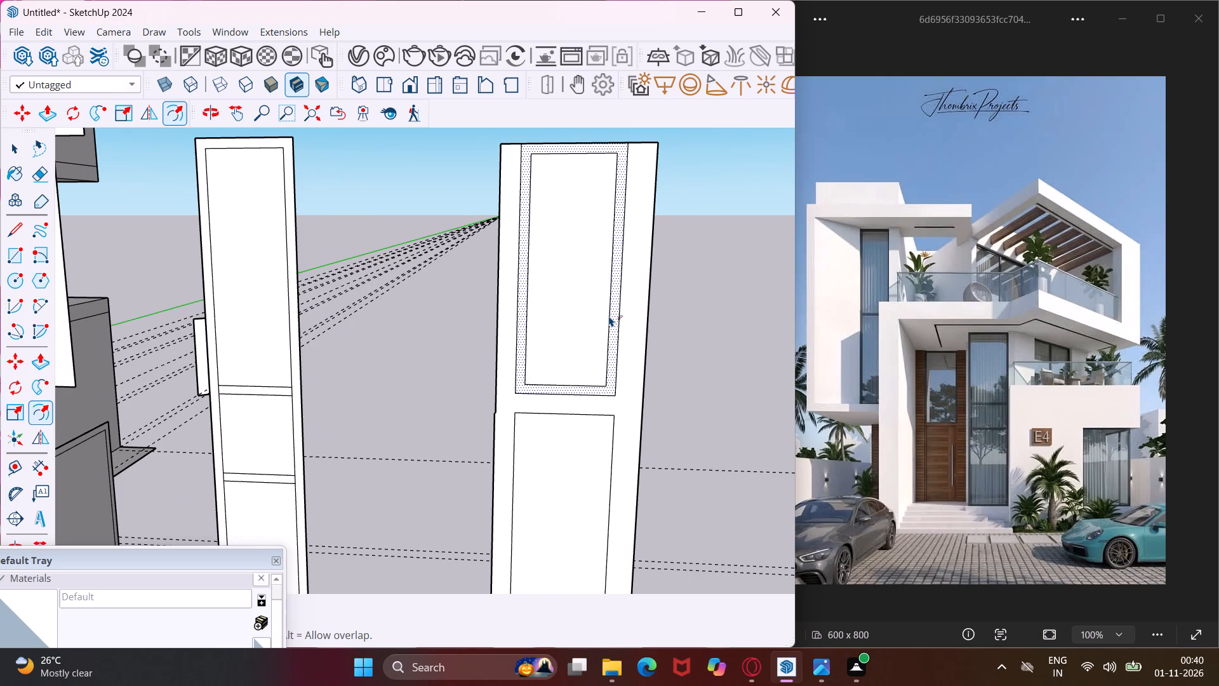
key("Escape")
key("space")
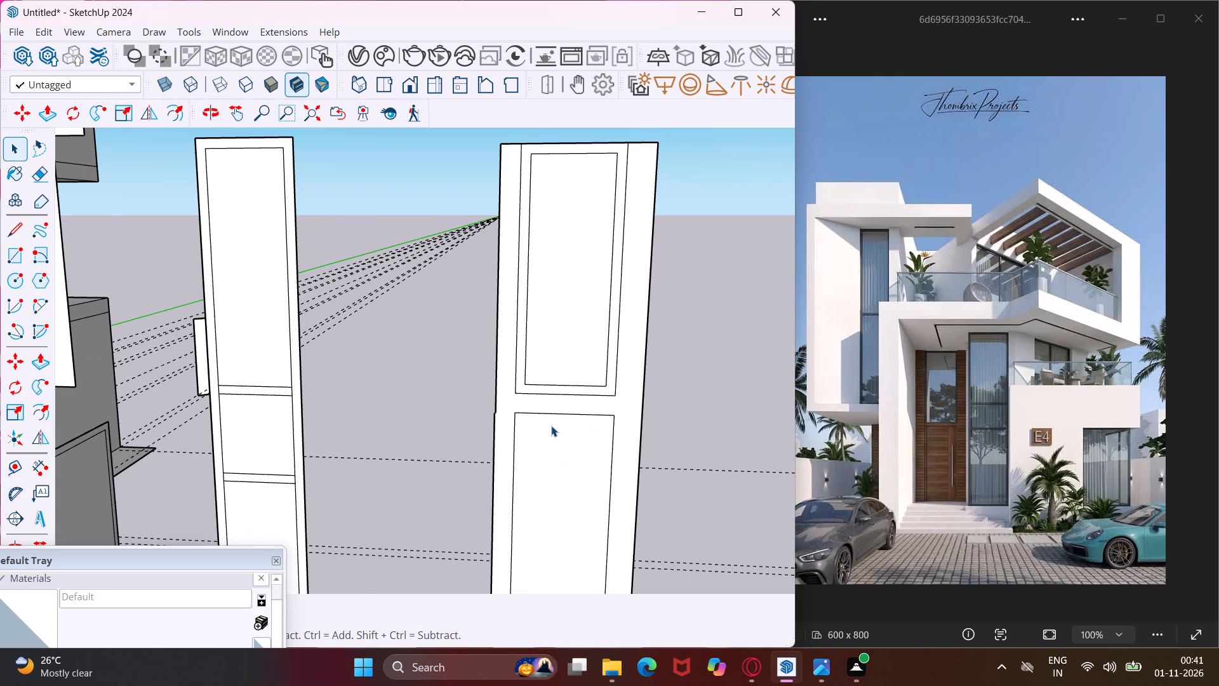
Draw a vertical line from the upper-floor opening's outer top corner up across the fascia to the roof edge.
scroll(551, 426, "down", 6)
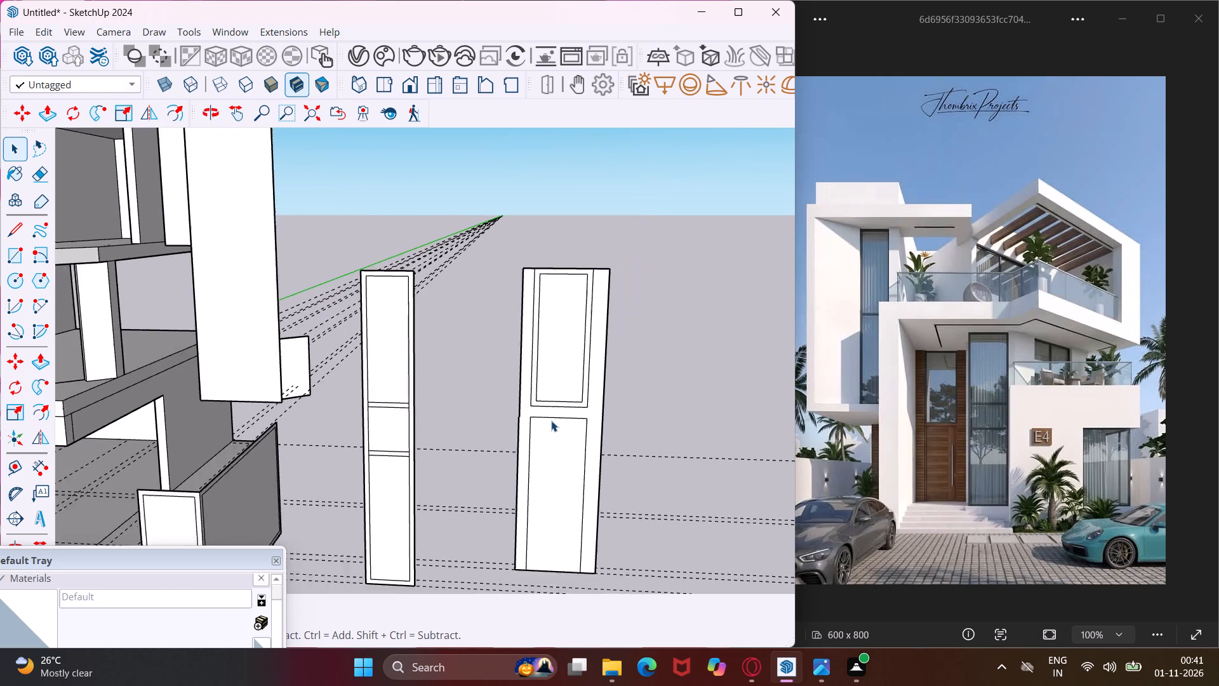
scroll(551, 420, "down", 1)
middle_click_drag(426, 363, 497, 382)
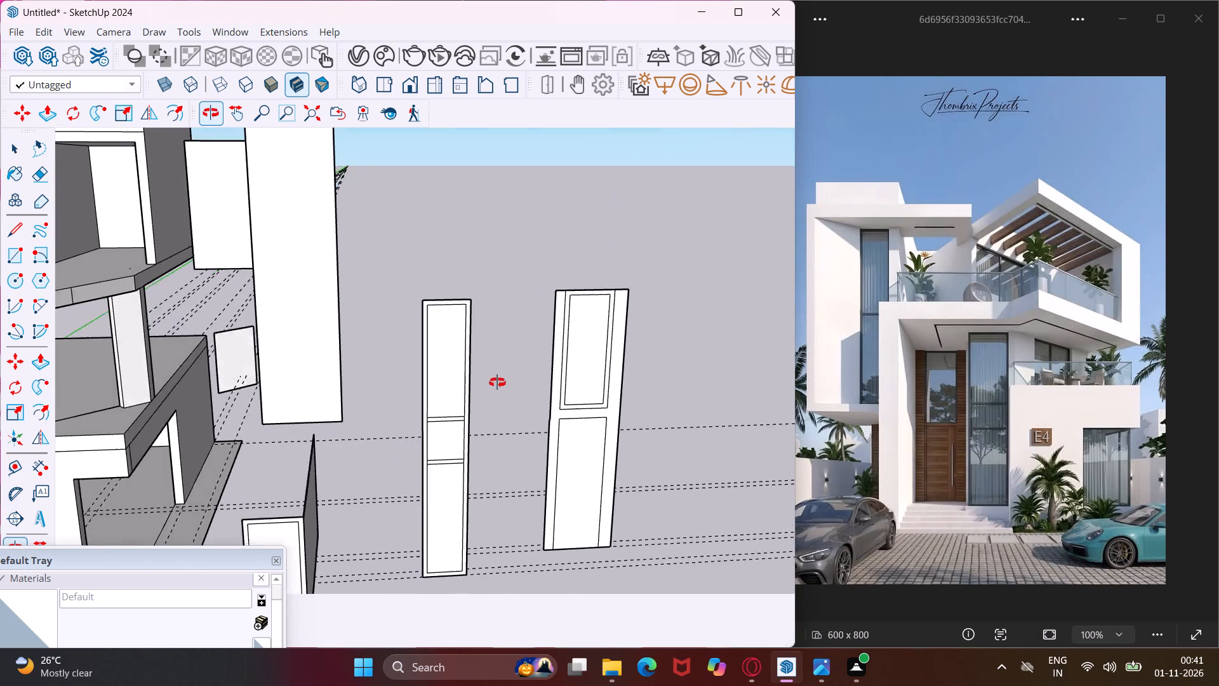
middle_click_drag(497, 382, 549, 373)
scroll(552, 356, "down", 1)
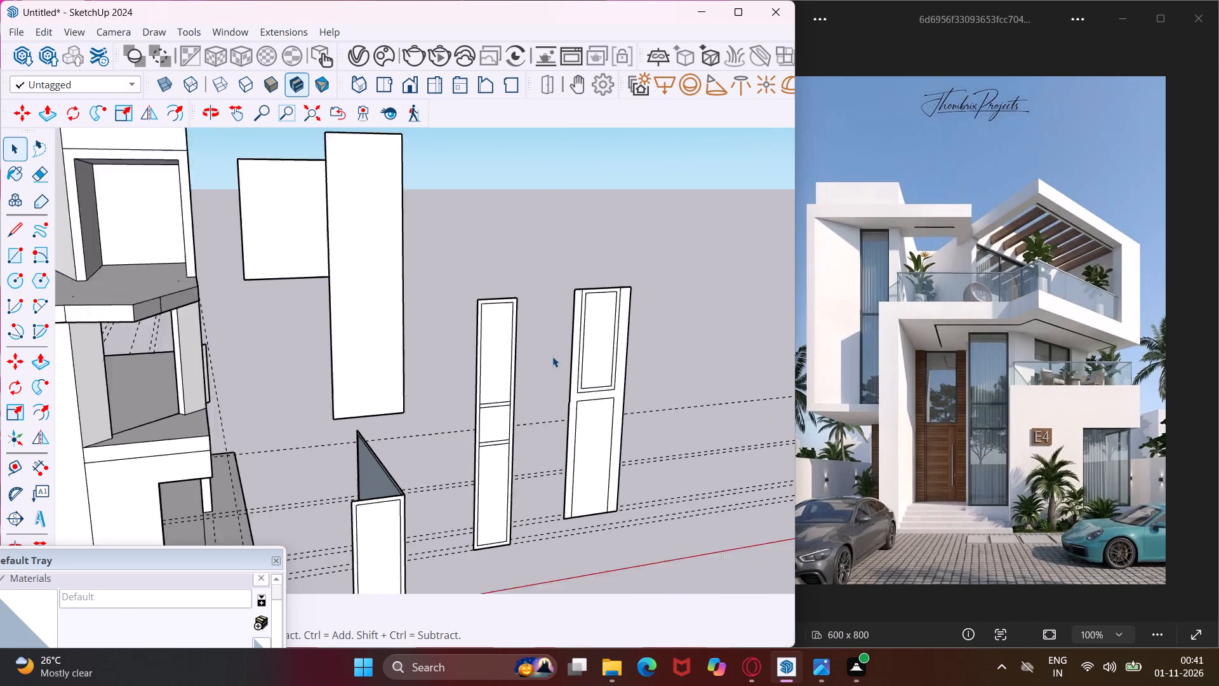
scroll(552, 356, "down", 4)
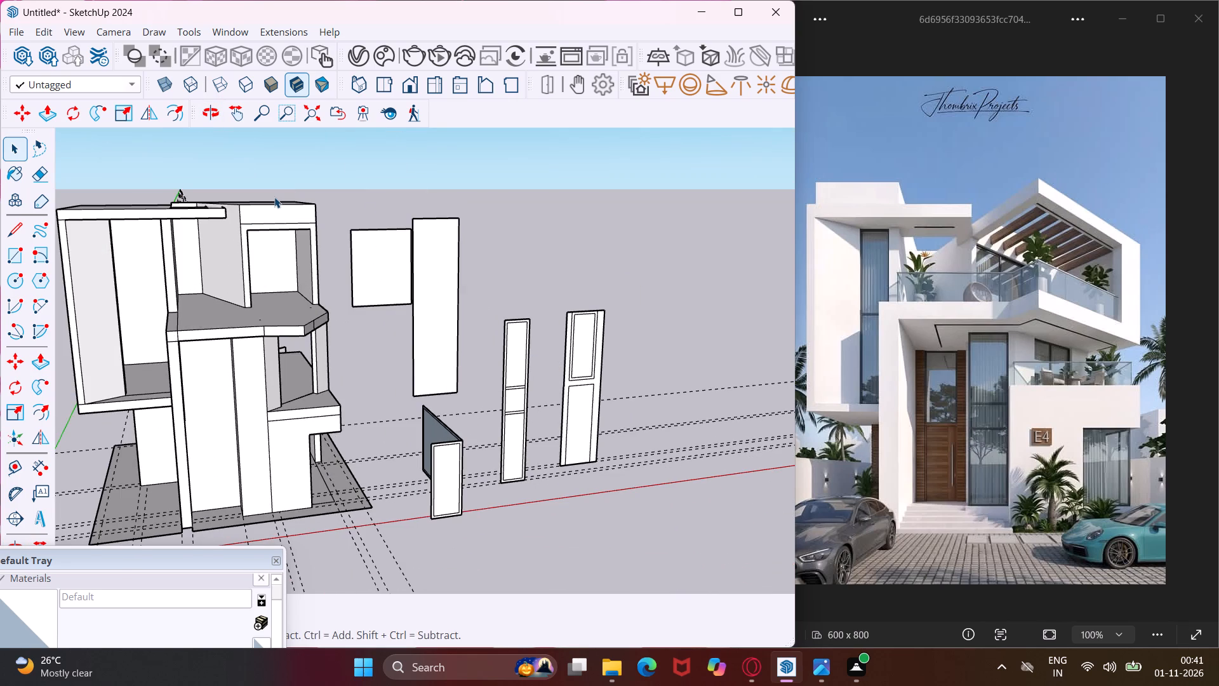
scroll(274, 197, "up", 5)
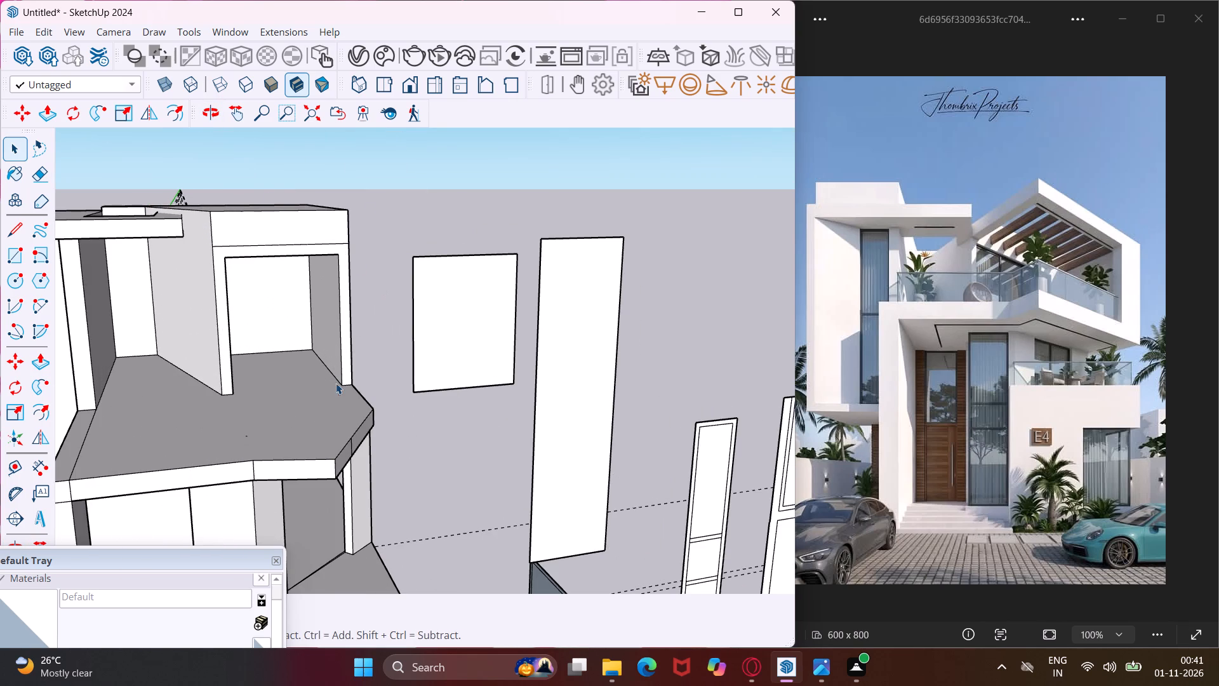
middle_click_drag(324, 373, 331, 431)
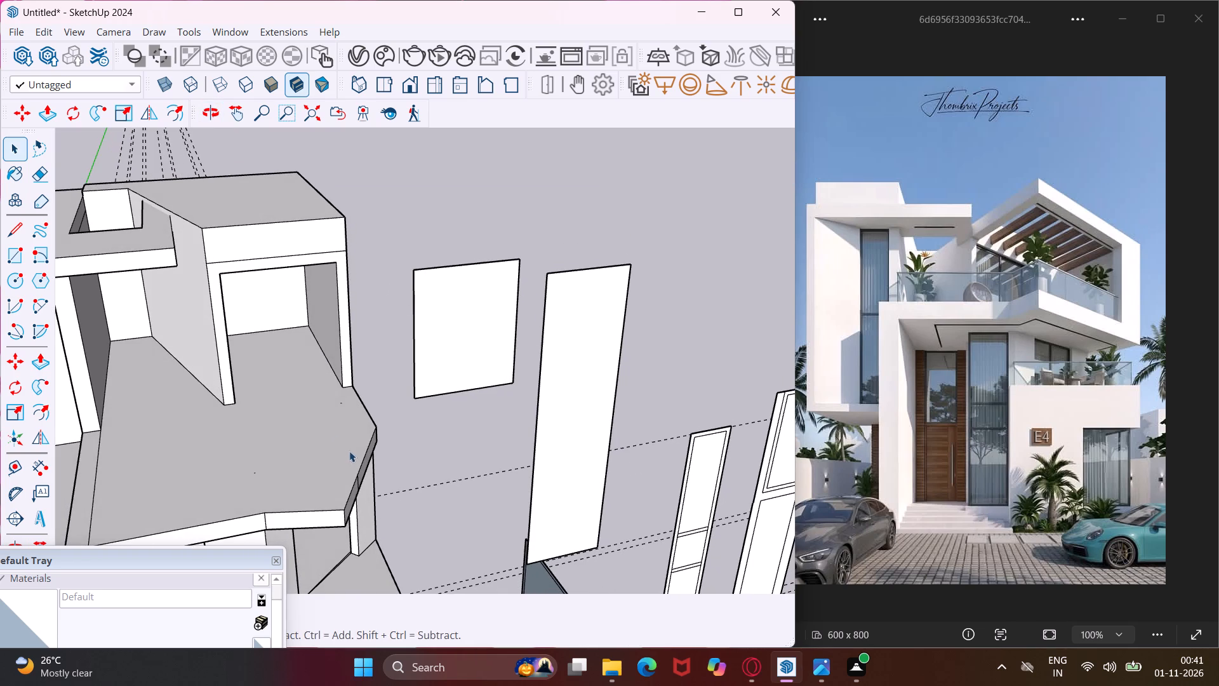
scroll(354, 420, "up", 3)
left_click(345, 340)
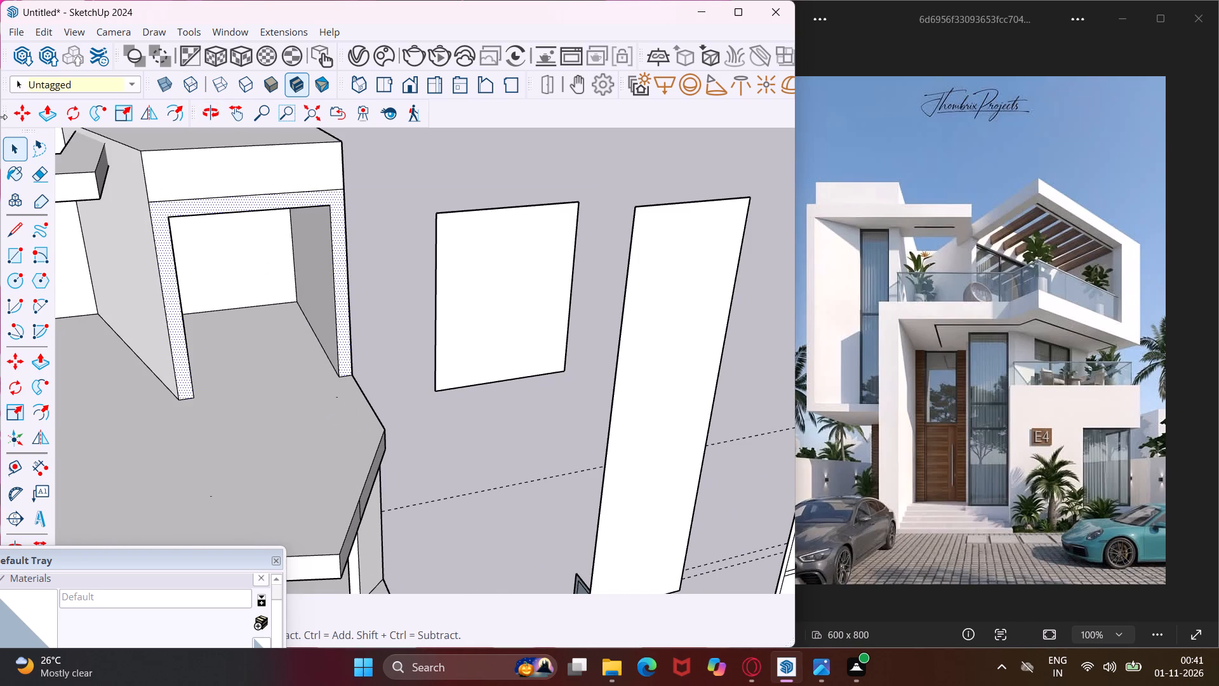
left_click(17, 227)
scroll(350, 205, "up", 2)
left_click(326, 205)
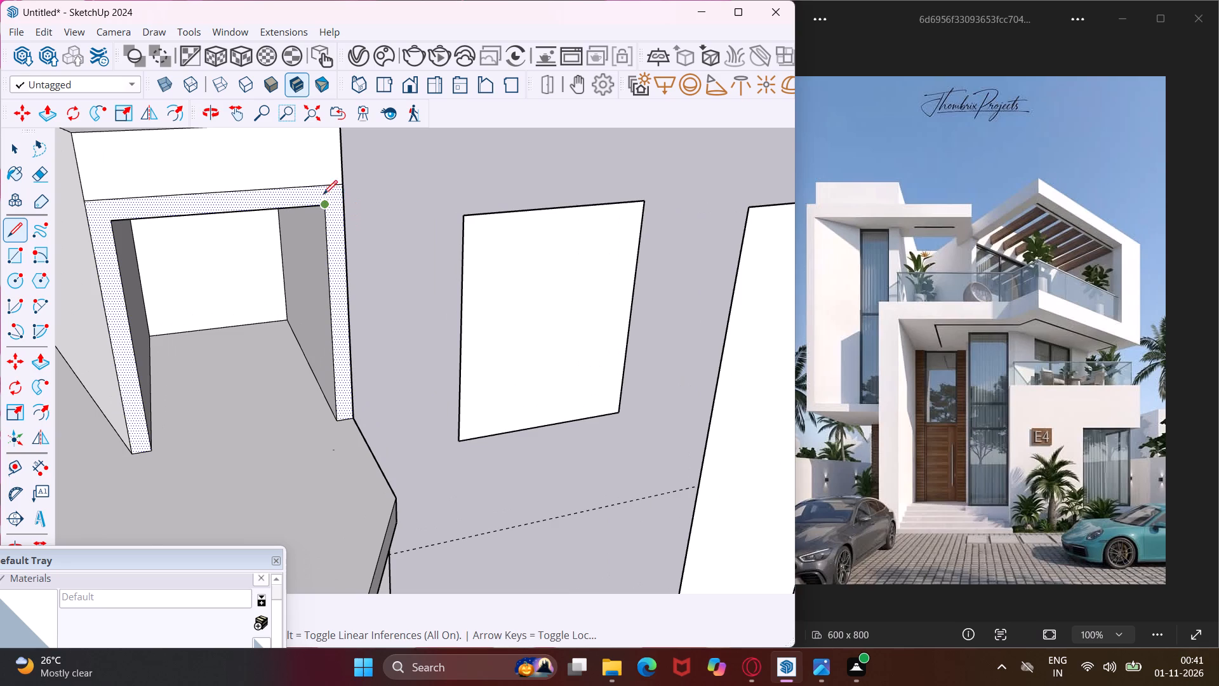
scroll(323, 186, "down", 4)
left_click(321, 146)
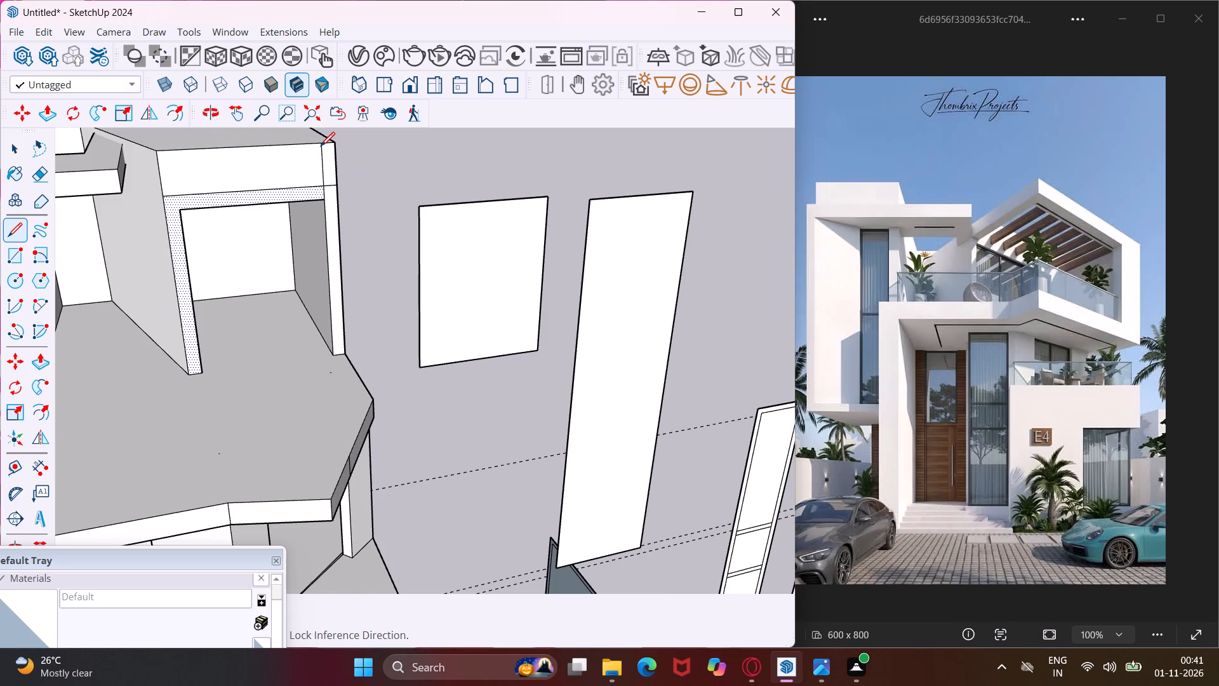
key("Escape")
key("space")
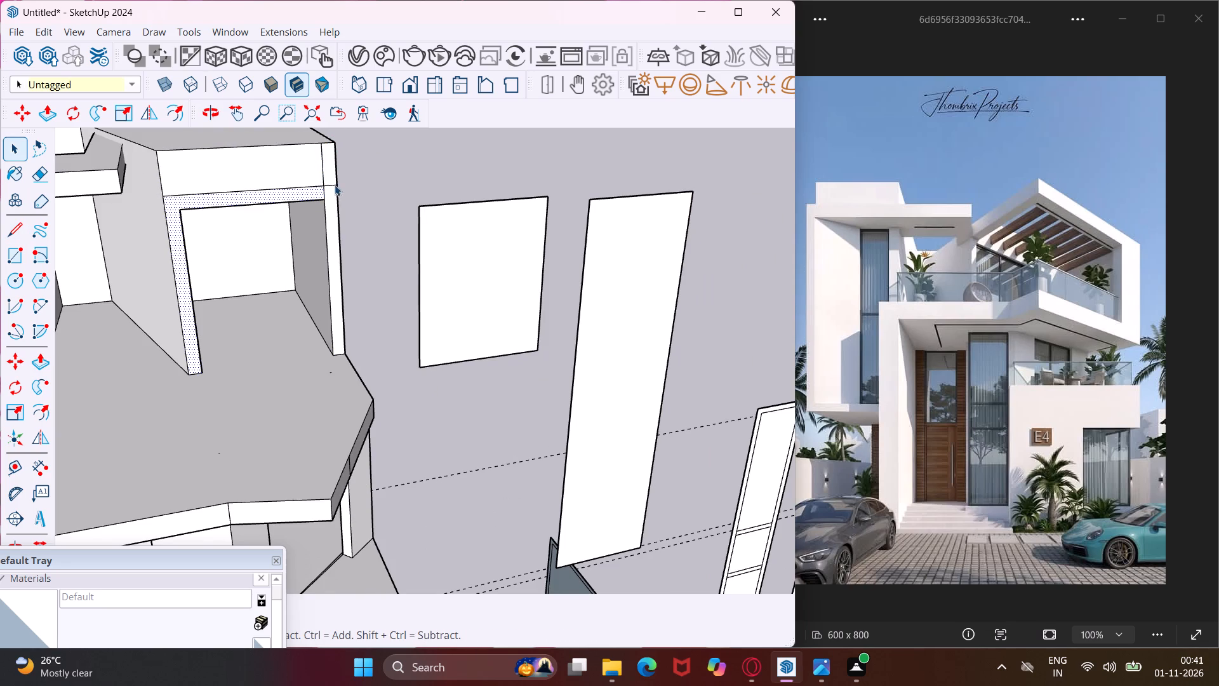
Extrude the upper-floor outer wall's front end and the fascia strip above it outward by about 5' 9 11/16".
left_click(330, 224)
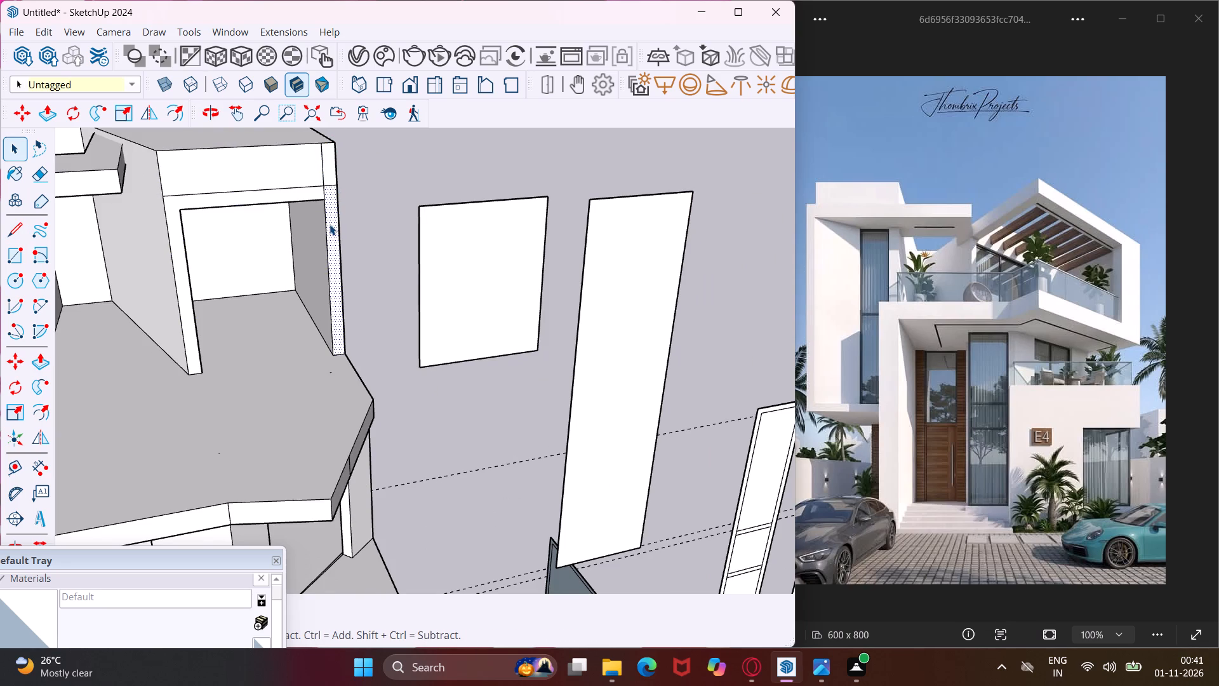
key("p")
left_click(330, 224)
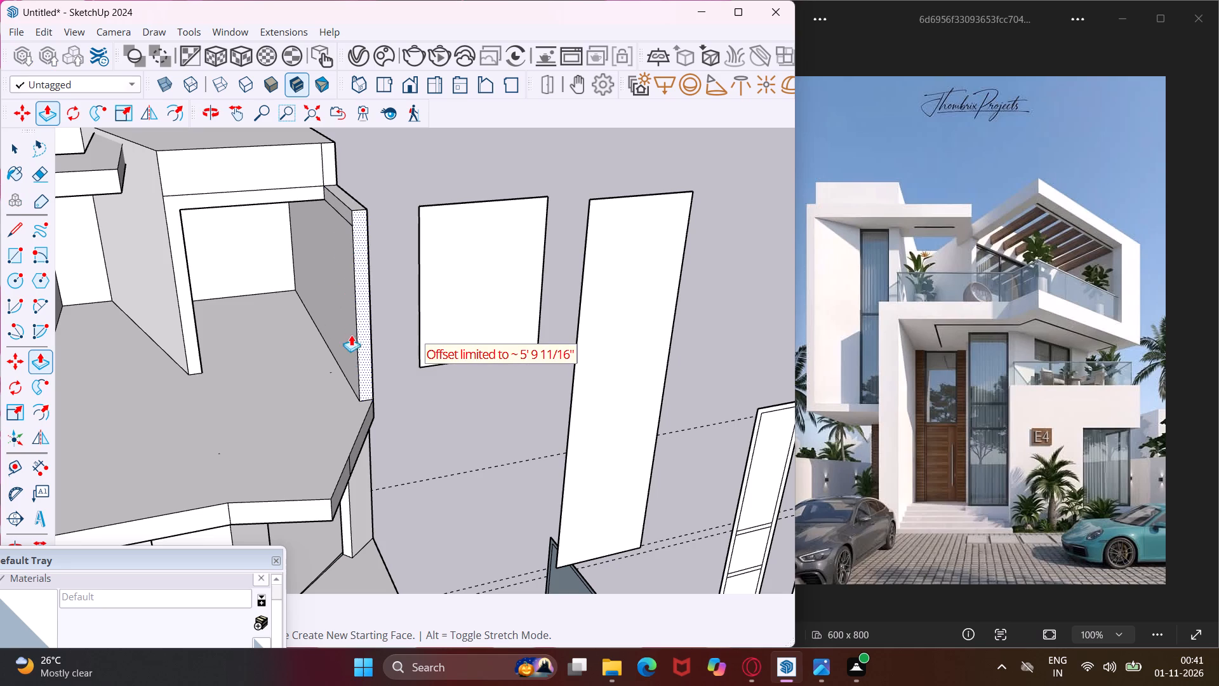
left_click(371, 407)
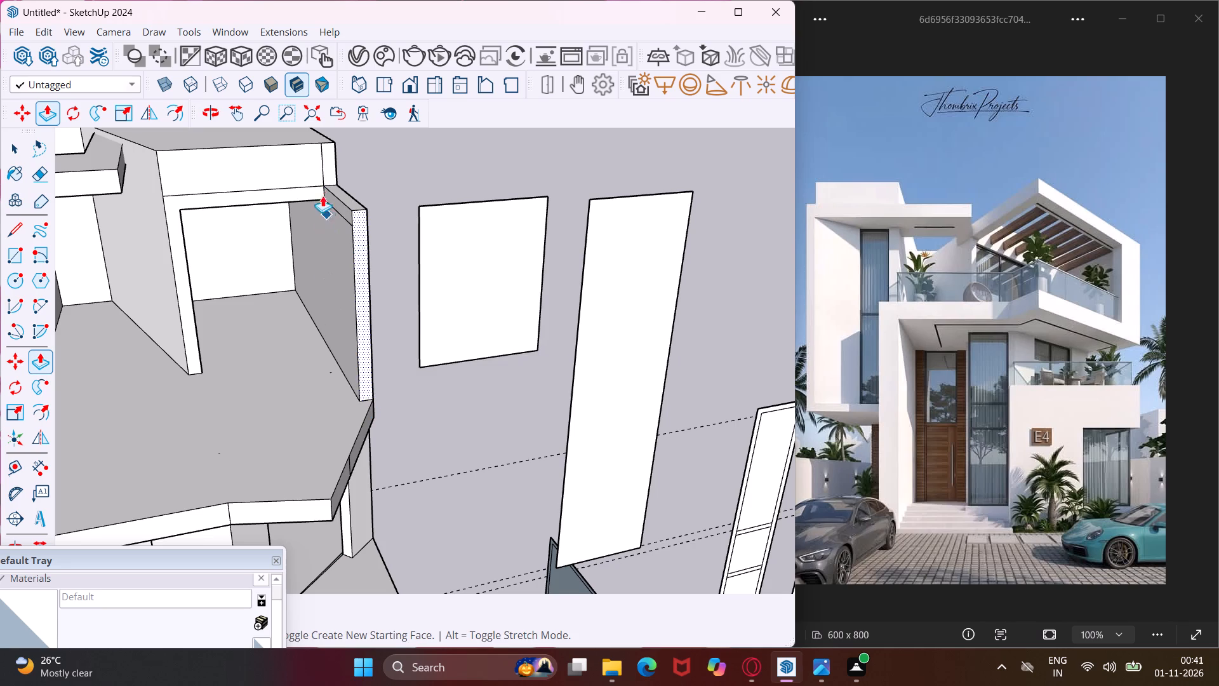
scroll(324, 163, "up", 3)
key("Escape")
left_click(328, 169)
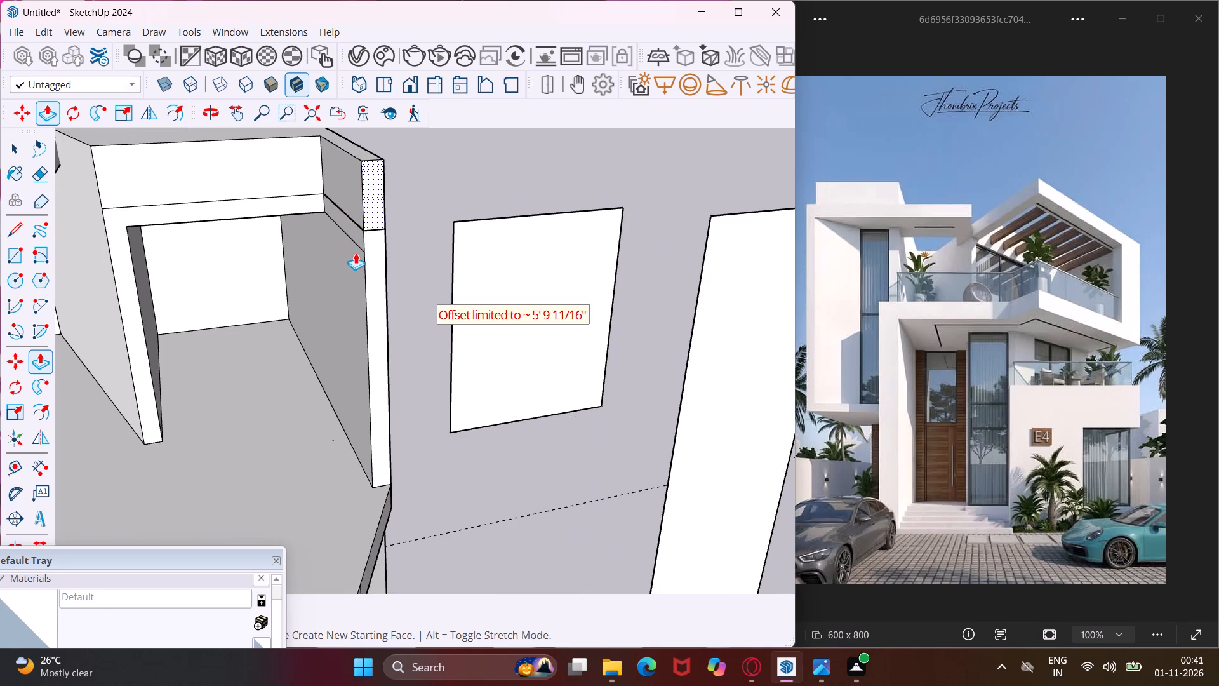
left_click(365, 259)
scroll(361, 222, "down", 5)
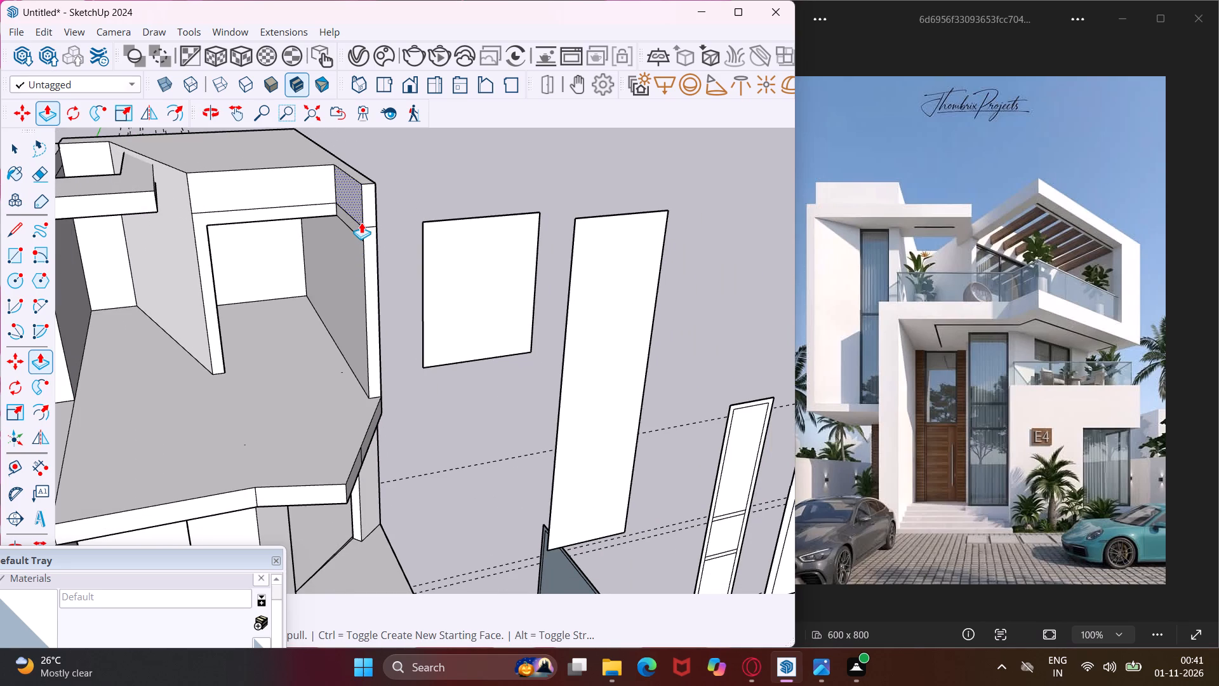
key("Escape")
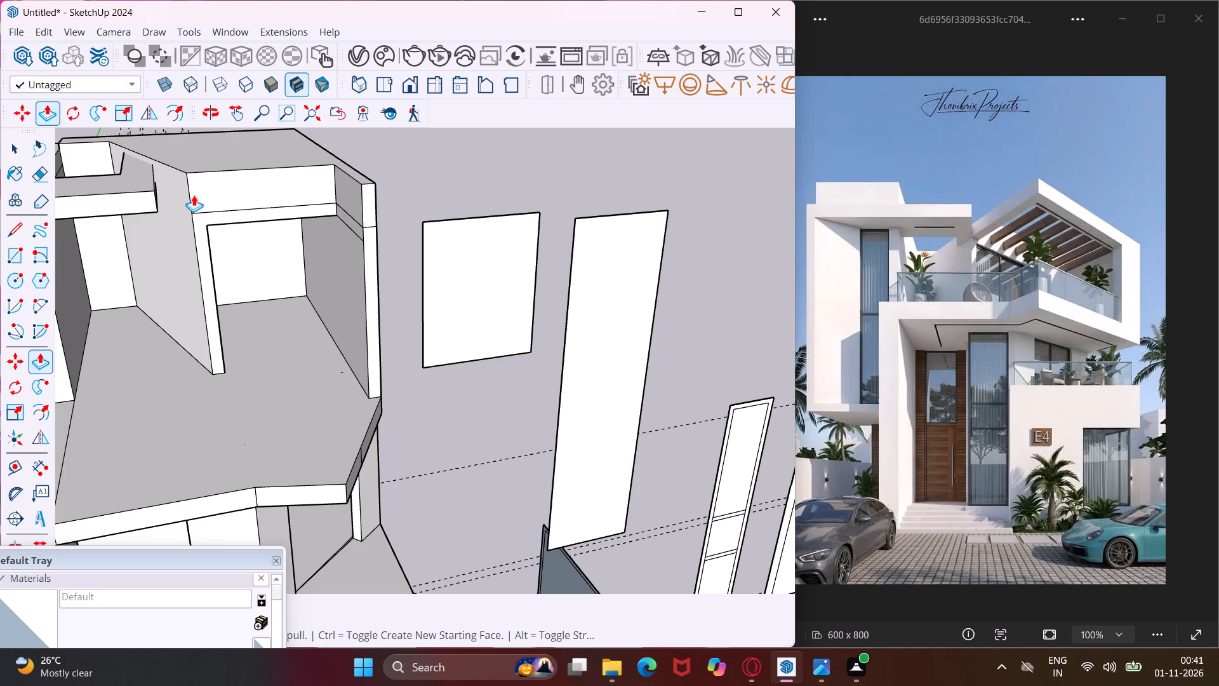
Extrude the fascia's front face above the upper-floor opening outward by about 5' 9 11/16", flush with the extended outer wall.
key("space")
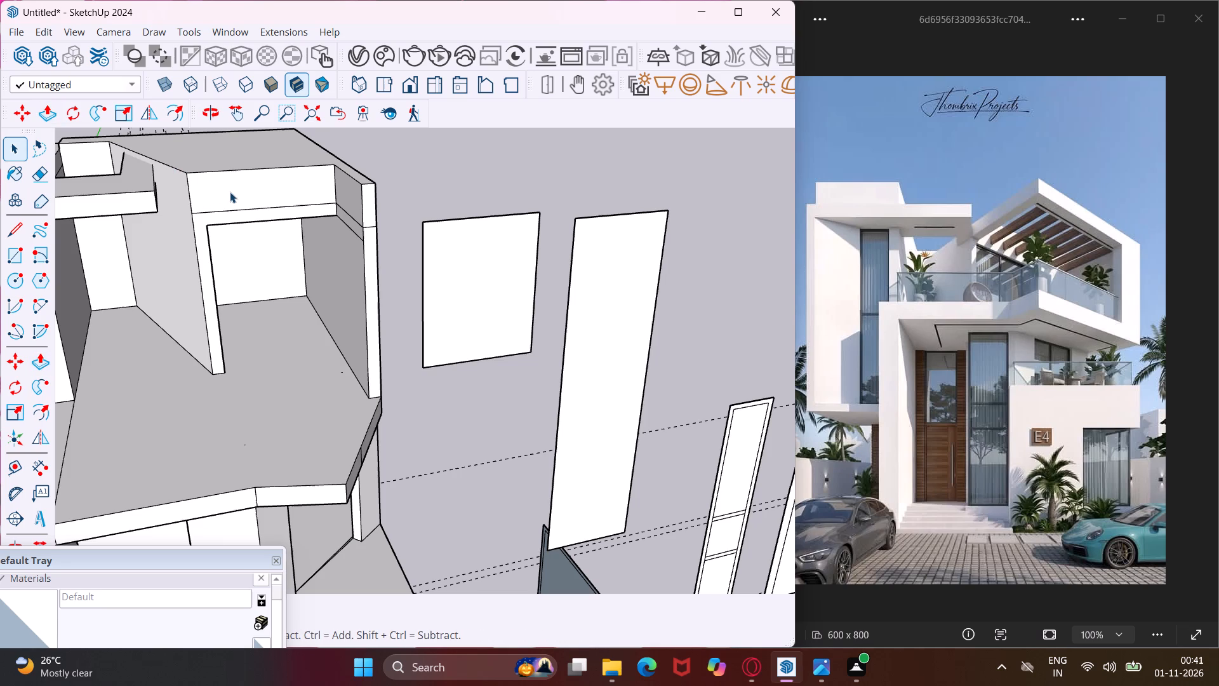
left_click(230, 192)
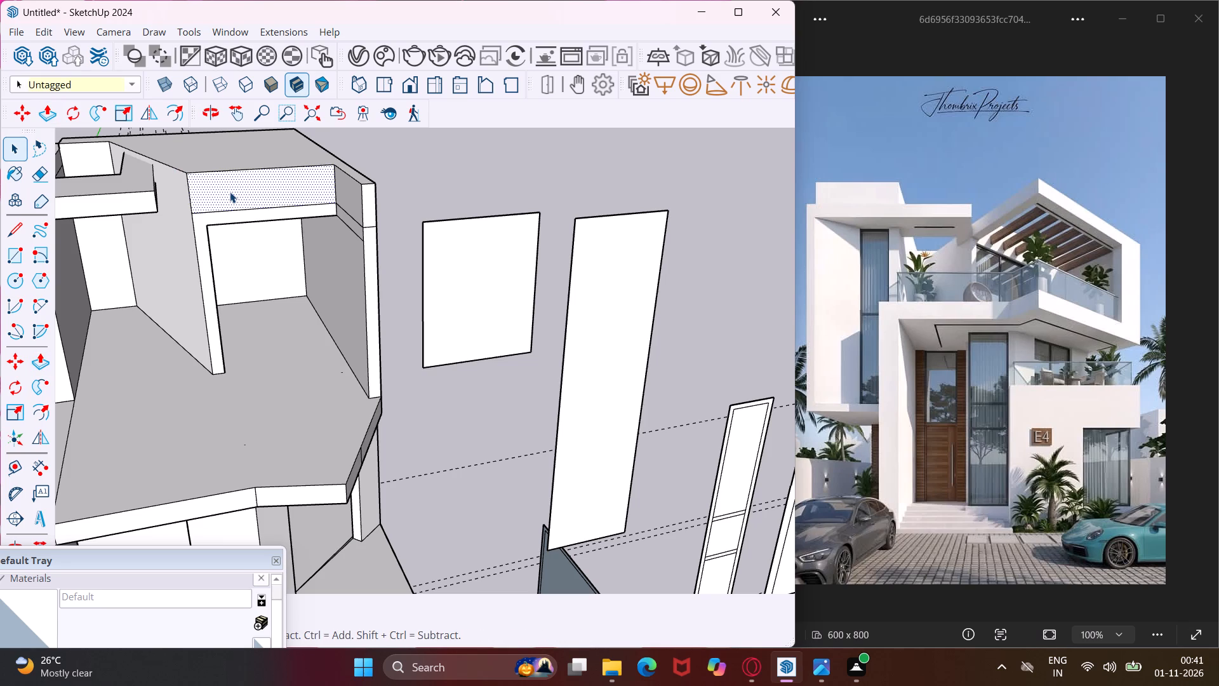
key("p")
left_click(230, 192)
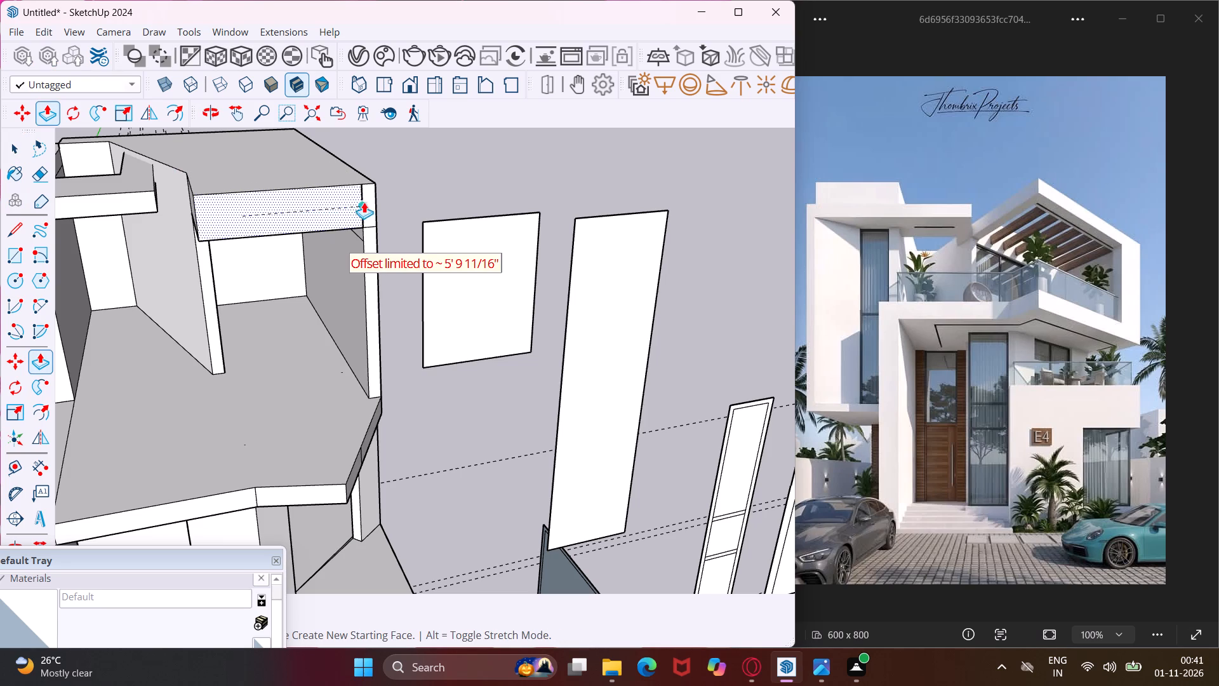
left_click(368, 202)
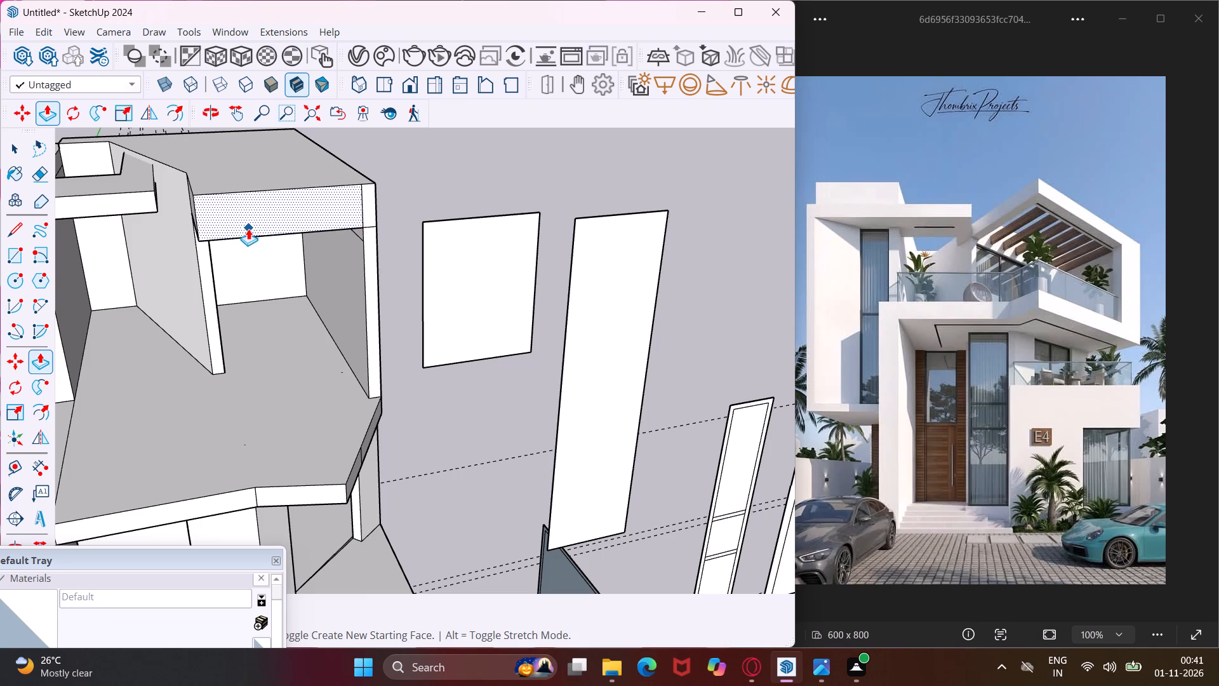
Extrude the fascia's front face further forward so the roof overhangs beyond the outer wall's front end.
scroll(240, 210, "up", 3)
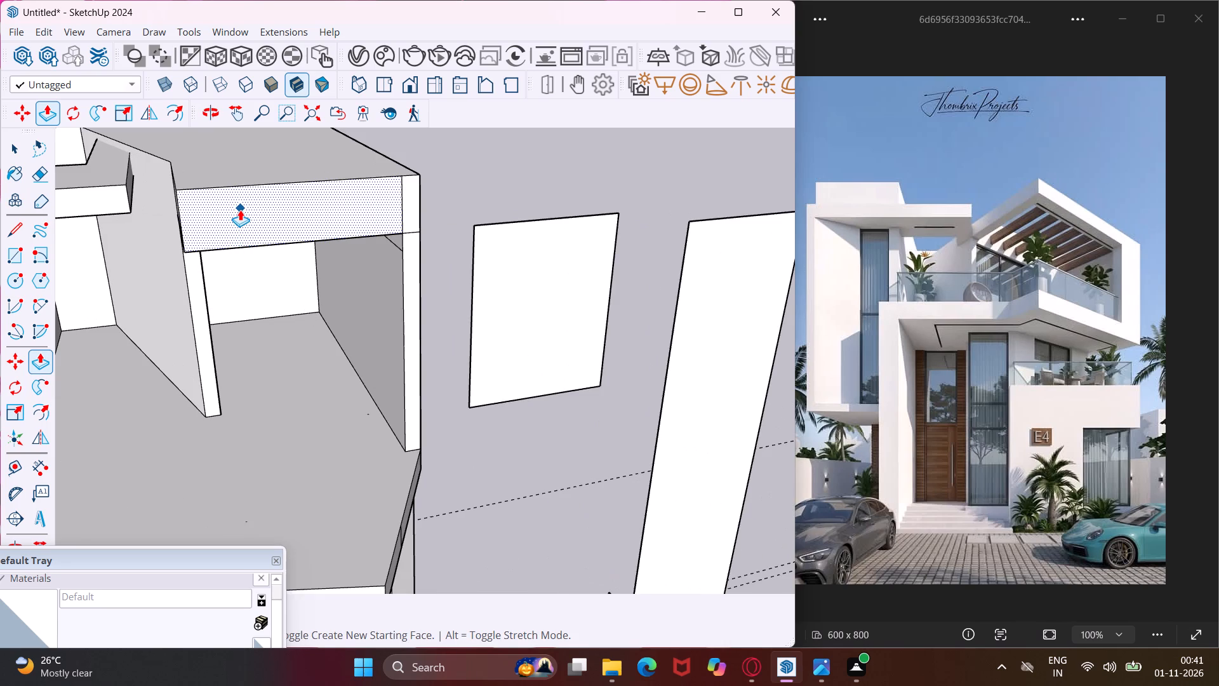
key("Escape")
left_click(342, 213)
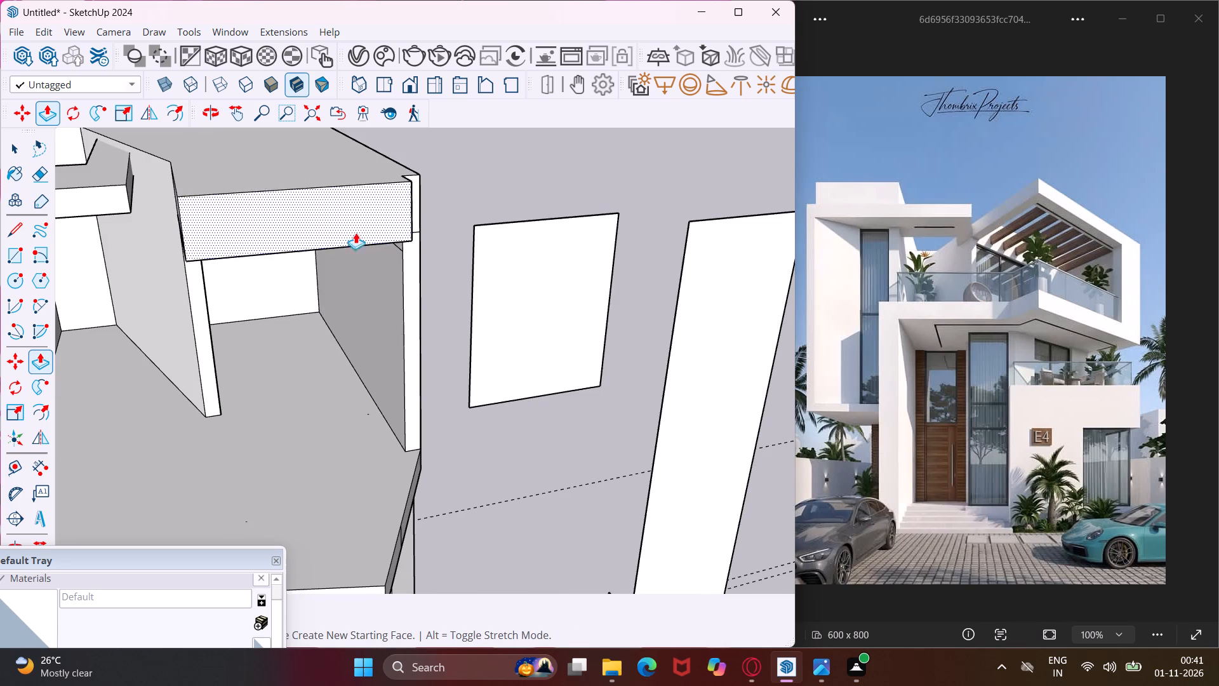
left_click(361, 250)
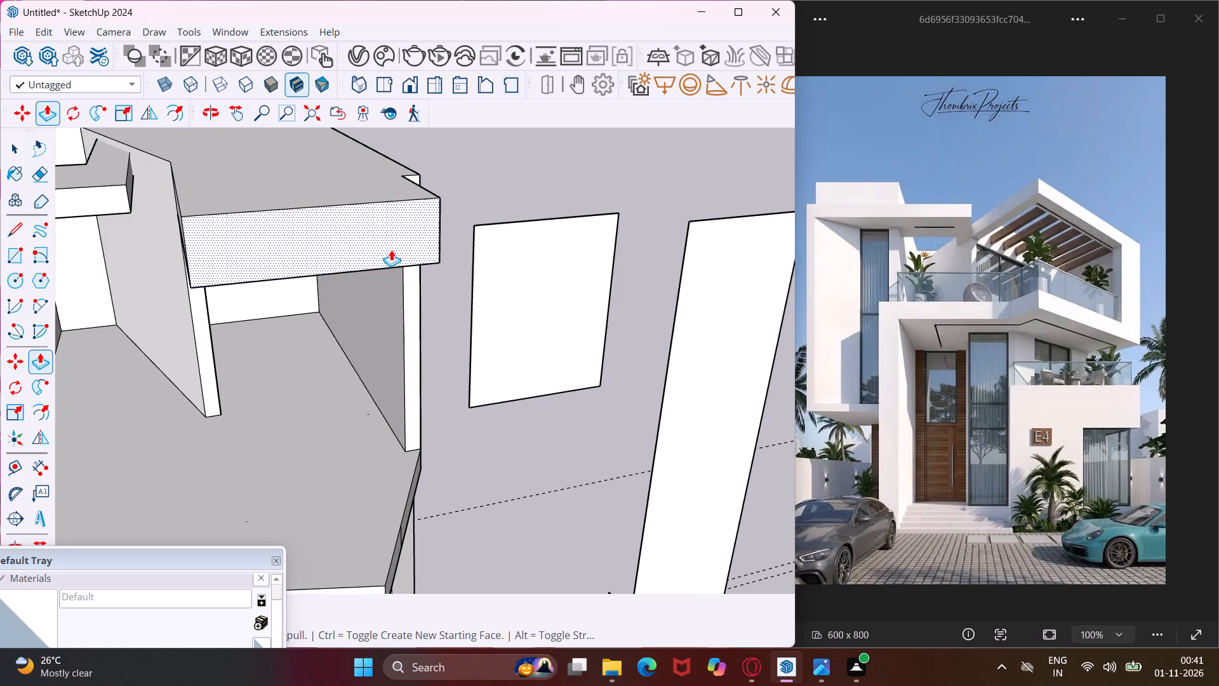
Extrude the overhanging fascia's side end outward until it is flush with the outer wall's exterior face.
middle_click_drag(391, 250, 124, 246)
scroll(338, 189, "up", 3)
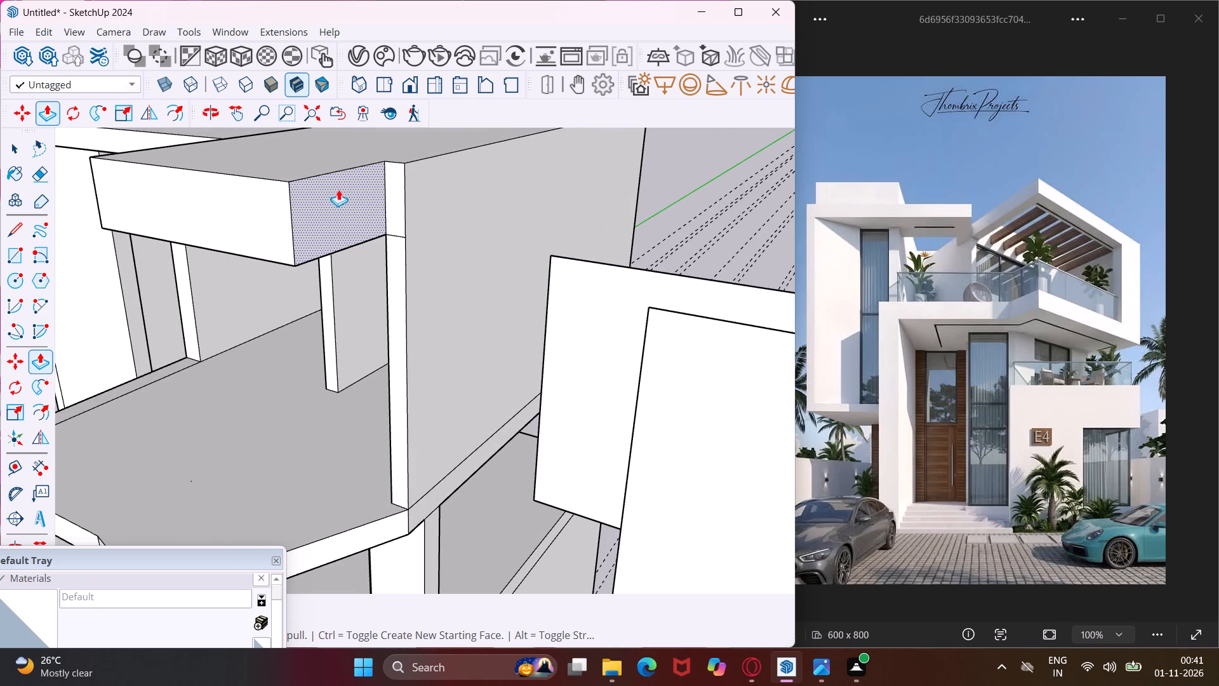
left_click(338, 189)
left_click(410, 163)
Draw a line across the roof overhang's underside from the outer wall's inner corner to the overhang's front edge.
middle_click_drag(379, 250, 397, 224)
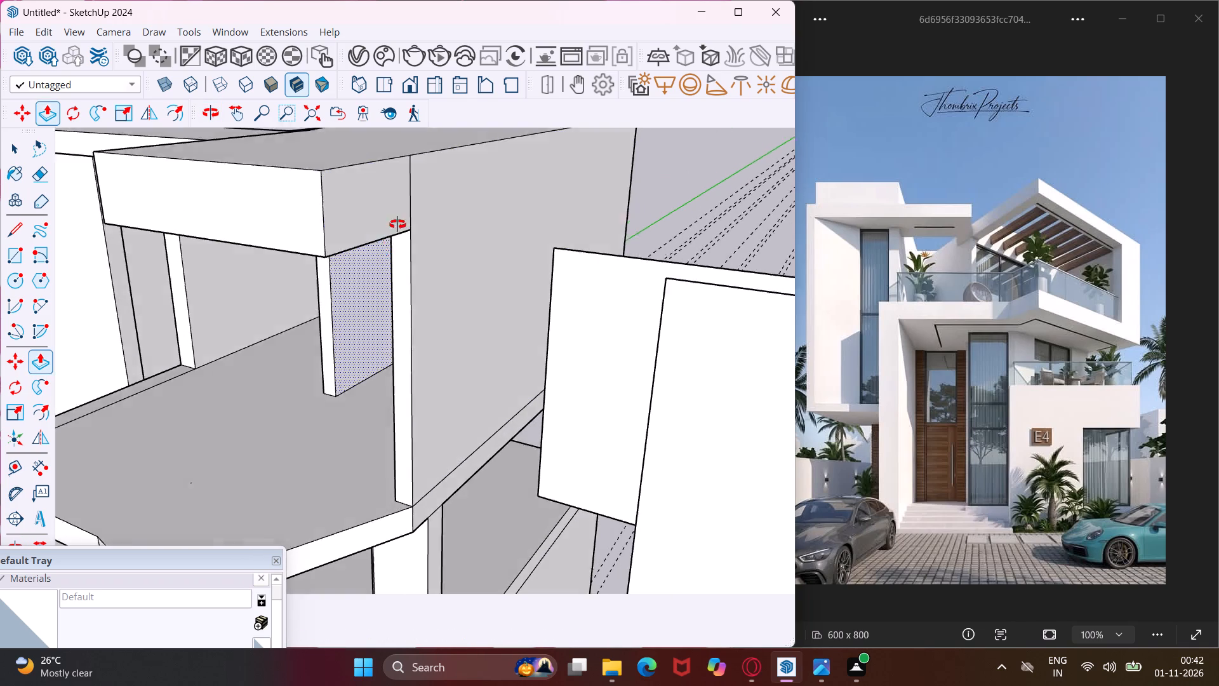
middle_click_drag(397, 224, 486, 128)
scroll(465, 154, "up", 1)
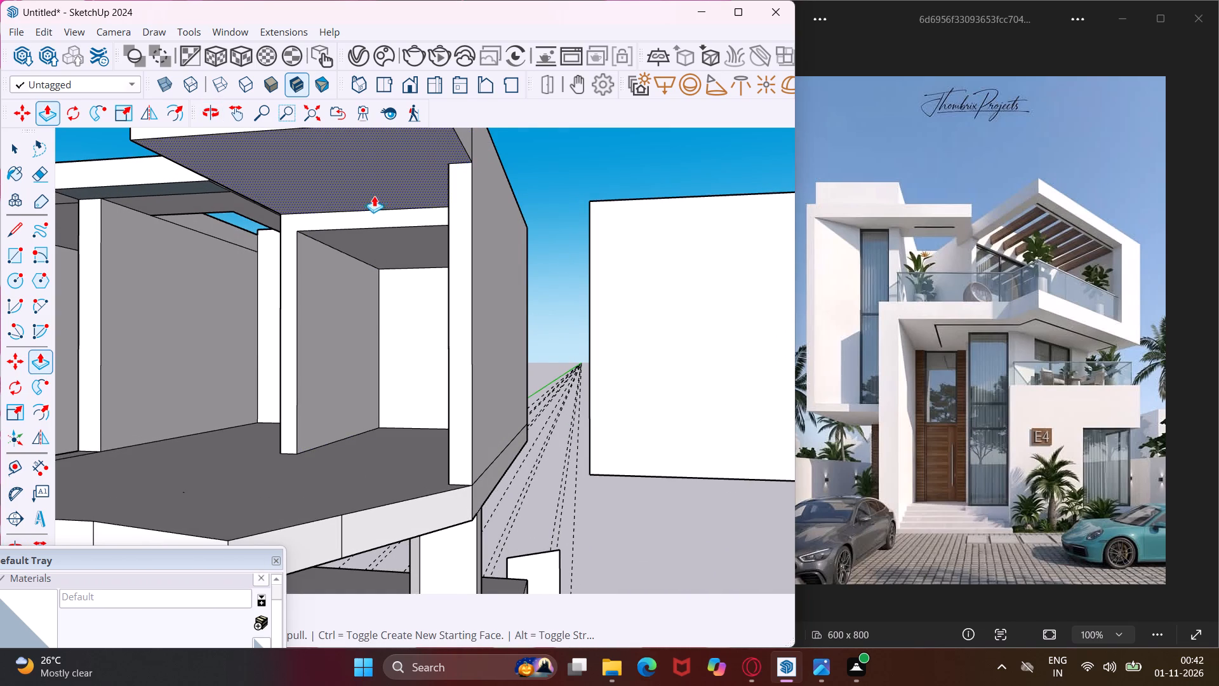
scroll(364, 203, "down", 5)
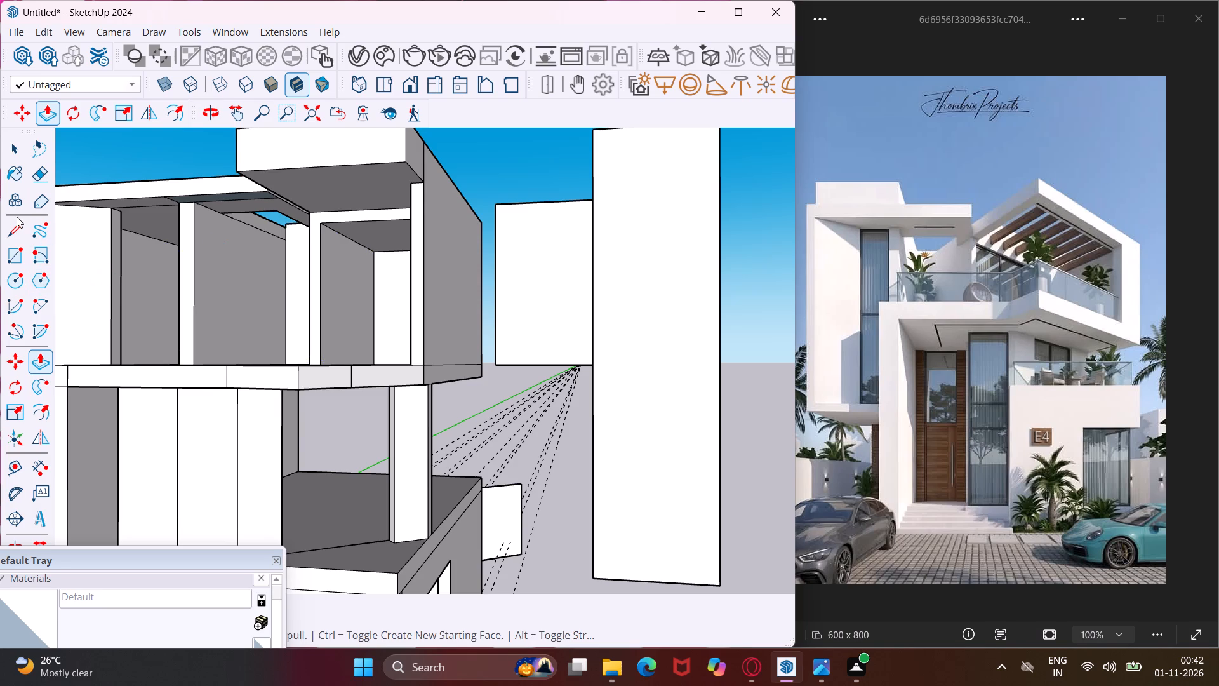
left_click(17, 217)
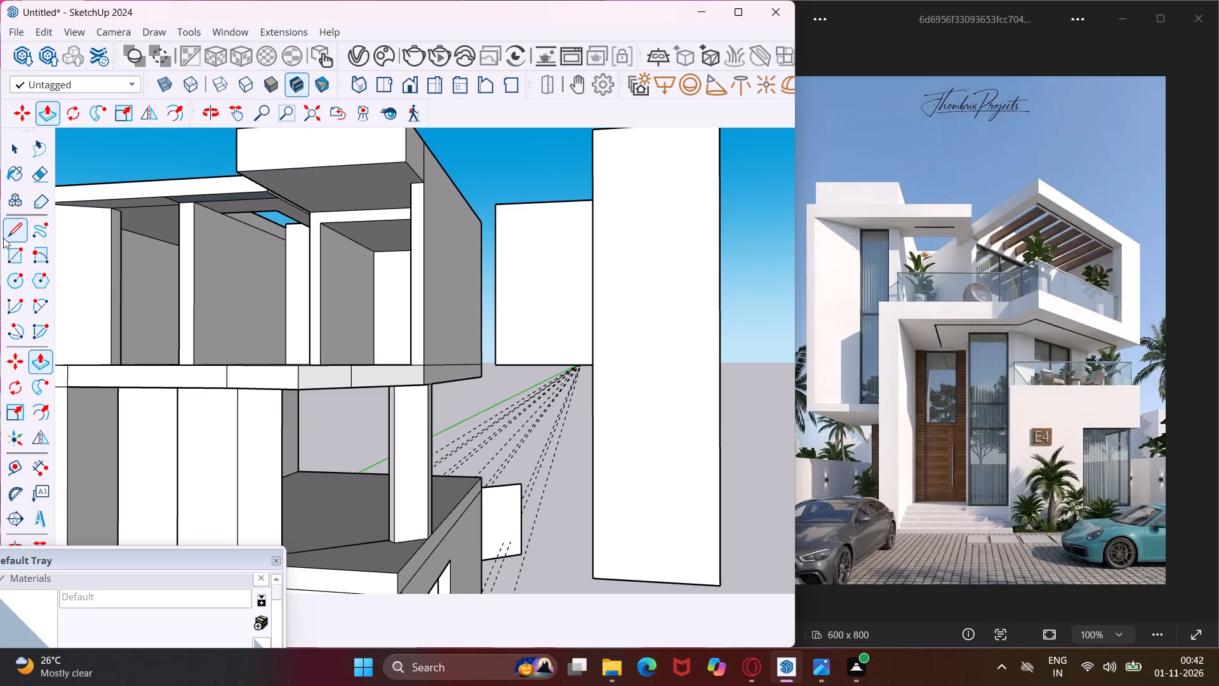
left_click(3, 238)
scroll(405, 177, "up", 6)
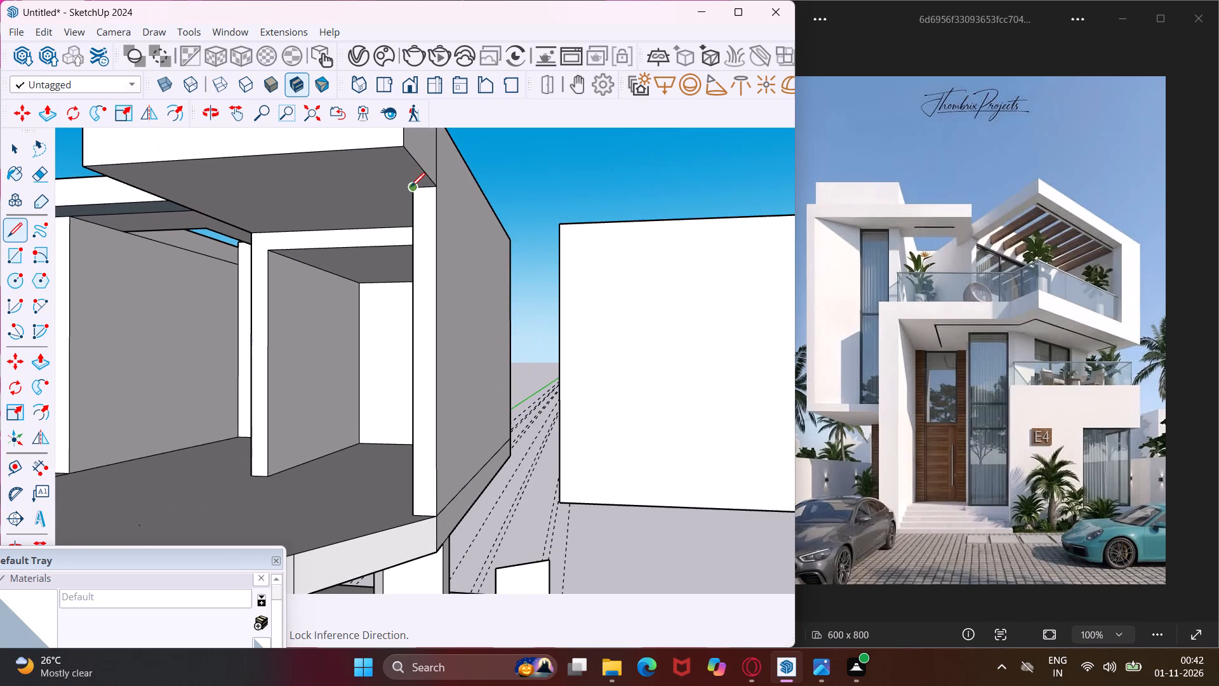
left_click(411, 187)
left_click(376, 149)
key("Escape")
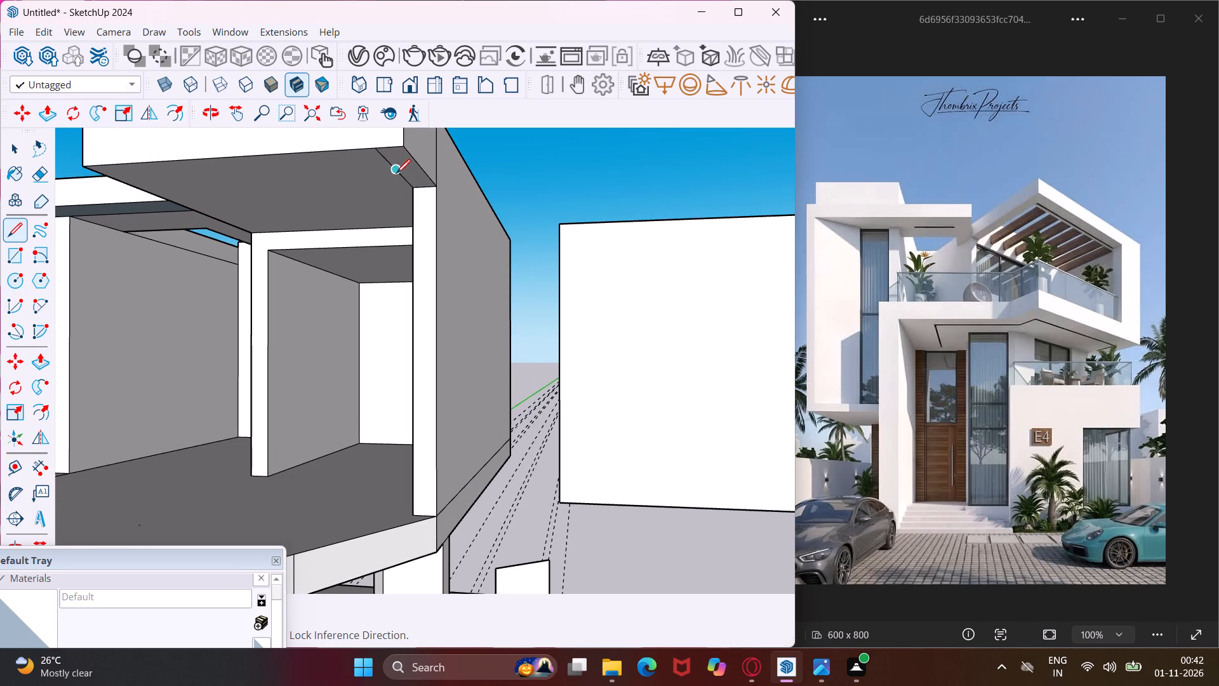
Extrude the narrow strip on the overhang's underside down to the terrace floor level, extending the outer wall forward.
key("space")
left_click(403, 166)
key("p")
left_click(403, 165)
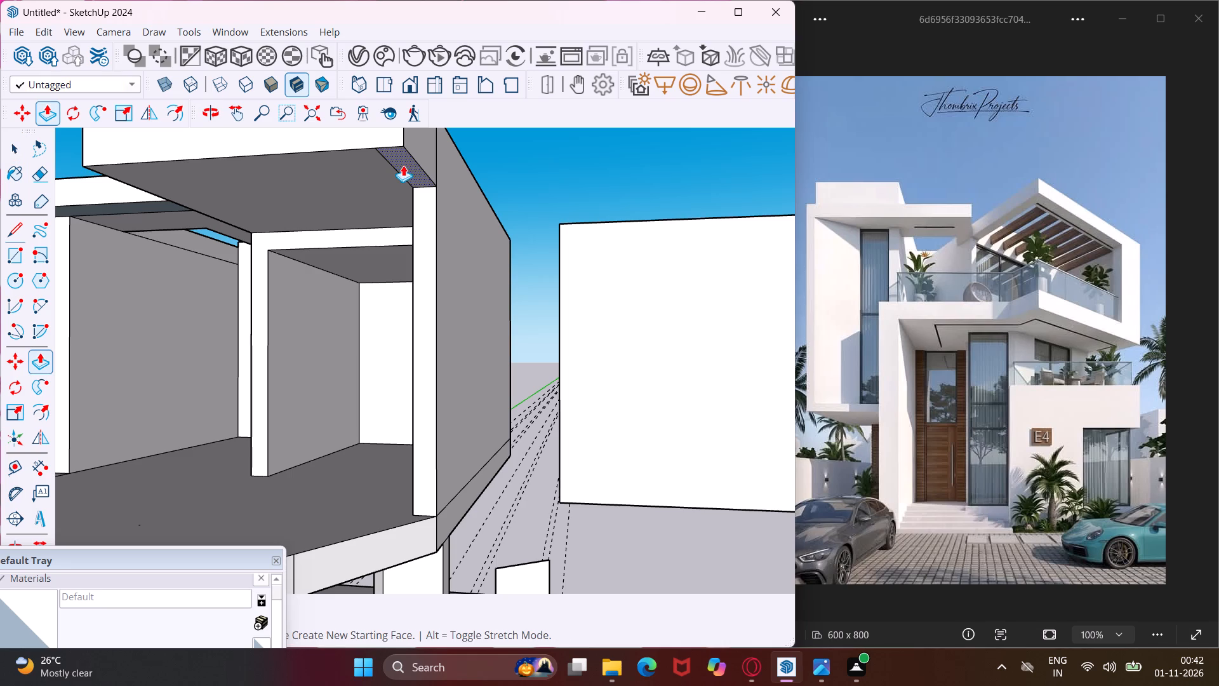
scroll(402, 215, "down", 8)
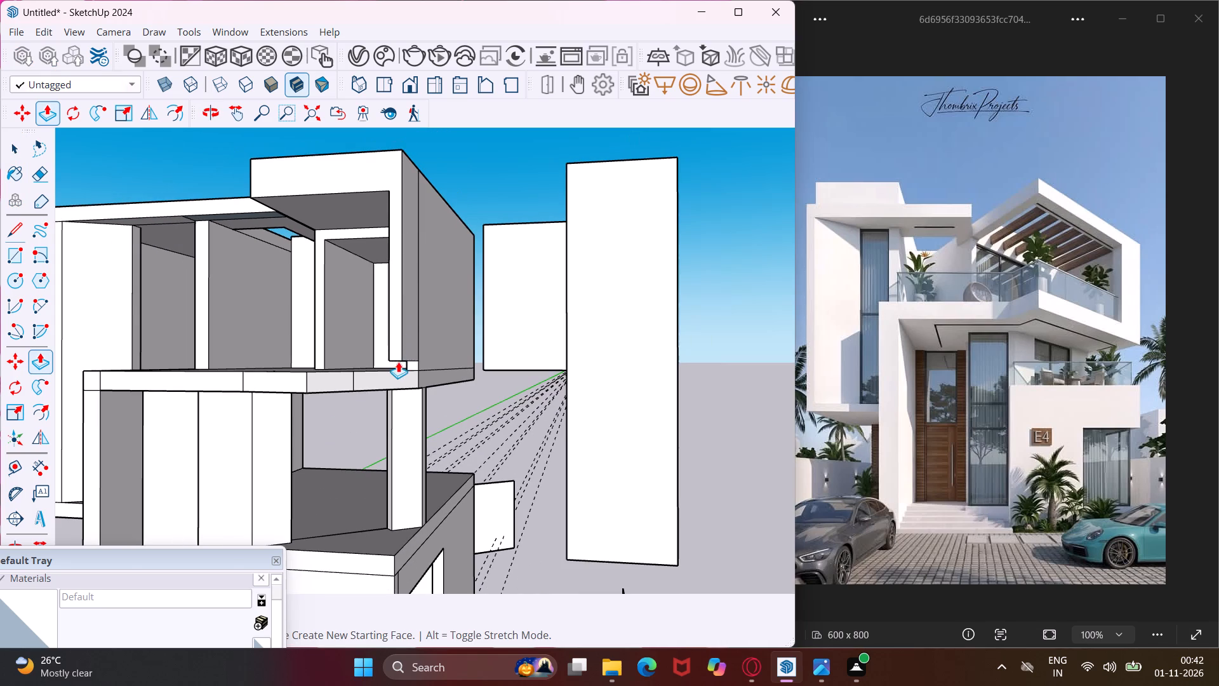
left_click(396, 376)
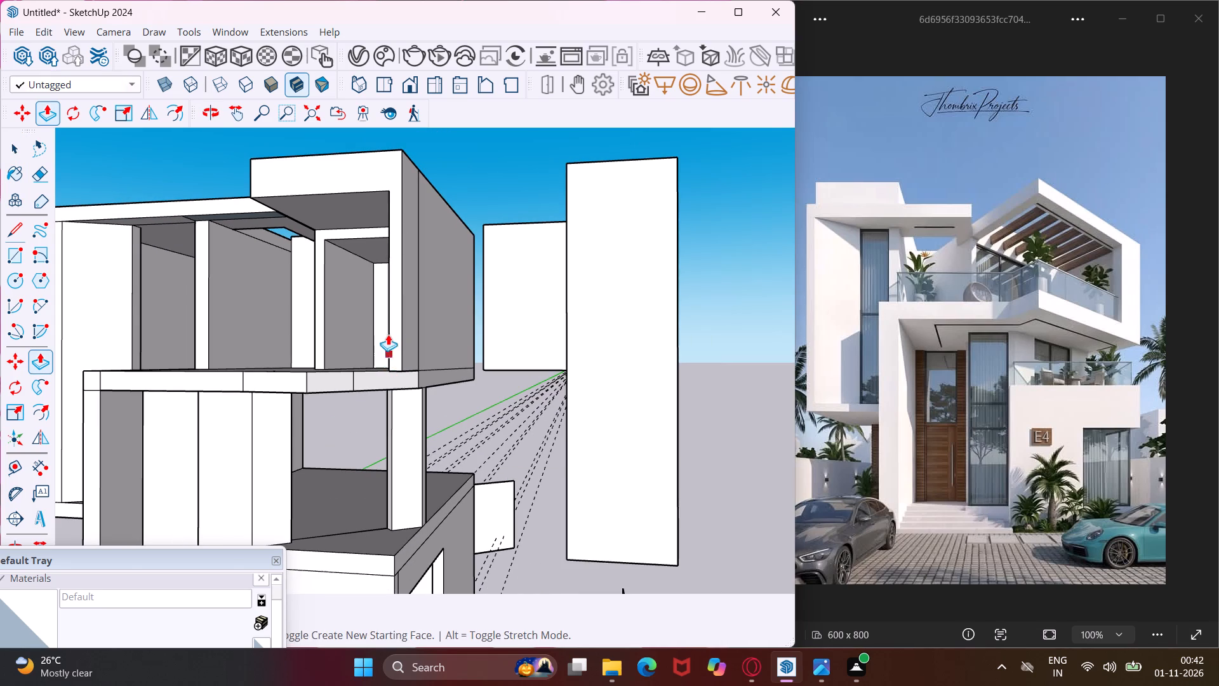
middle_click_drag(387, 328, 570, 396)
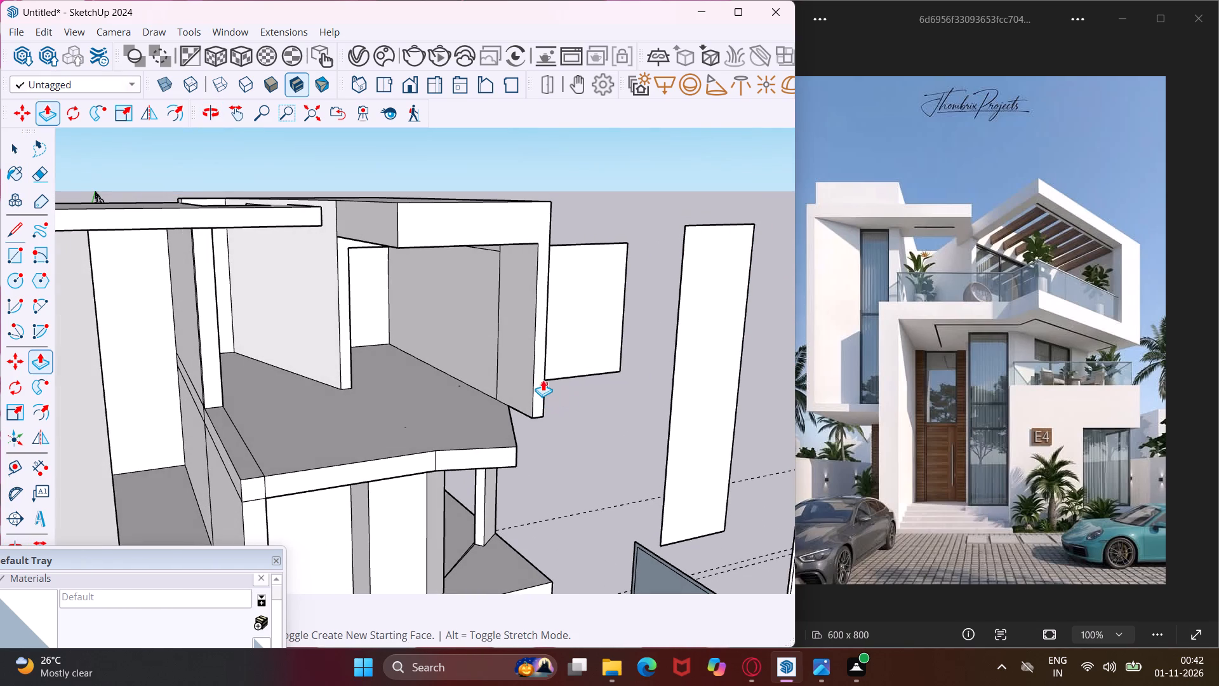
key("Escape")
key("space")
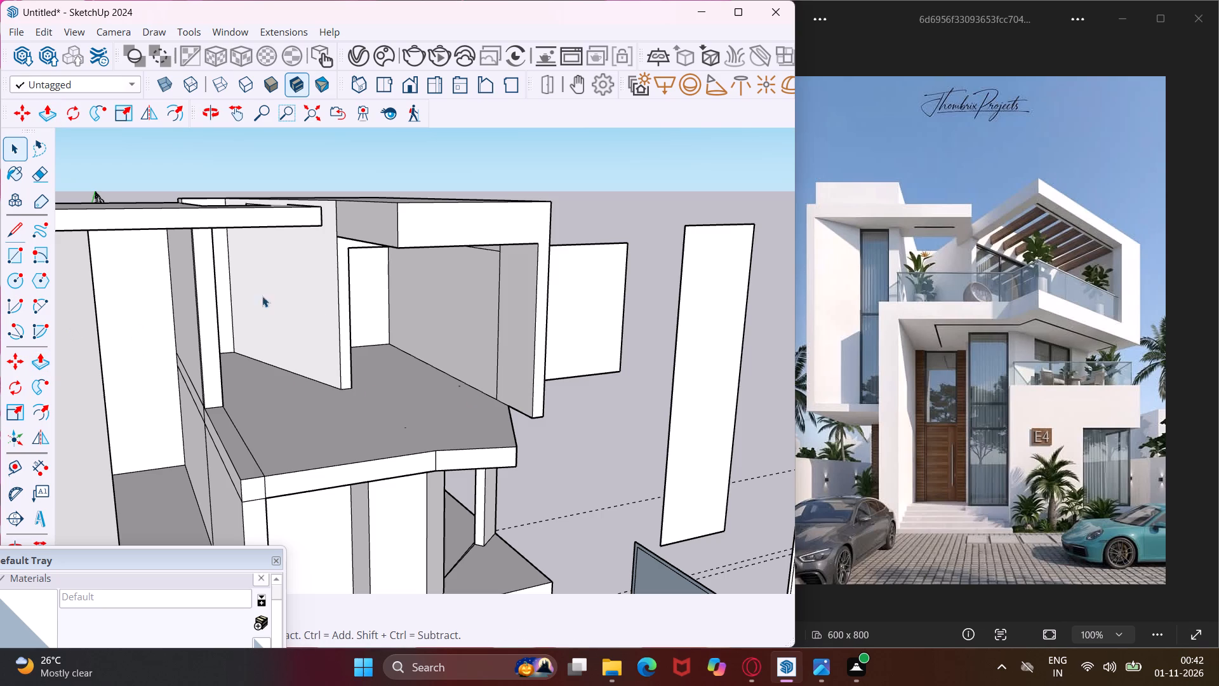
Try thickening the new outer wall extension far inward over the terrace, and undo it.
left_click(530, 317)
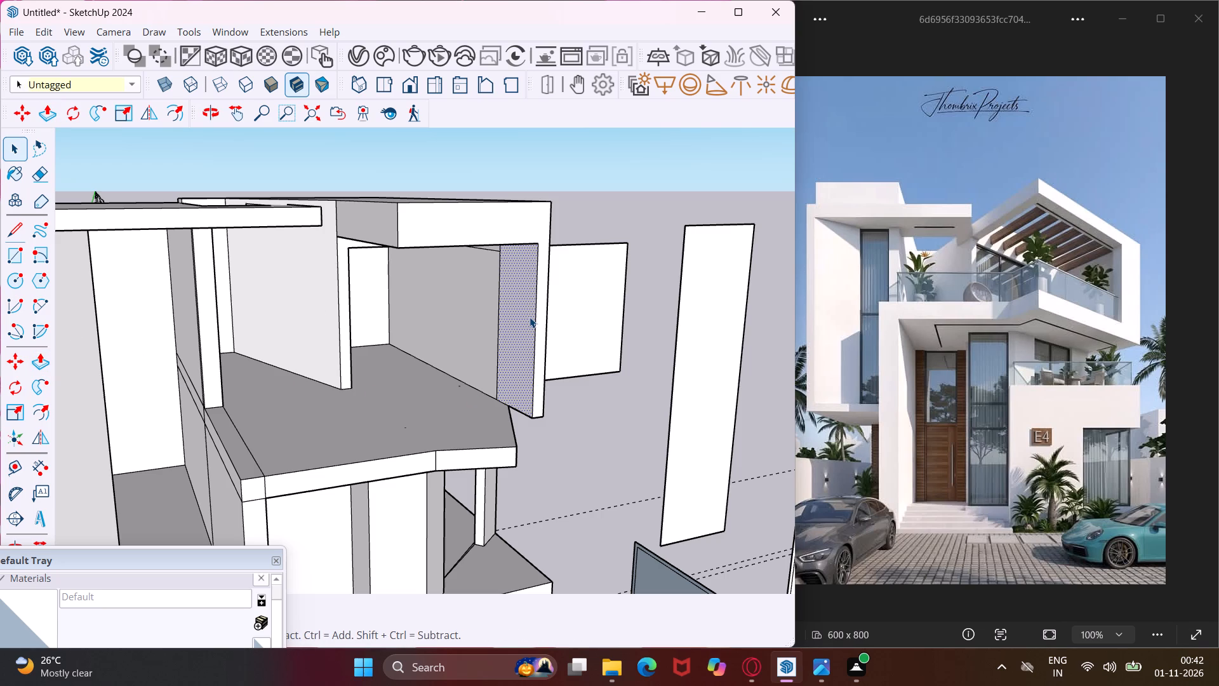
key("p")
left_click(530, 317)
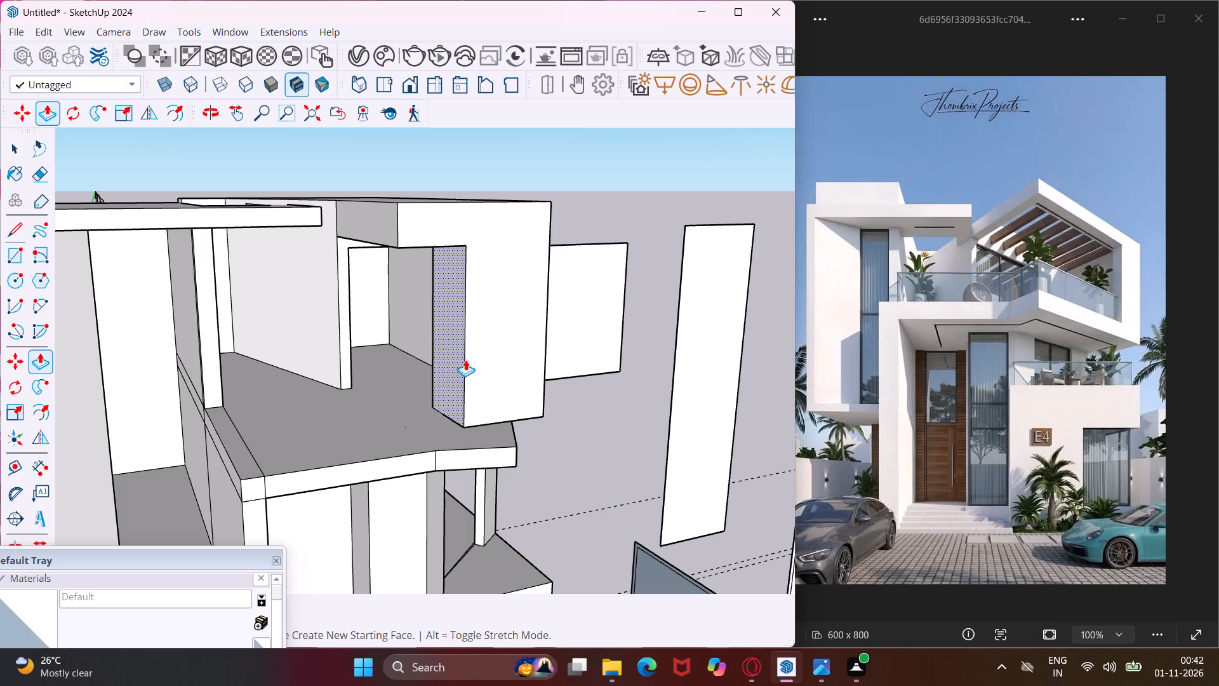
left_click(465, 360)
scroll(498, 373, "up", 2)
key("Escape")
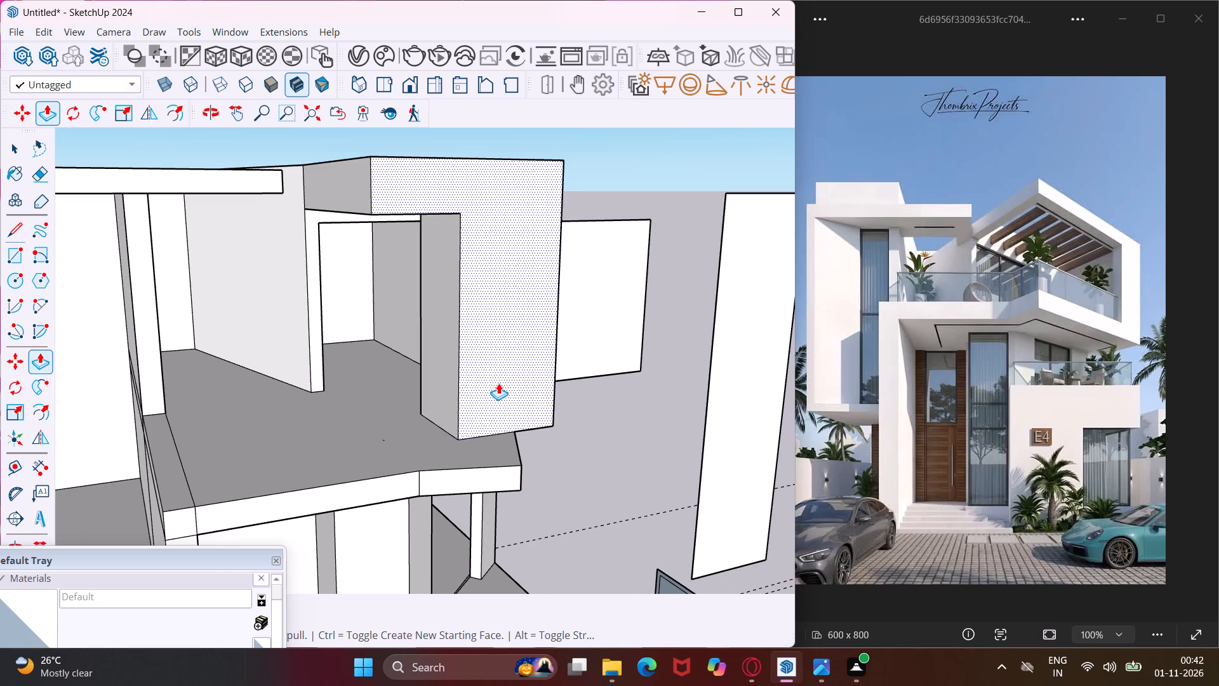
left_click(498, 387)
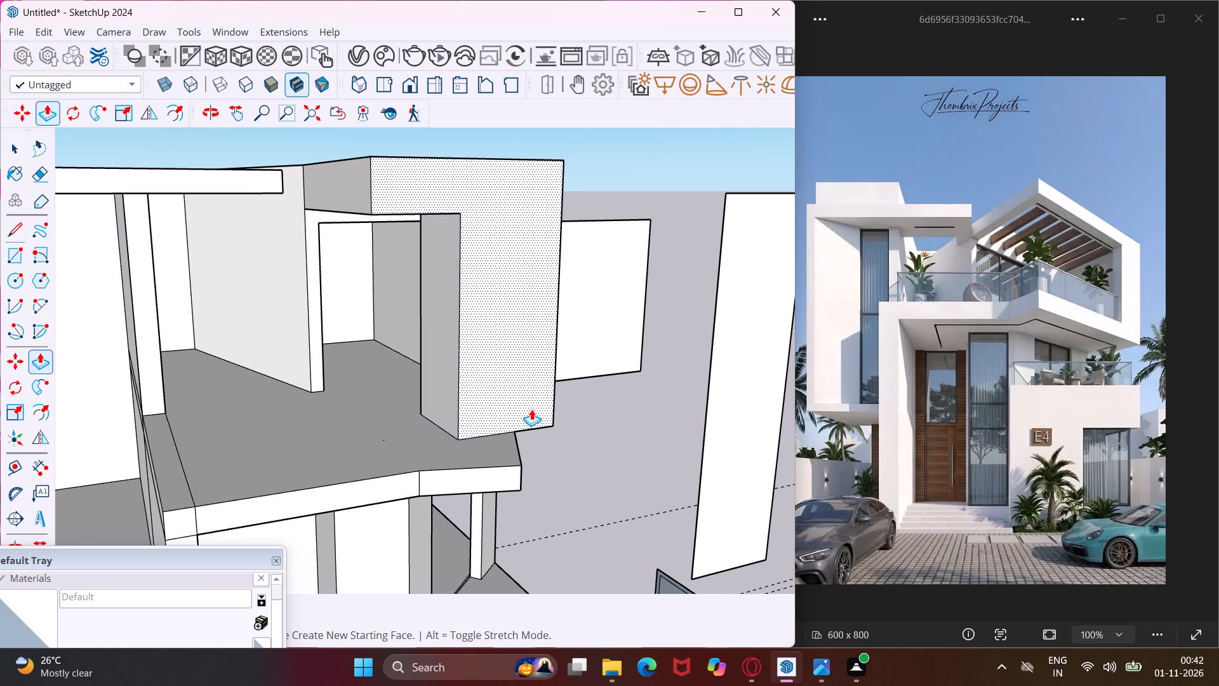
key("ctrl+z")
Extrude the inner face of the outer wall extension slightly inward to make the wall end a little thicker.
scroll(542, 396, "up", 3)
left_click(542, 396)
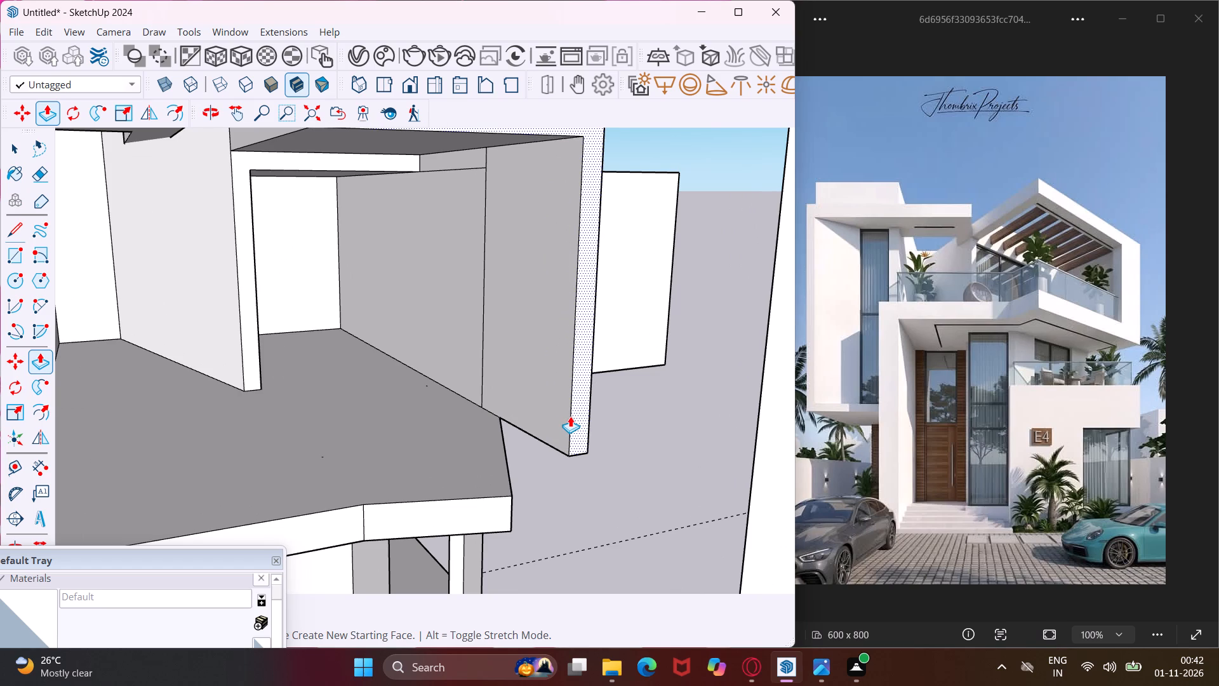
middle_click_drag(570, 416, 408, 430)
left_click(457, 417)
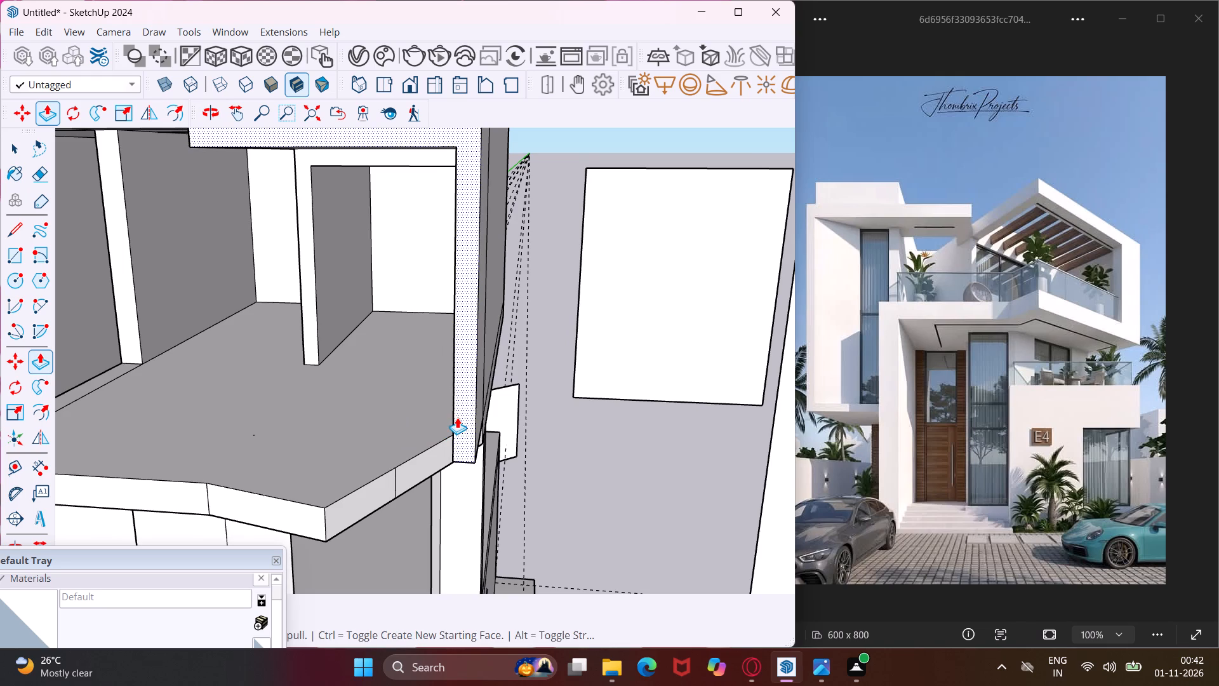
middle_click_drag(451, 416, 558, 427)
scroll(559, 426, "up", 3)
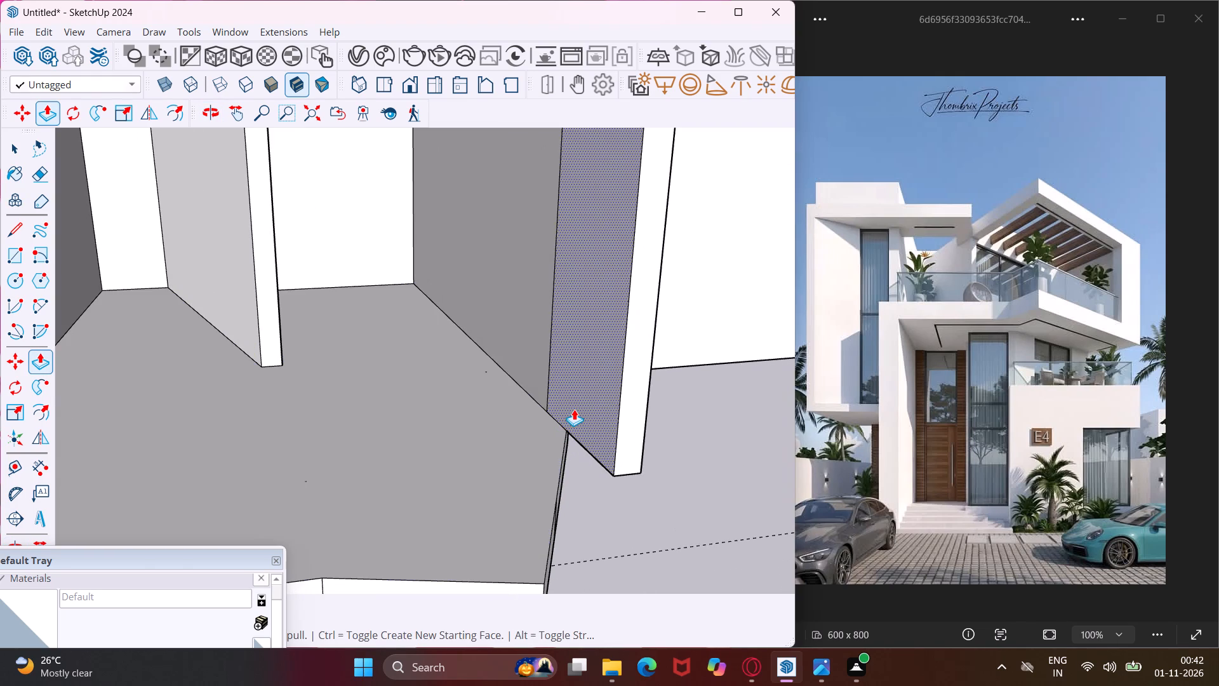
left_click(575, 407)
left_click(549, 417)
scroll(524, 405, "down", 6)
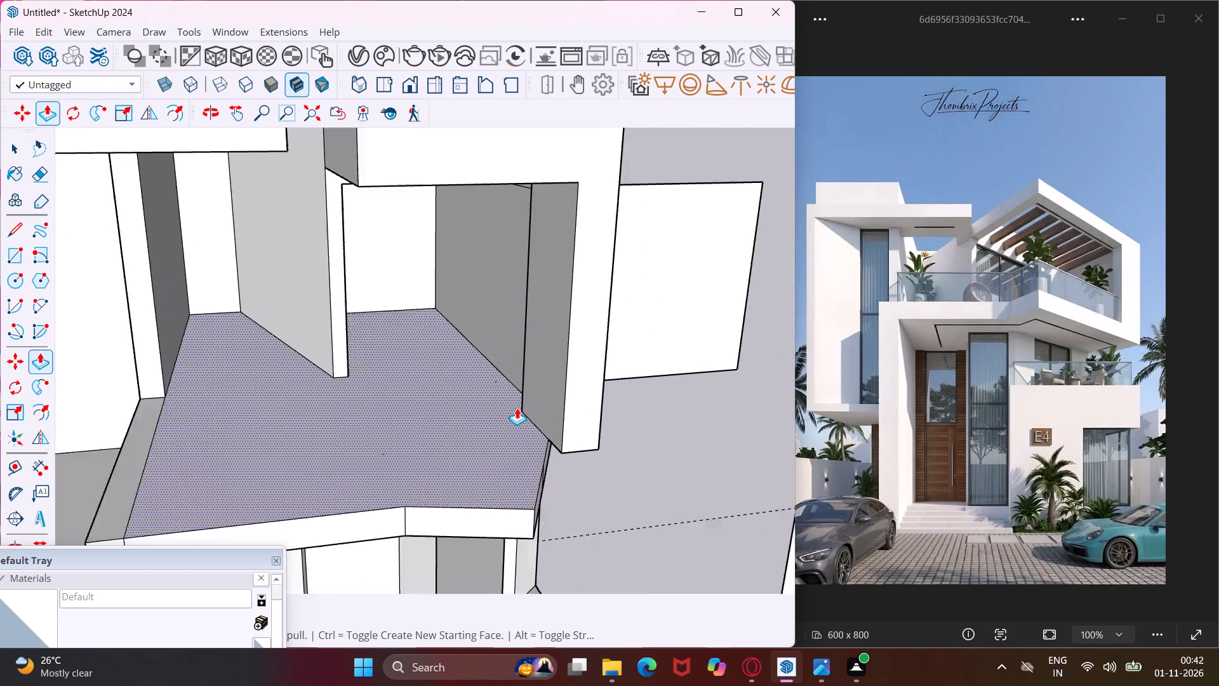
scroll(504, 410, "down", 2)
key("Escape")
key("space")
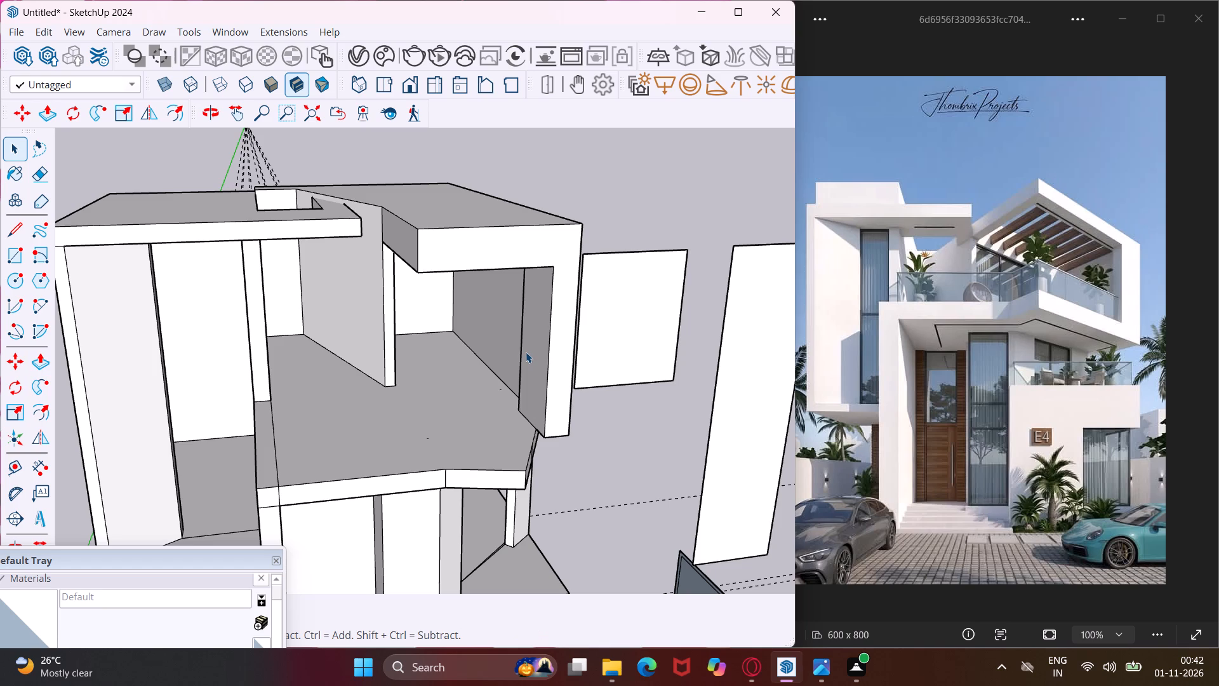
middle_click_drag(526, 352, 398, 175)
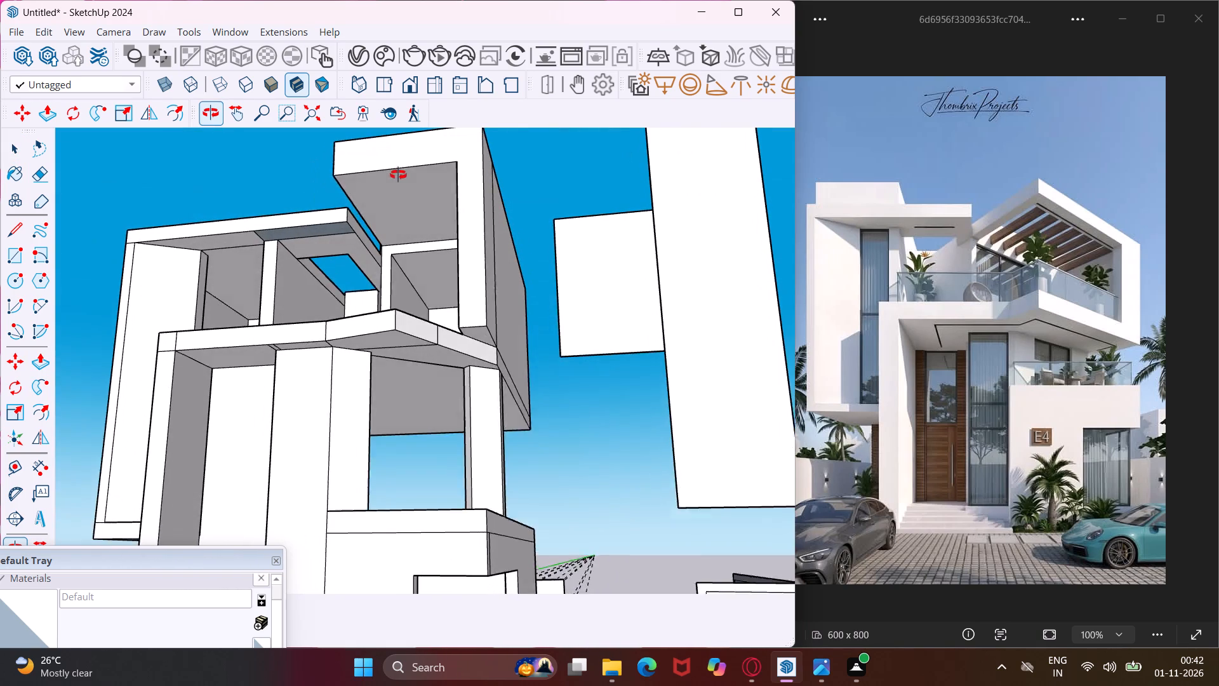
Draw a line across the outer wall extension's underside, following the terrace floor's slanted edge.
middle_click_drag(398, 175, 400, 173)
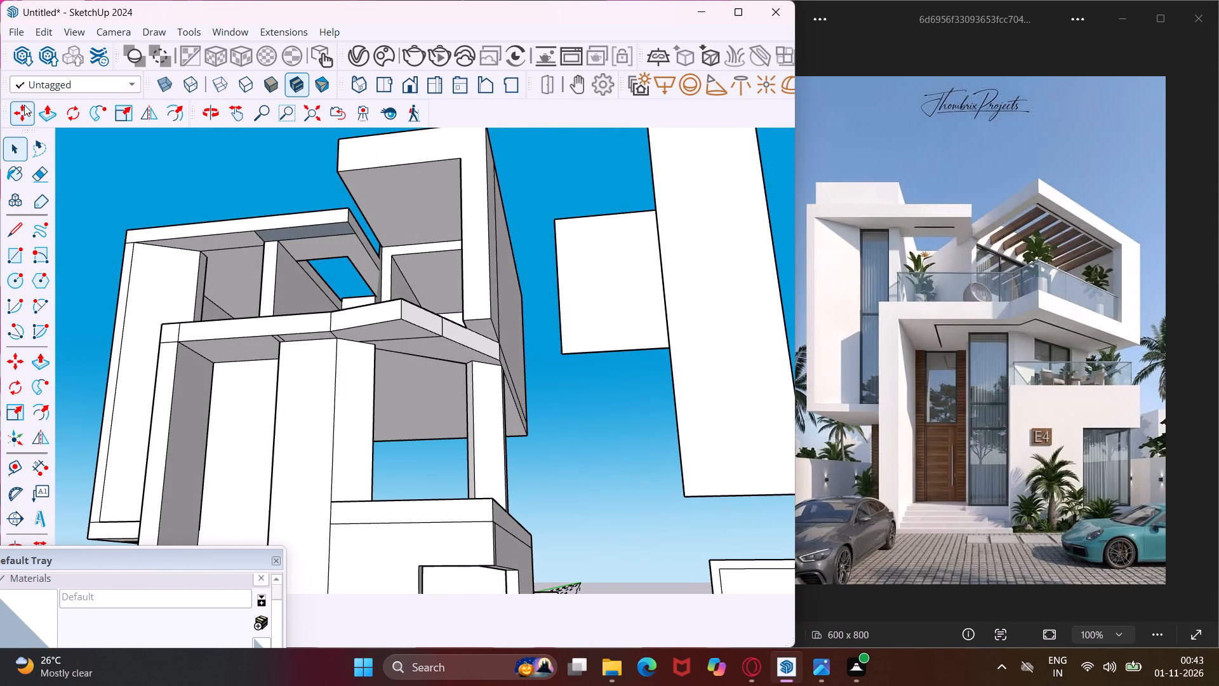
left_click(12, 230)
scroll(476, 349, "up", 2)
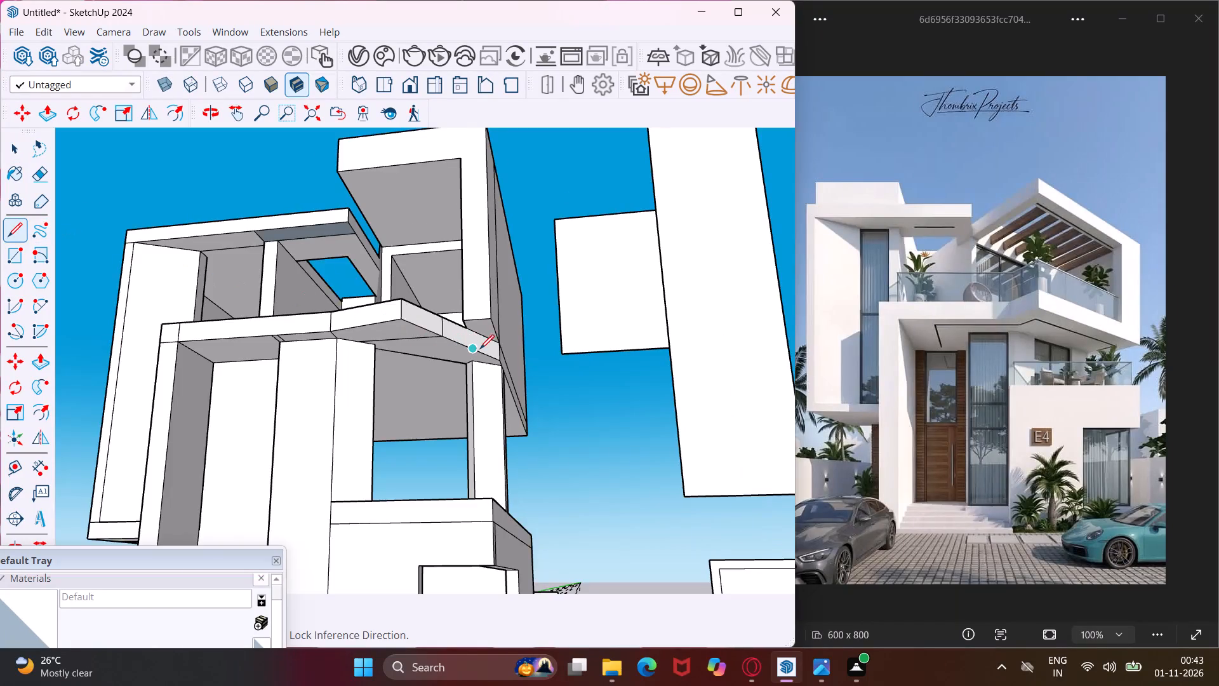
scroll(480, 349, "up", 5)
left_click(460, 310)
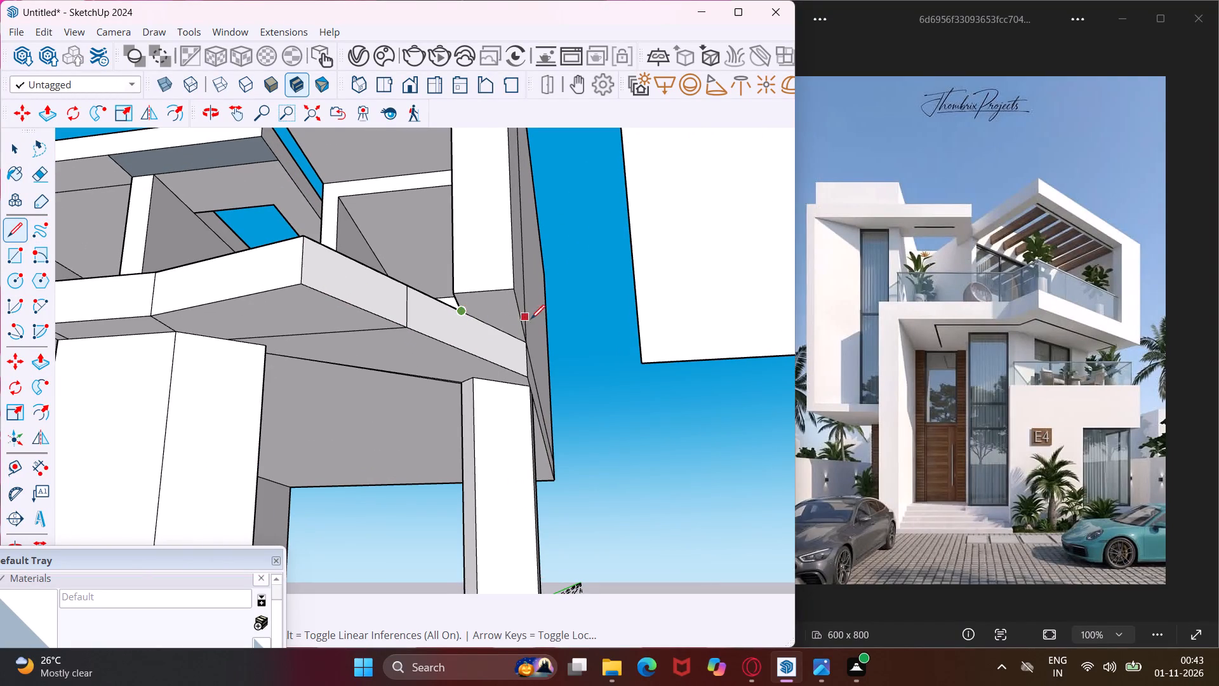
left_click(524, 343)
scroll(453, 327, "down", 5)
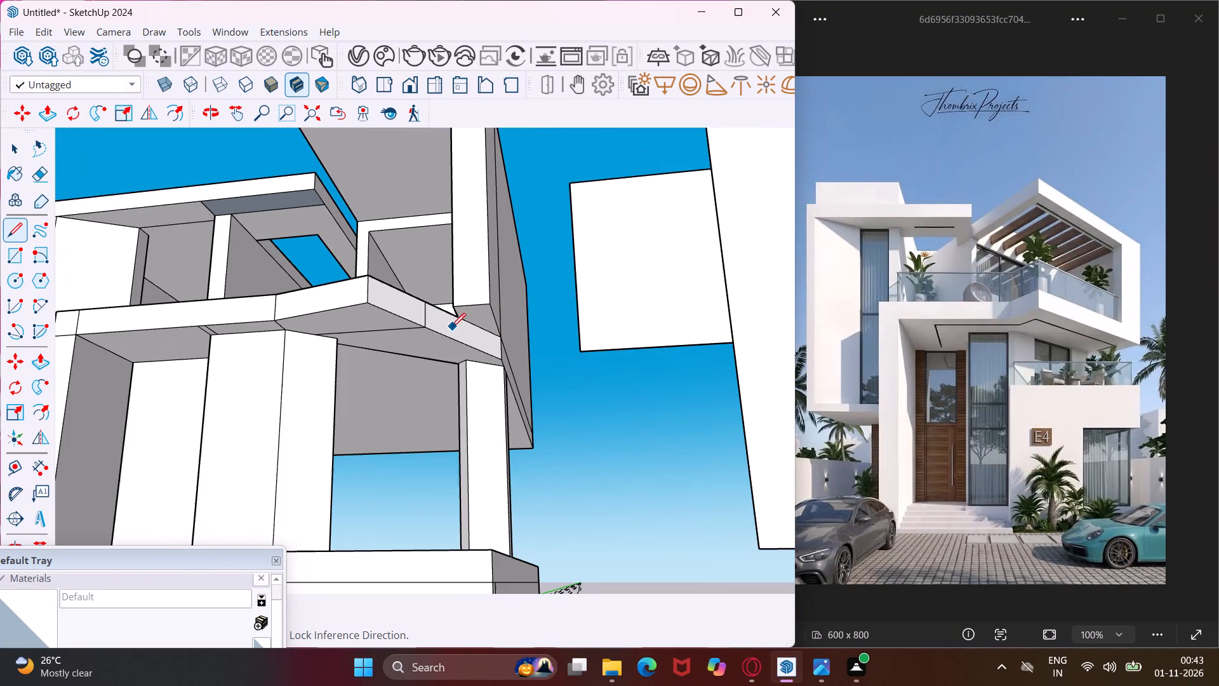
scroll(444, 327, "down", 5)
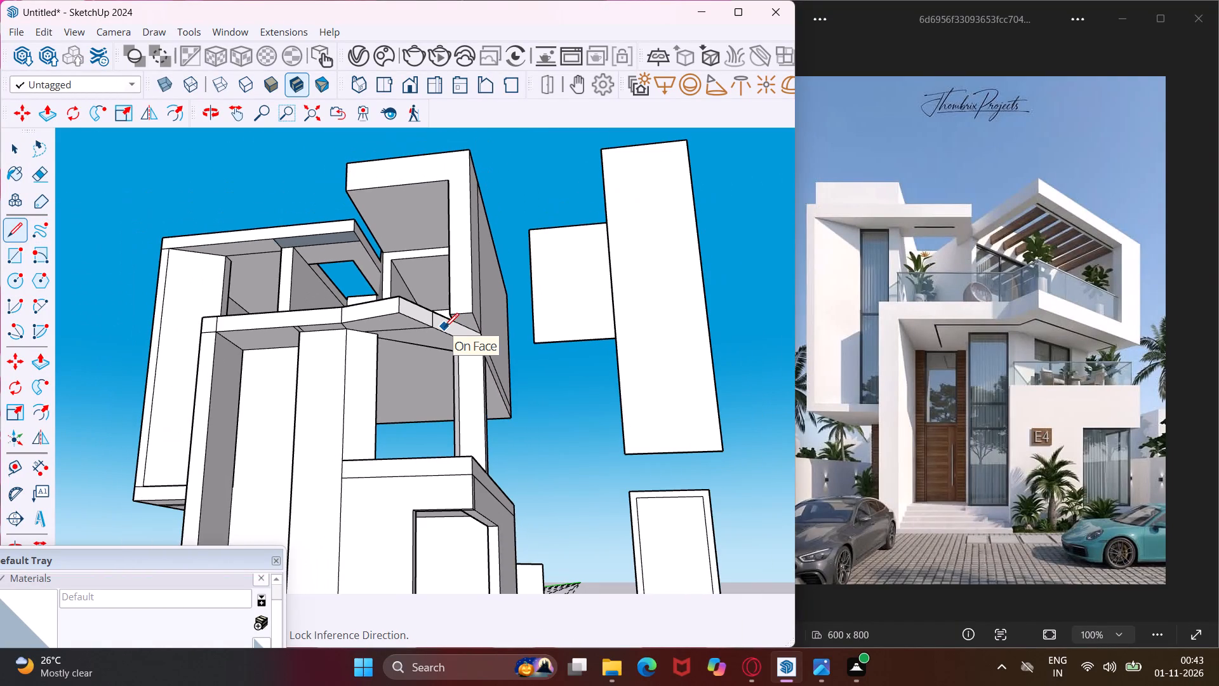
key("Escape")
key("space")
Push the wall end's underside piece beyond the slanted terrace edge up to the roof overhang's underside.
scroll(466, 326, "up", 3)
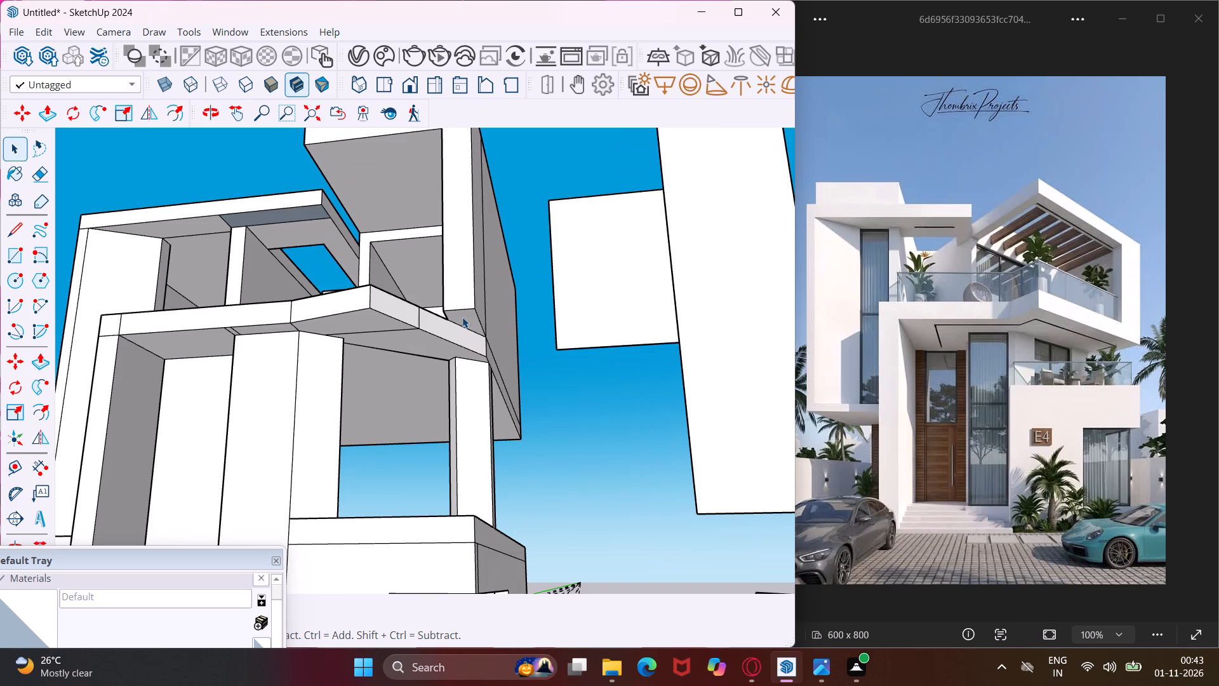
left_click(462, 317)
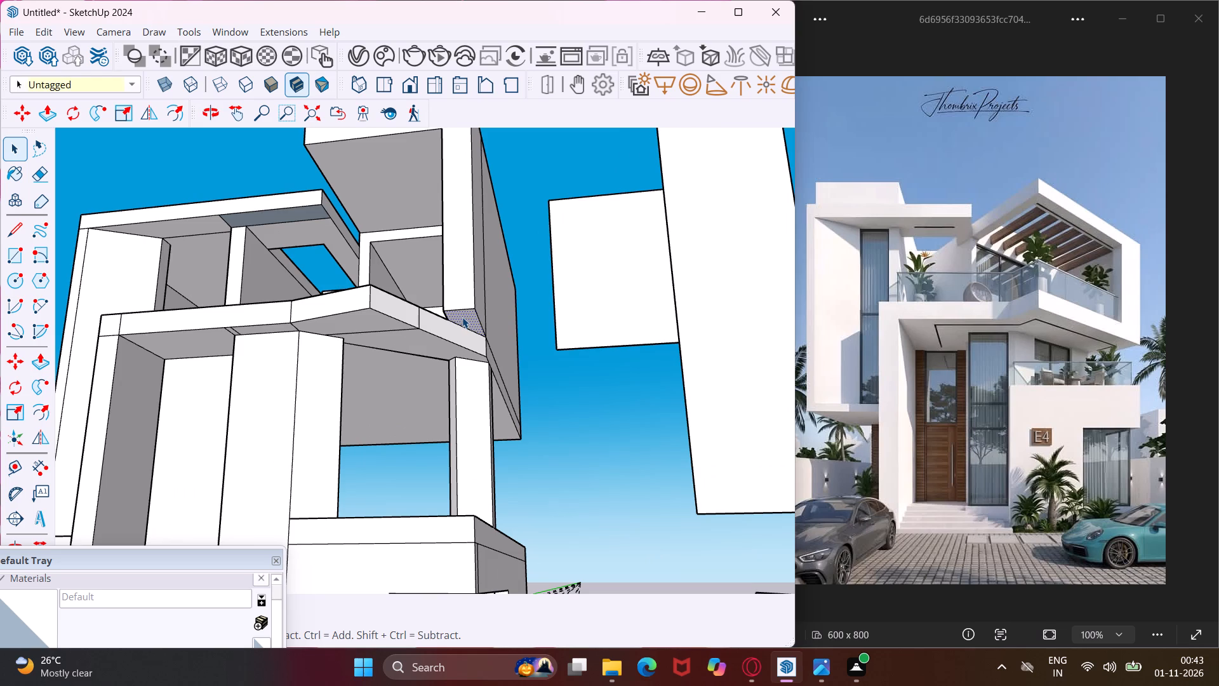
key("p")
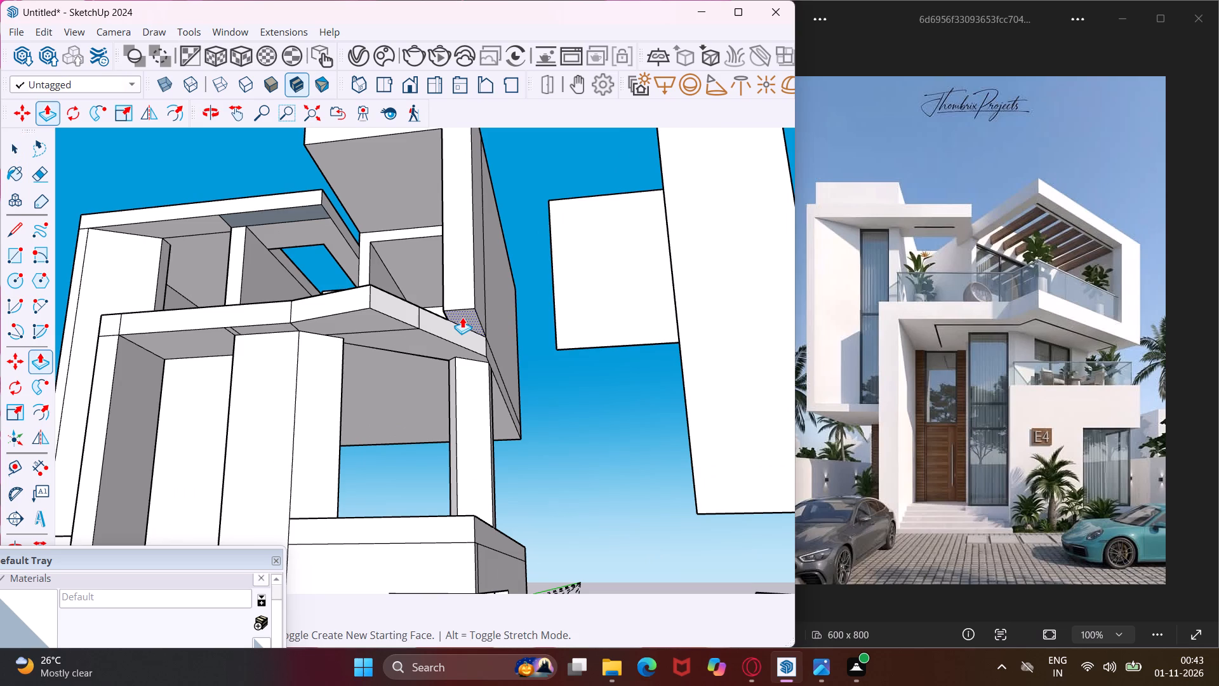
left_click(462, 317)
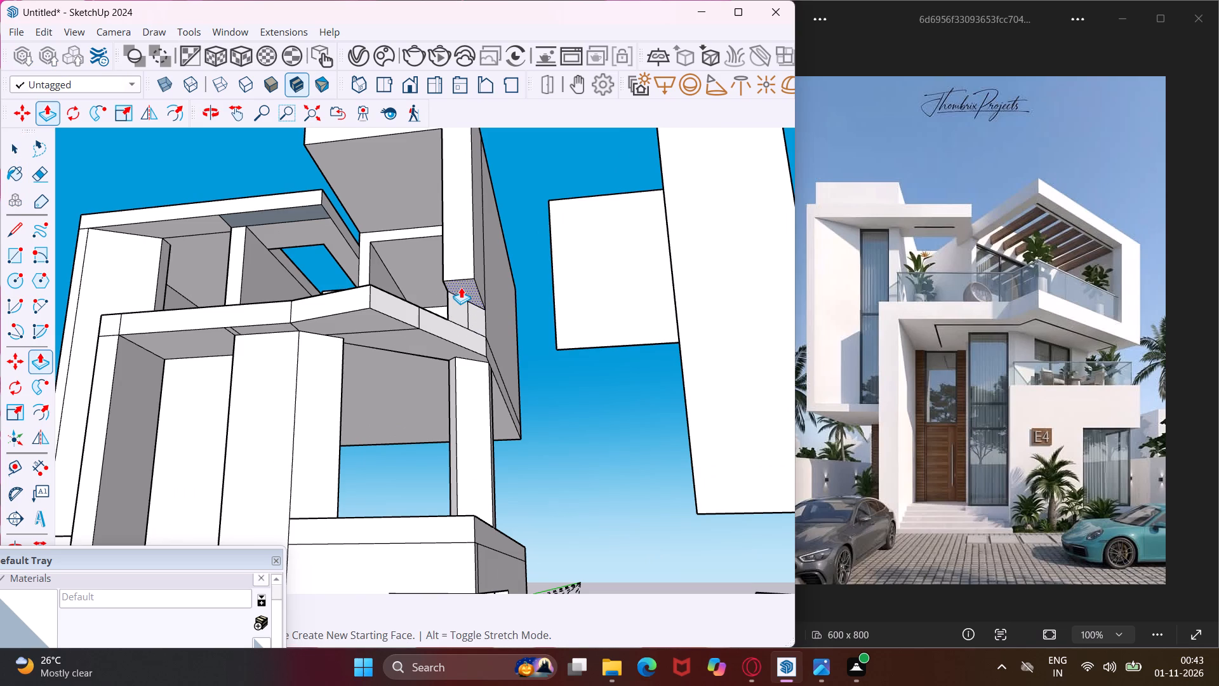
scroll(461, 287, "down", 7)
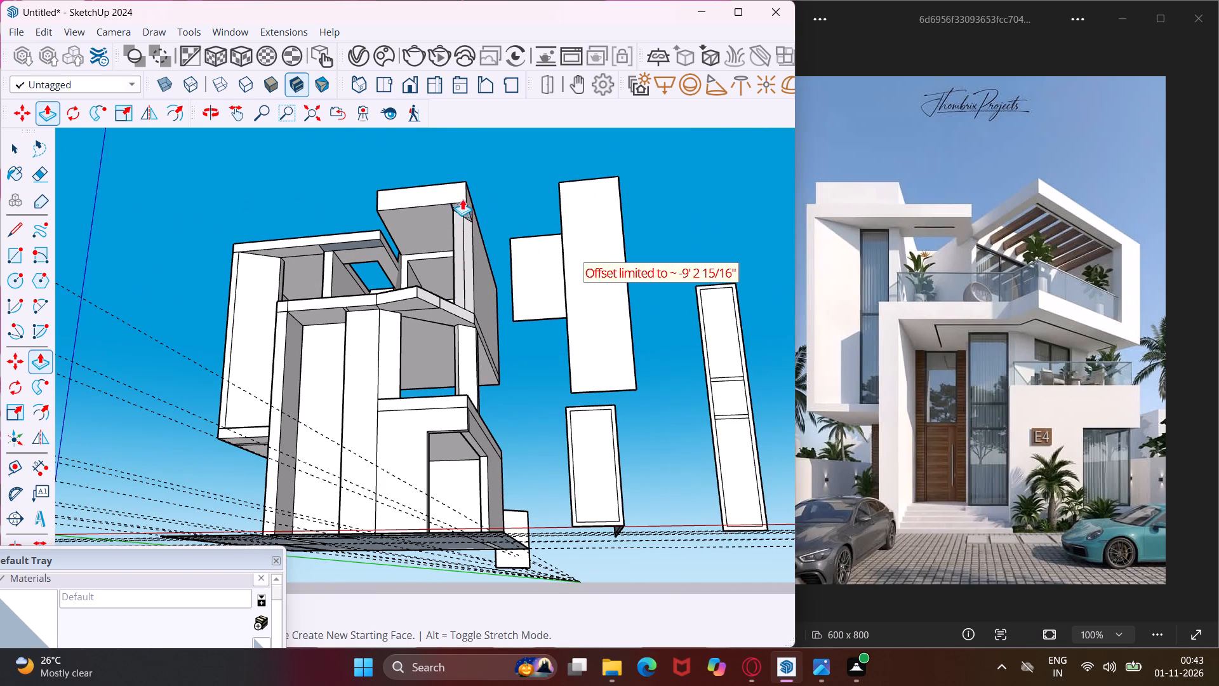
scroll(462, 191, "up", 2)
left_click(461, 201)
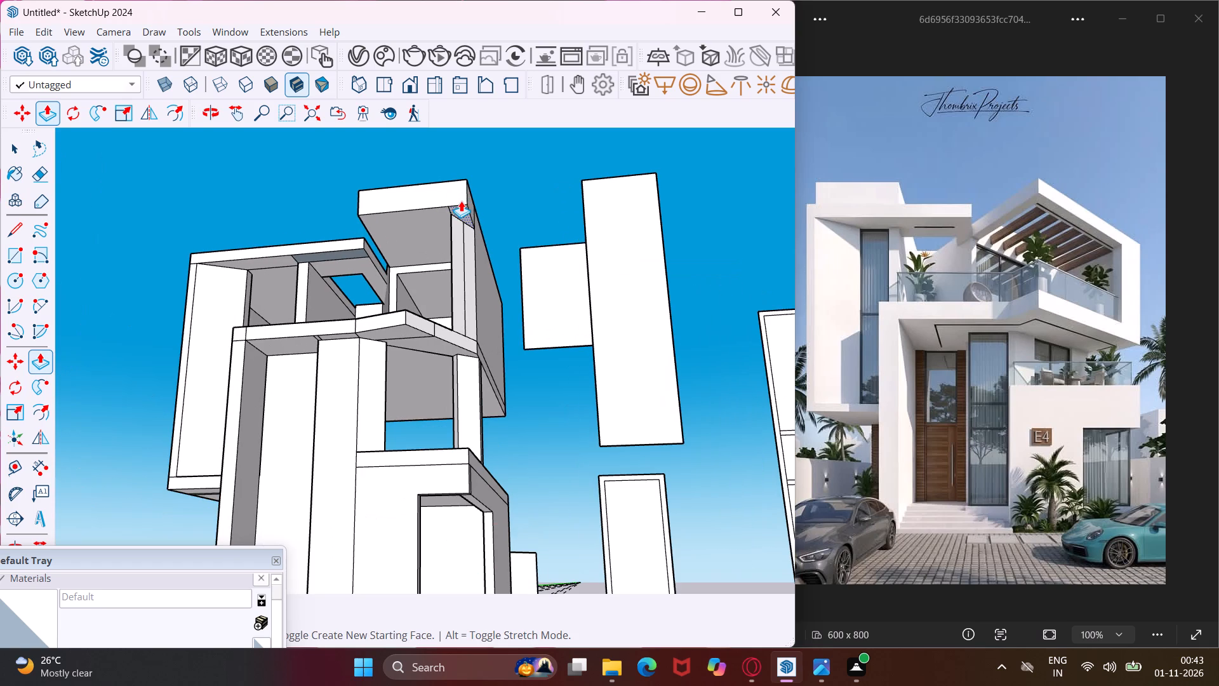
key("Escape")
Push the remaining corner piece up through the full roof thickness to cut it away above the wall end.
scroll(461, 210, "up", 8)
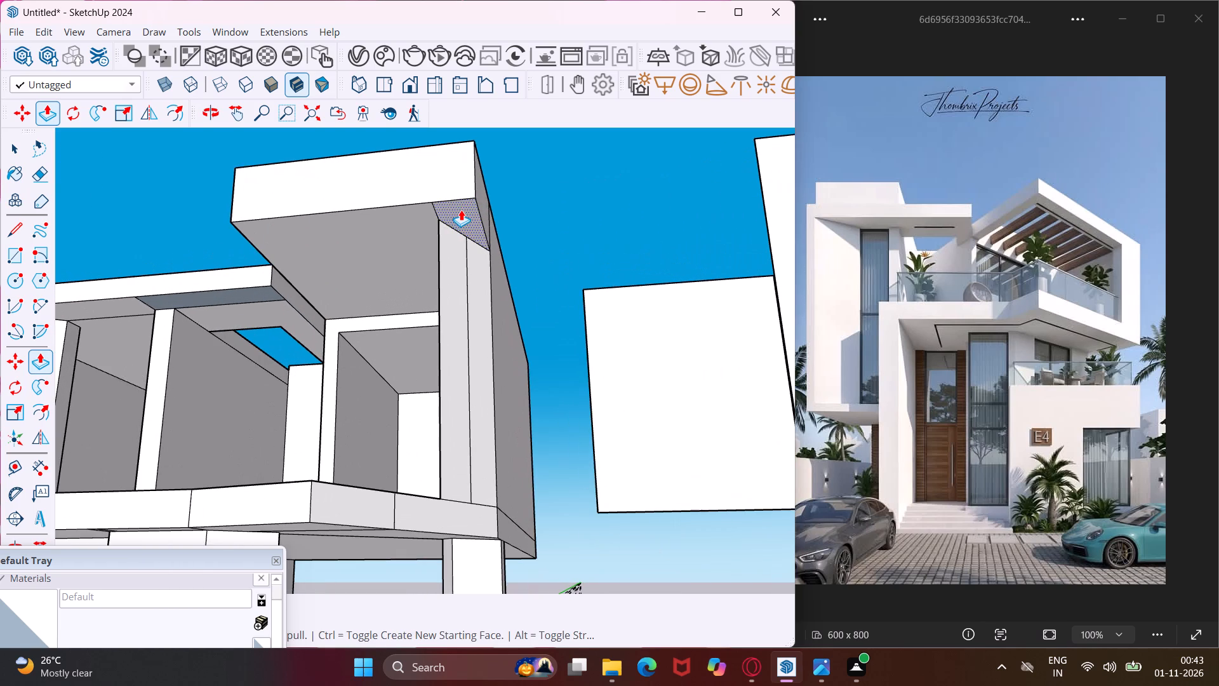
left_click(461, 210)
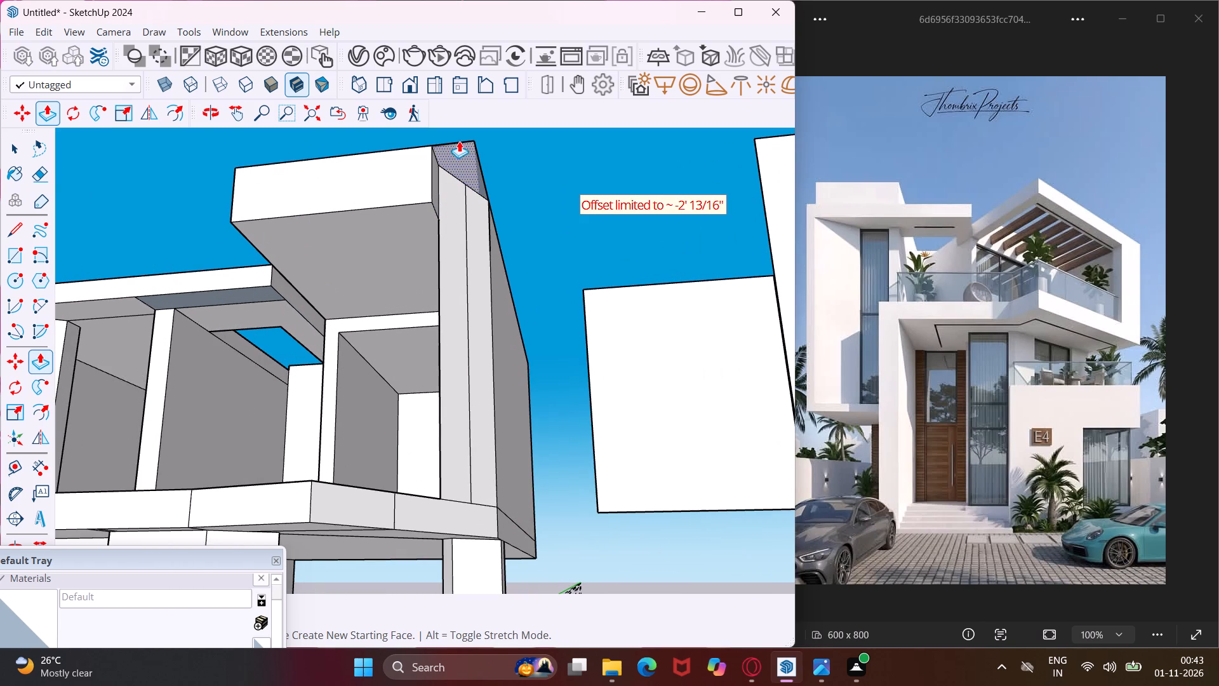
left_click(459, 141)
Extrude the roof overhang's front face forward until it lines up with the terrace floor's front corner.
middle_click_drag(456, 150, 352, 309)
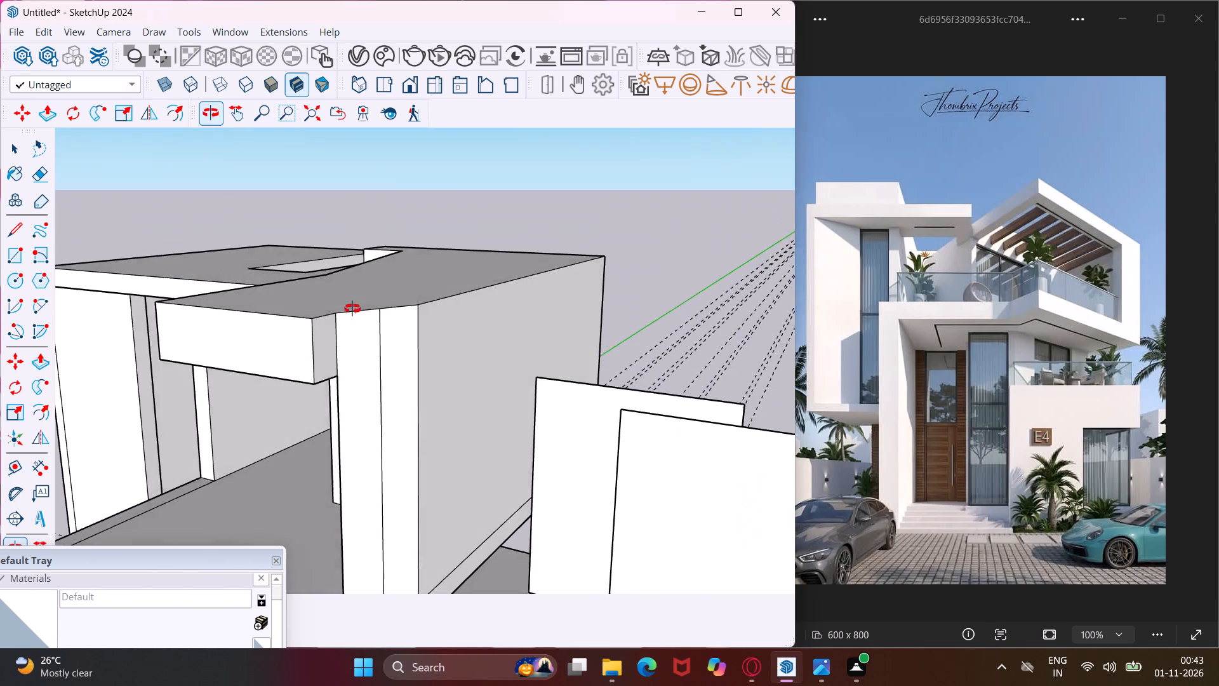
middle_click_drag(352, 309, 341, 317)
scroll(311, 344, "down", 4)
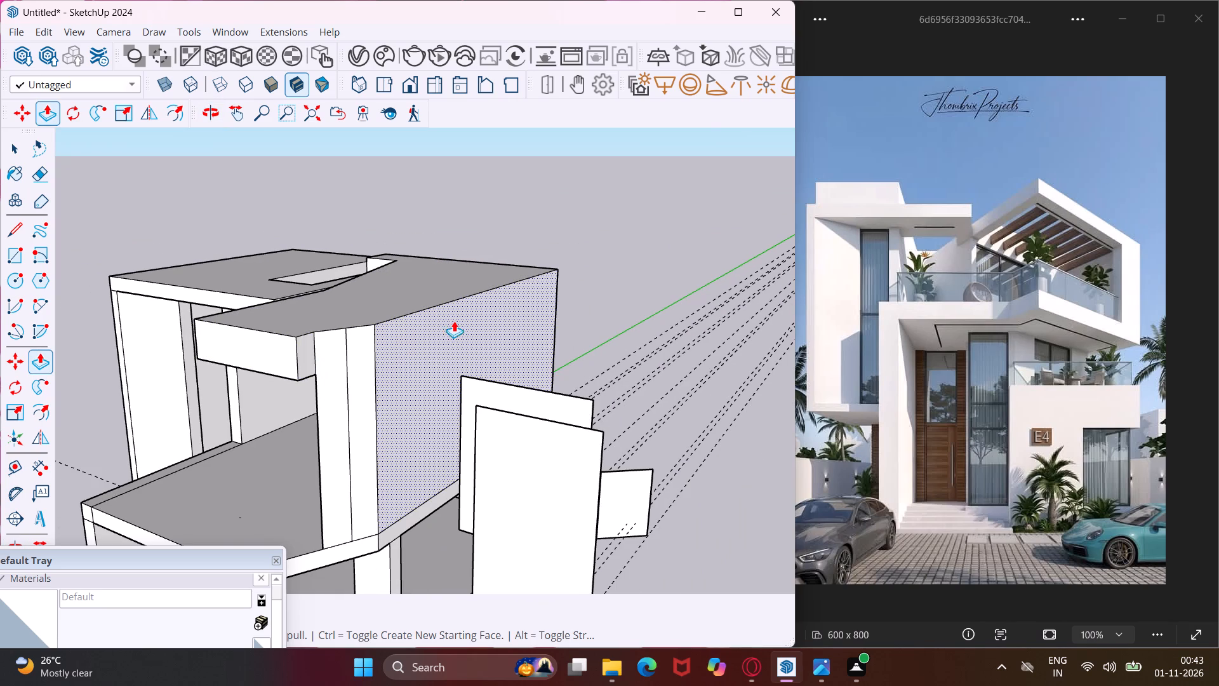
scroll(327, 260, "down", 5)
middle_click_drag(280, 296, 319, 307)
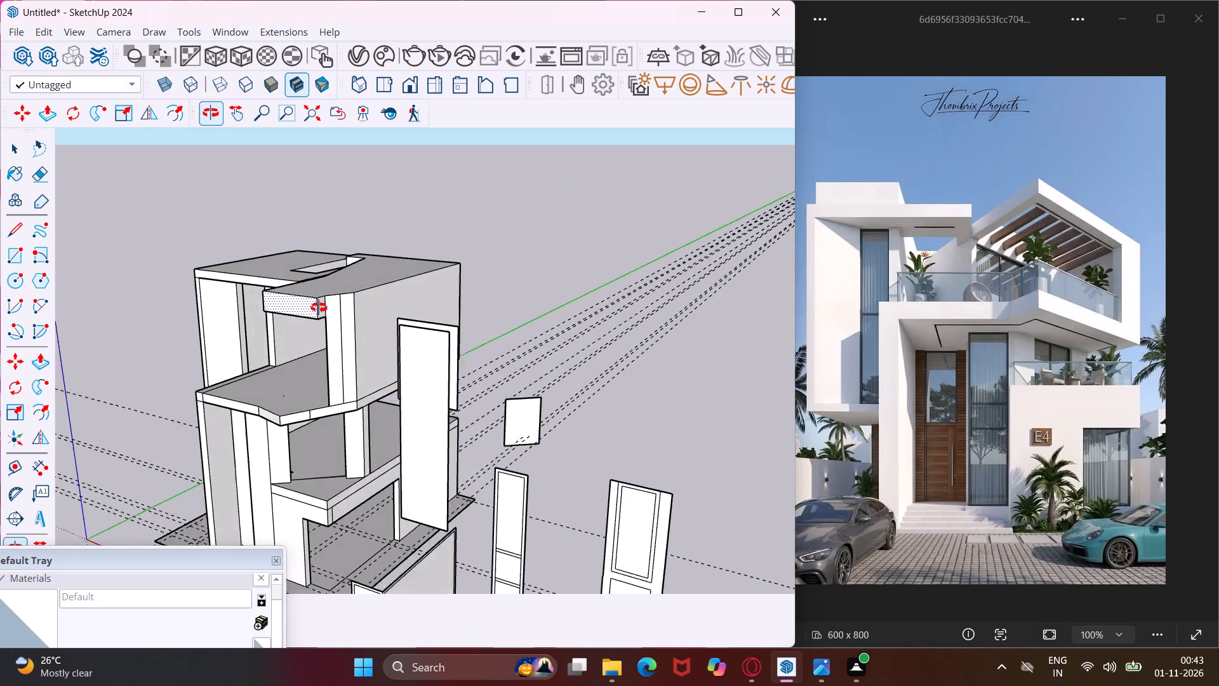
middle_click_drag(319, 307, 712, 354)
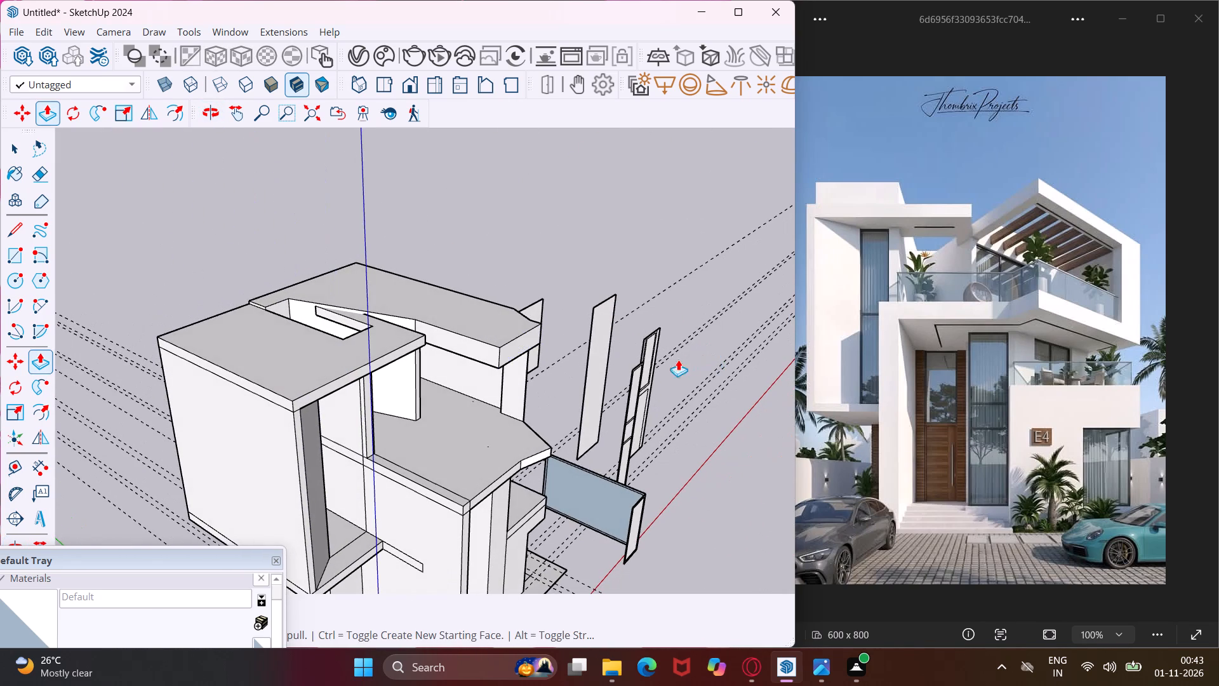
scroll(540, 387, "up", 3)
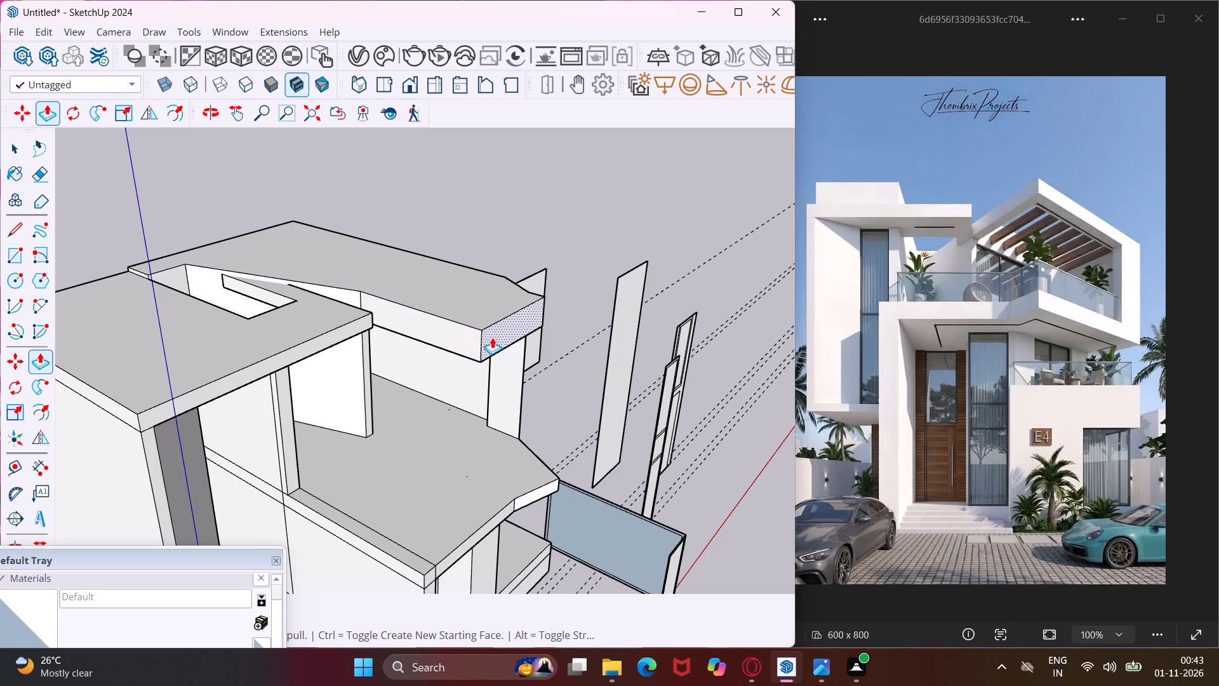
left_click(493, 339)
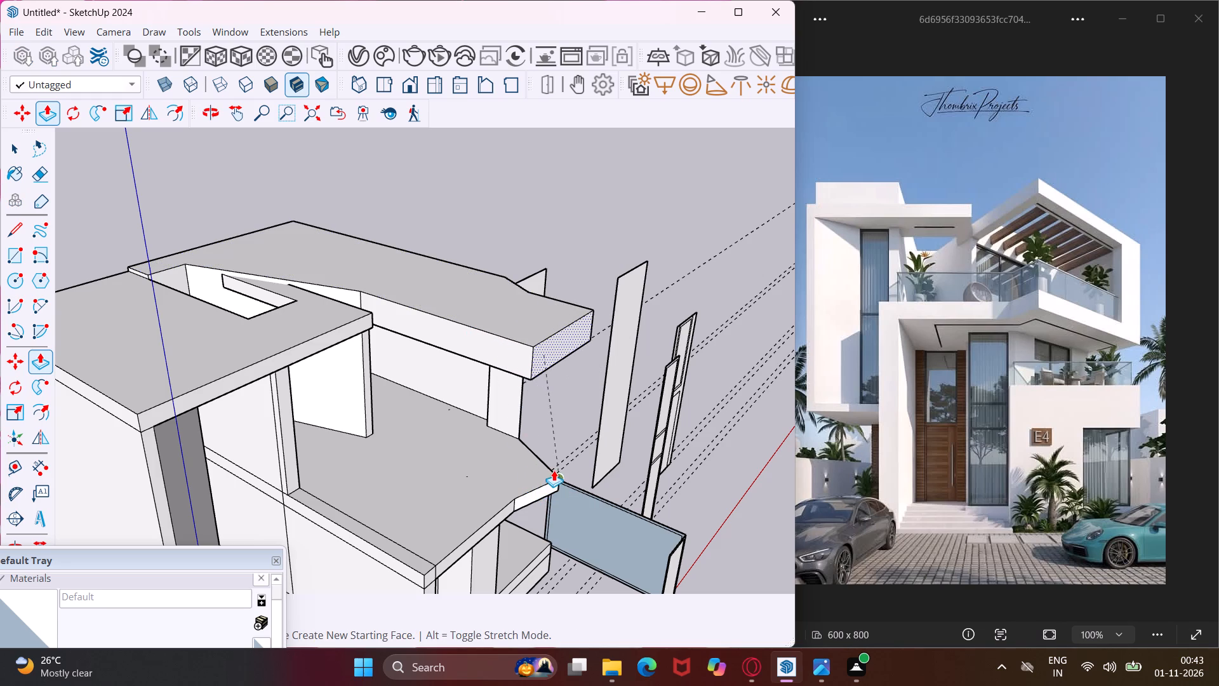
scroll(554, 469, "up", 7)
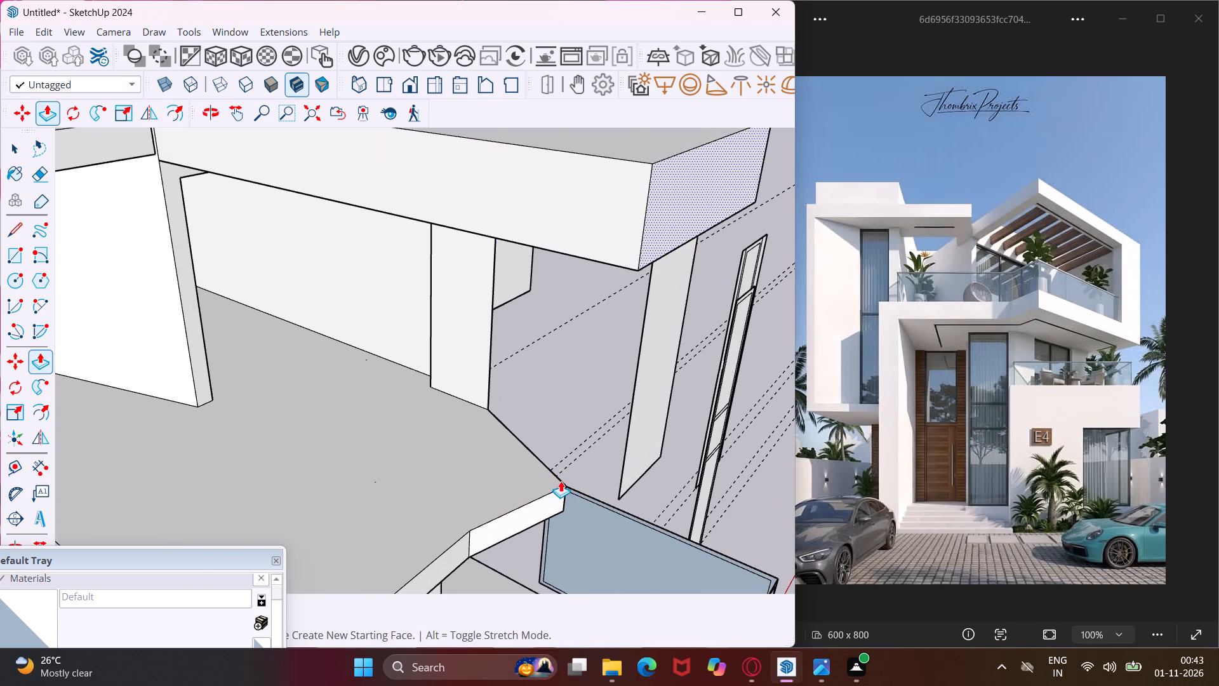
middle_click_drag(561, 483, 487, 485)
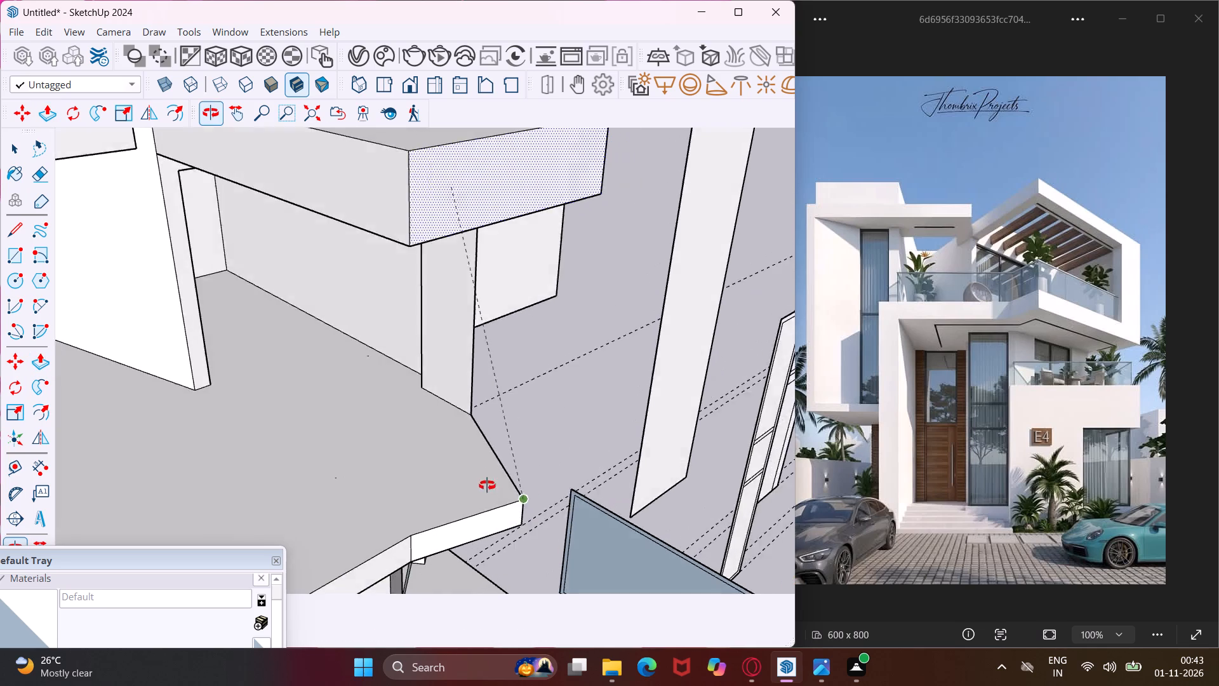
middle_click_drag(487, 485, 483, 485)
left_click(493, 502)
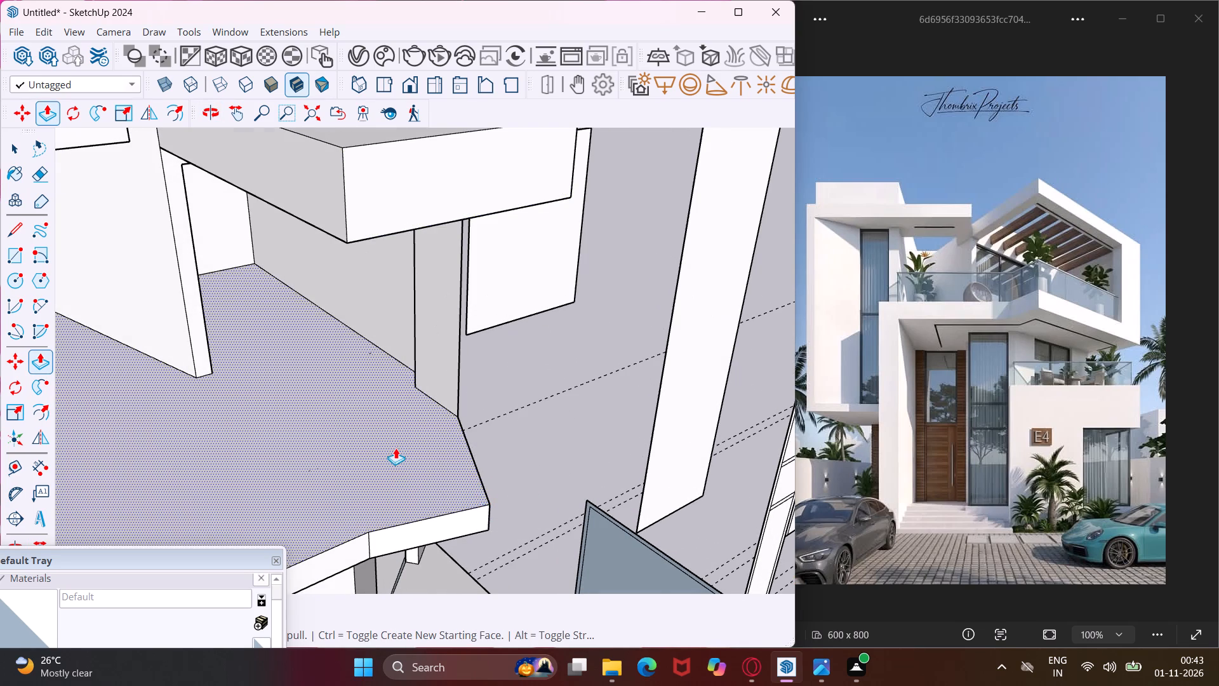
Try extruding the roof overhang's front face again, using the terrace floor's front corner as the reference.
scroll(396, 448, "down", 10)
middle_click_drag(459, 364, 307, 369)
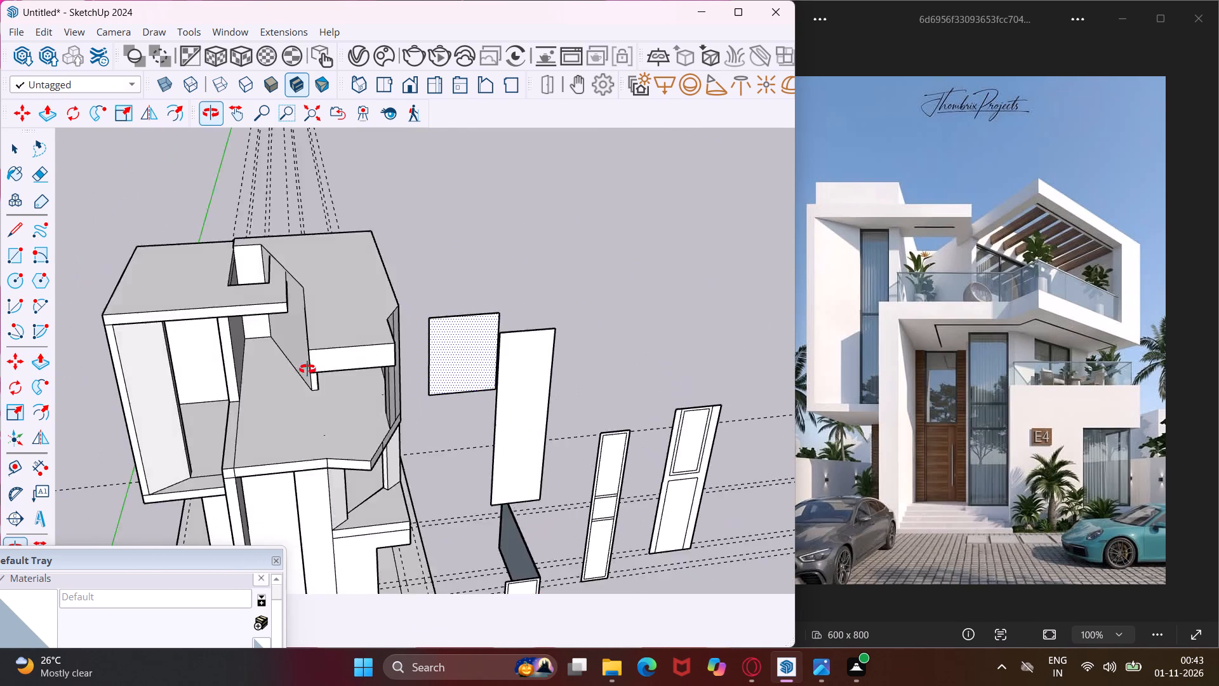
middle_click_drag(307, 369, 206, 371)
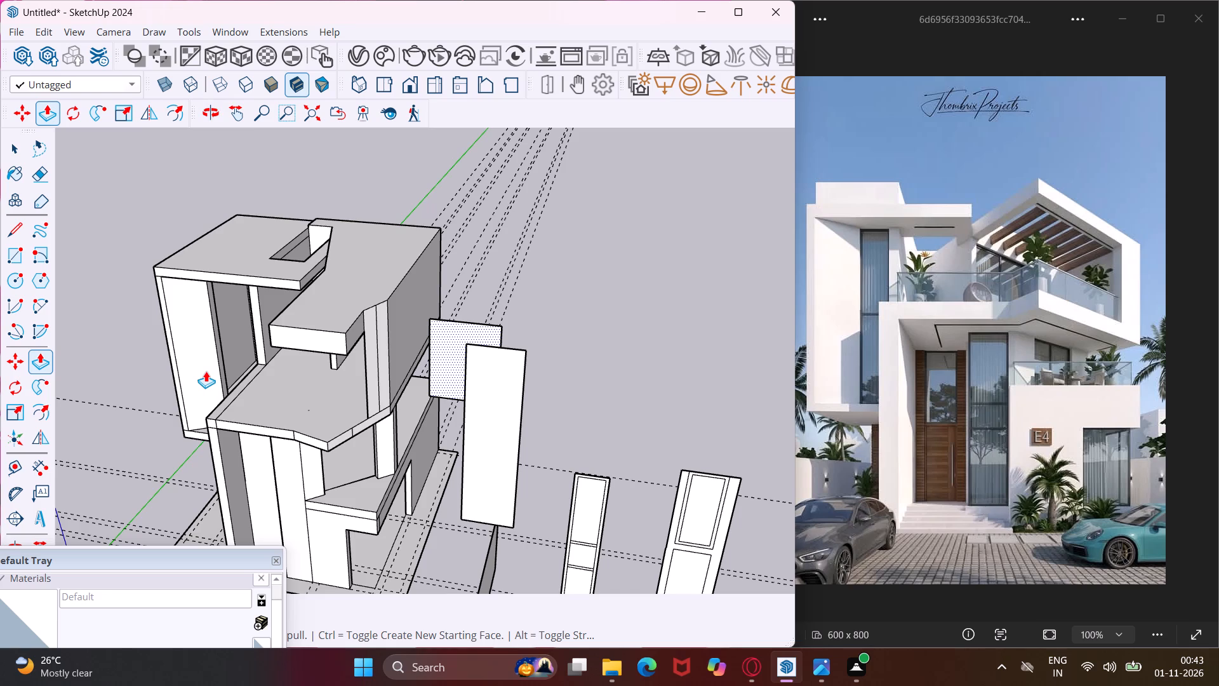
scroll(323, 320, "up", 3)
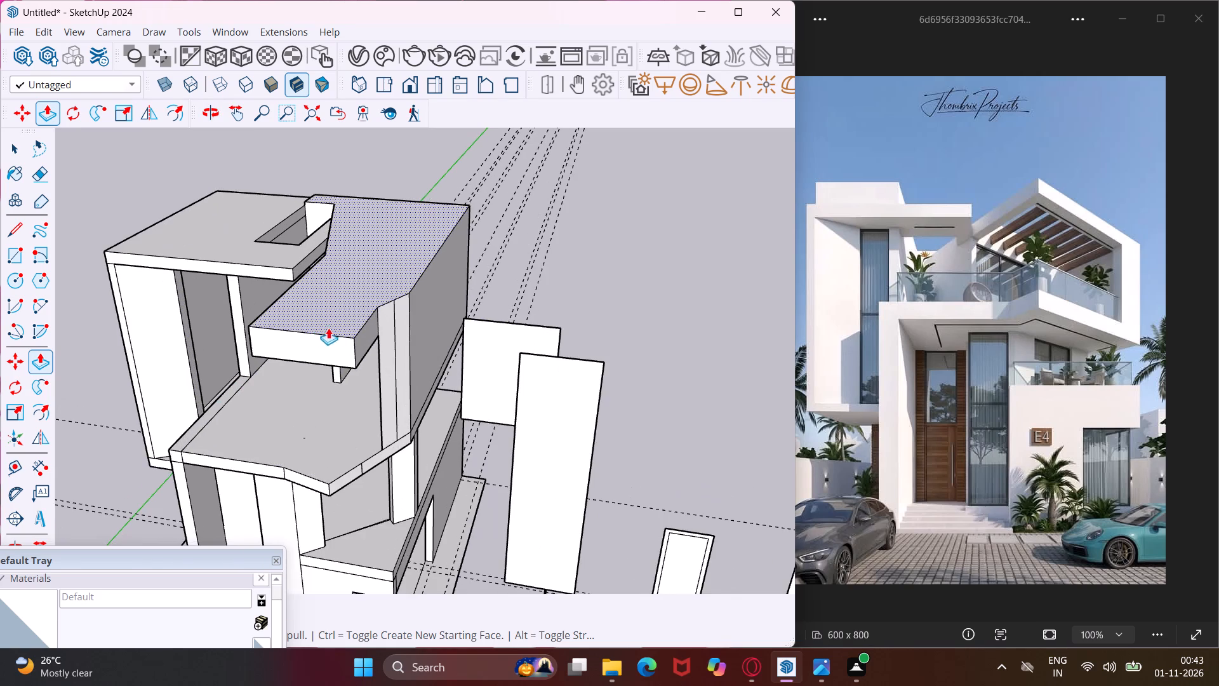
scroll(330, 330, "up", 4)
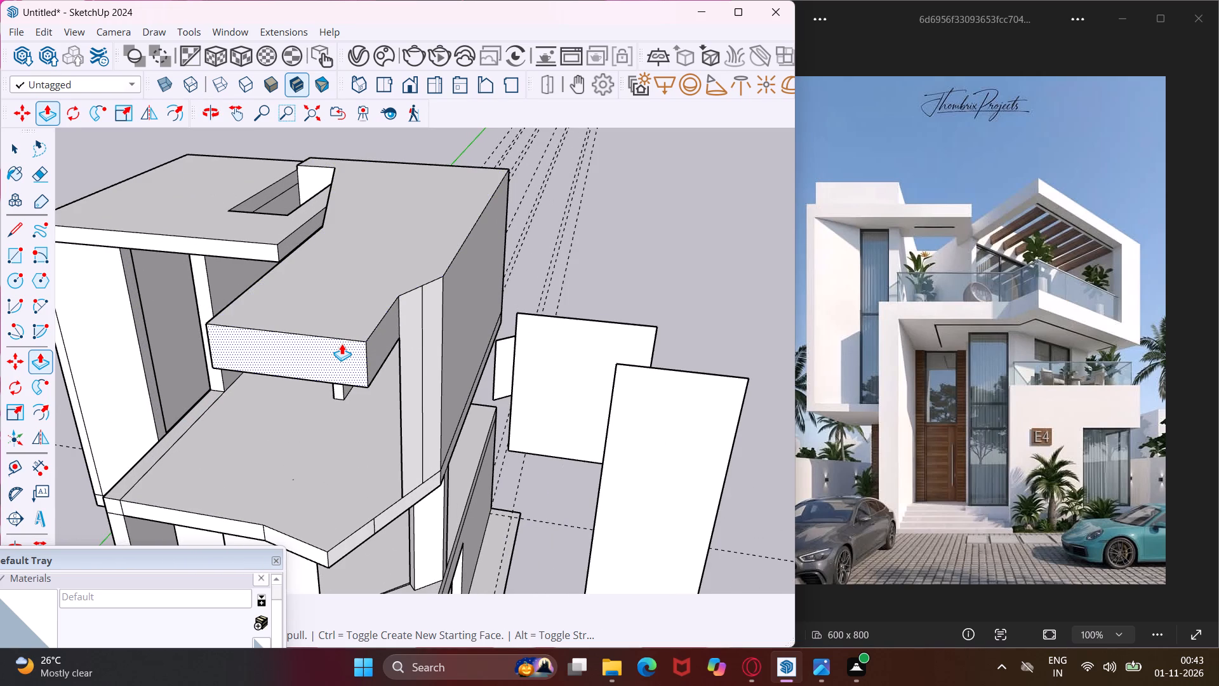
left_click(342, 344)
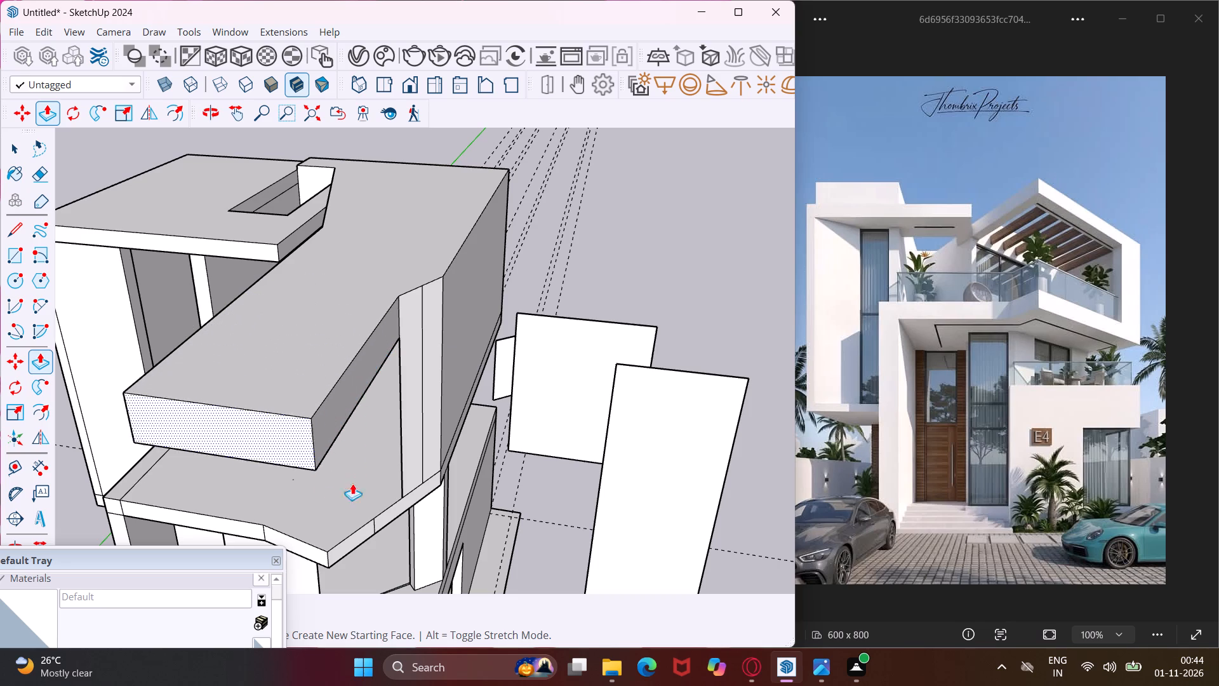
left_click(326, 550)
Draw a diagonal line on the roof top from the outer wall end's corner to the overhang's inner front corner.
middle_click_drag(338, 395, 363, 400)
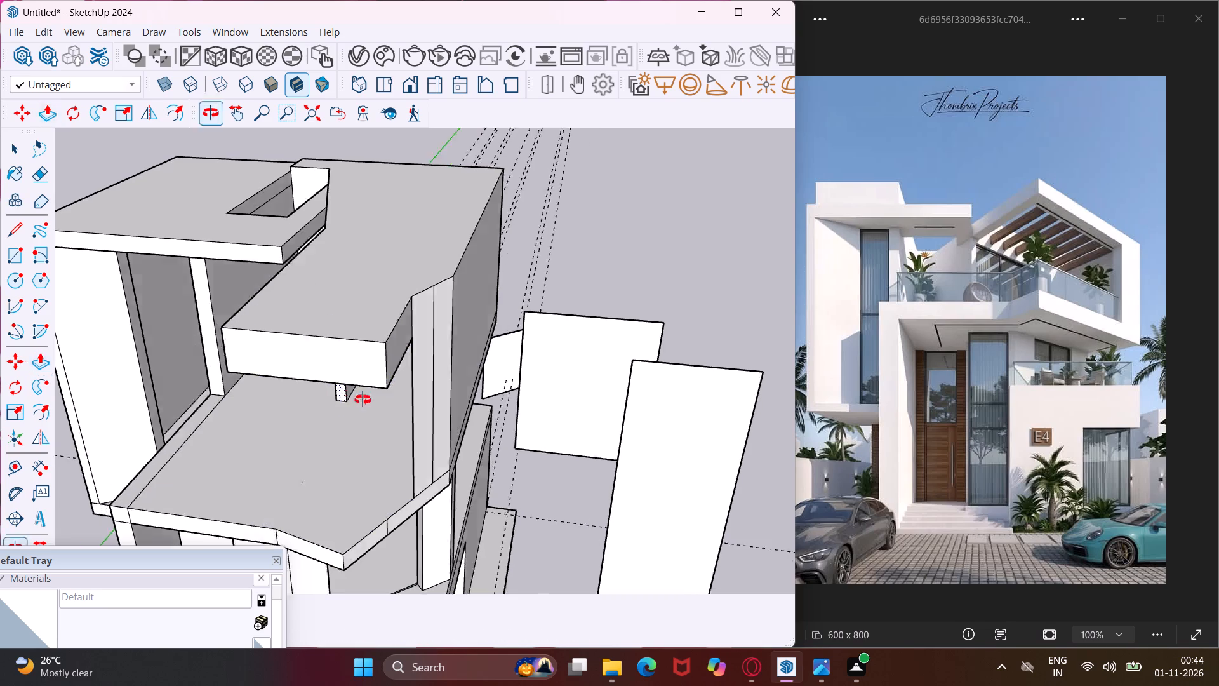
middle_click_drag(363, 400, 479, 411)
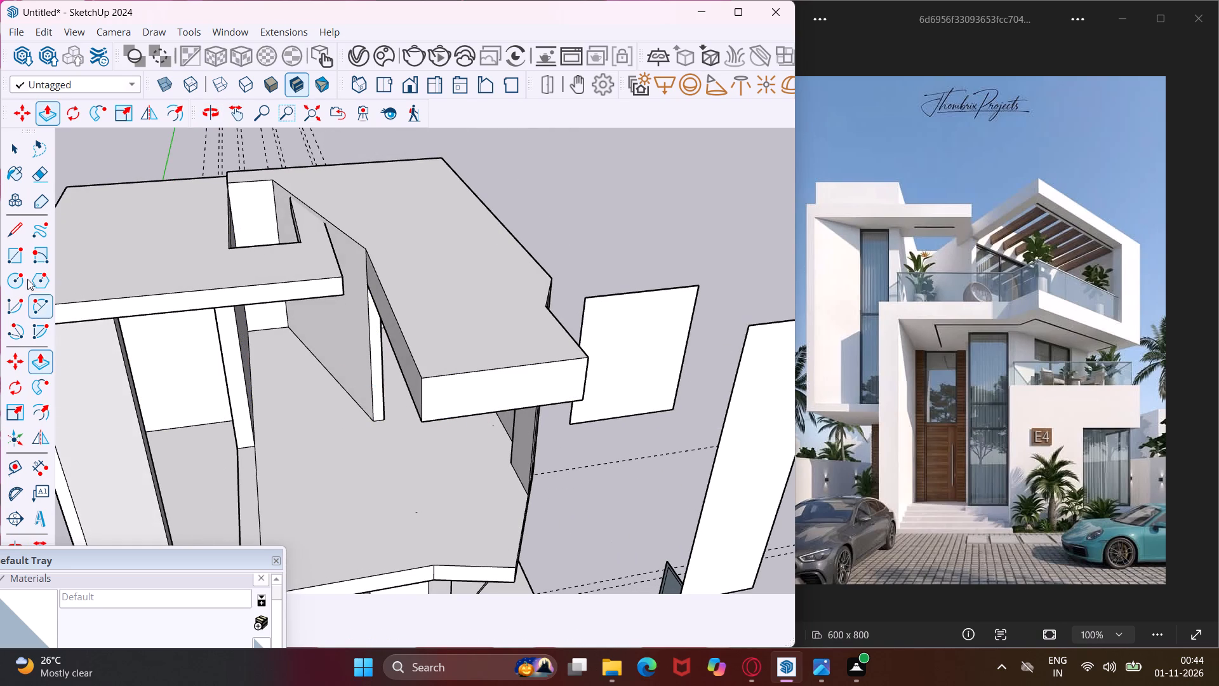
left_click(6, 234)
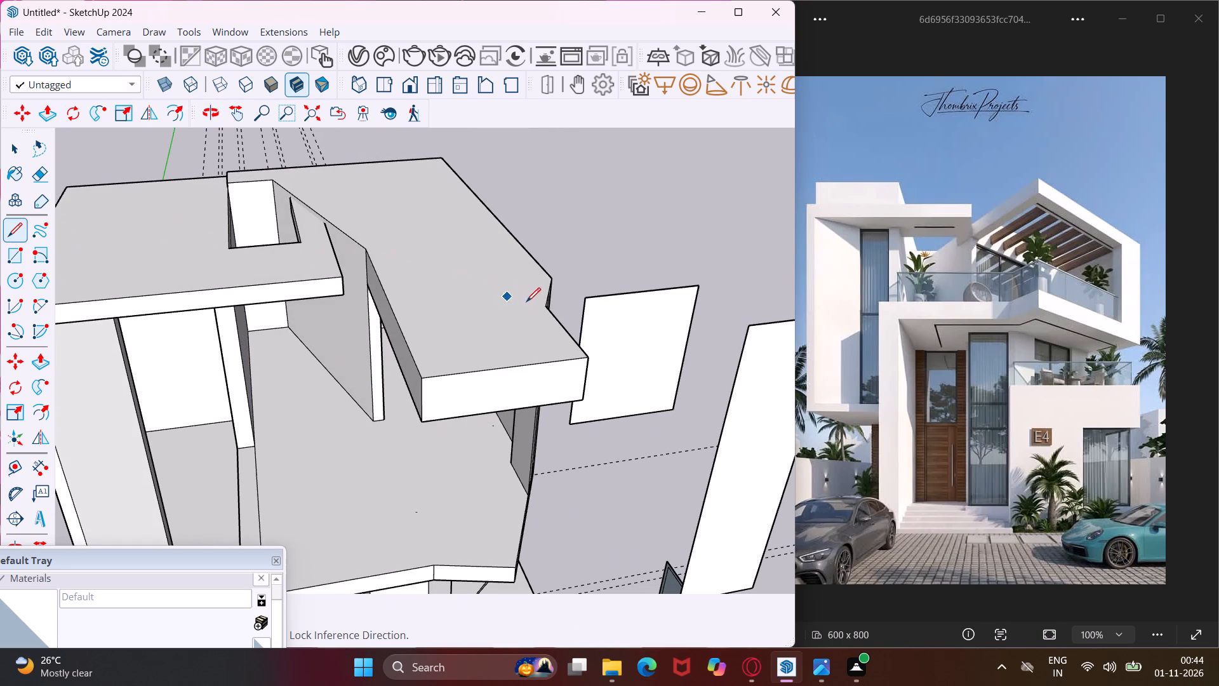
scroll(541, 309, "up", 2)
left_click(548, 310)
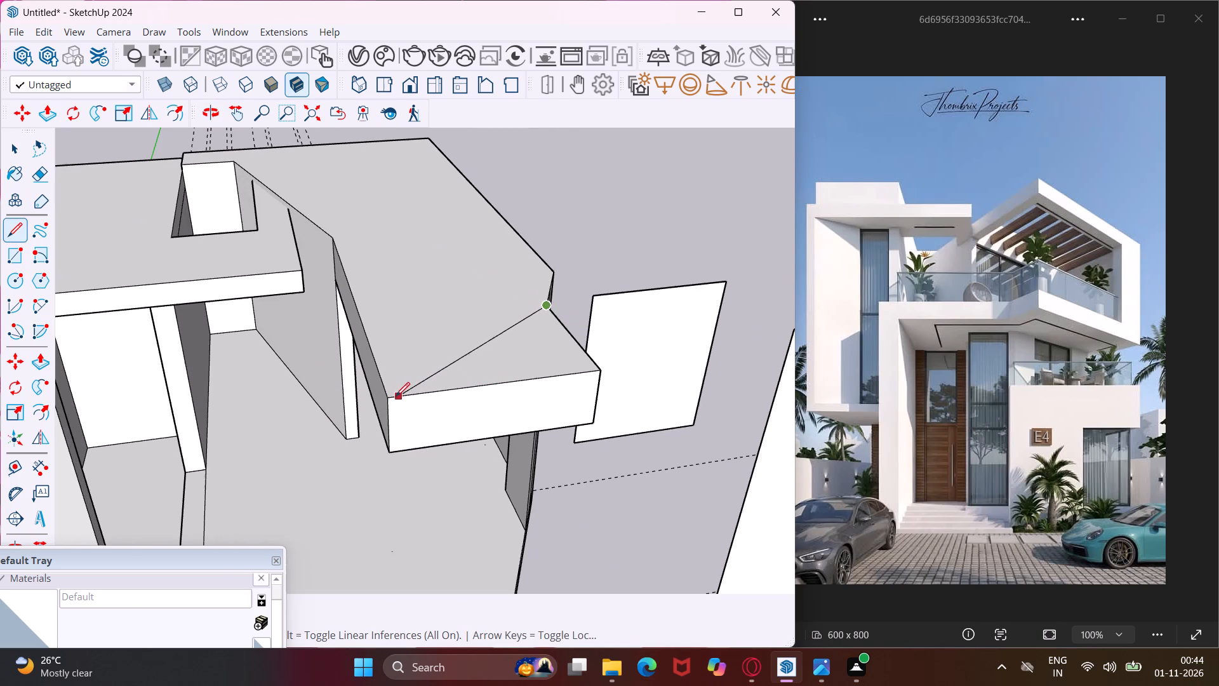
left_click(387, 399)
key("Escape")
key("space")
Push the triangular roof face in front of the diagonal down through the overhang's thickness to leave a slanted front.
left_click(483, 368)
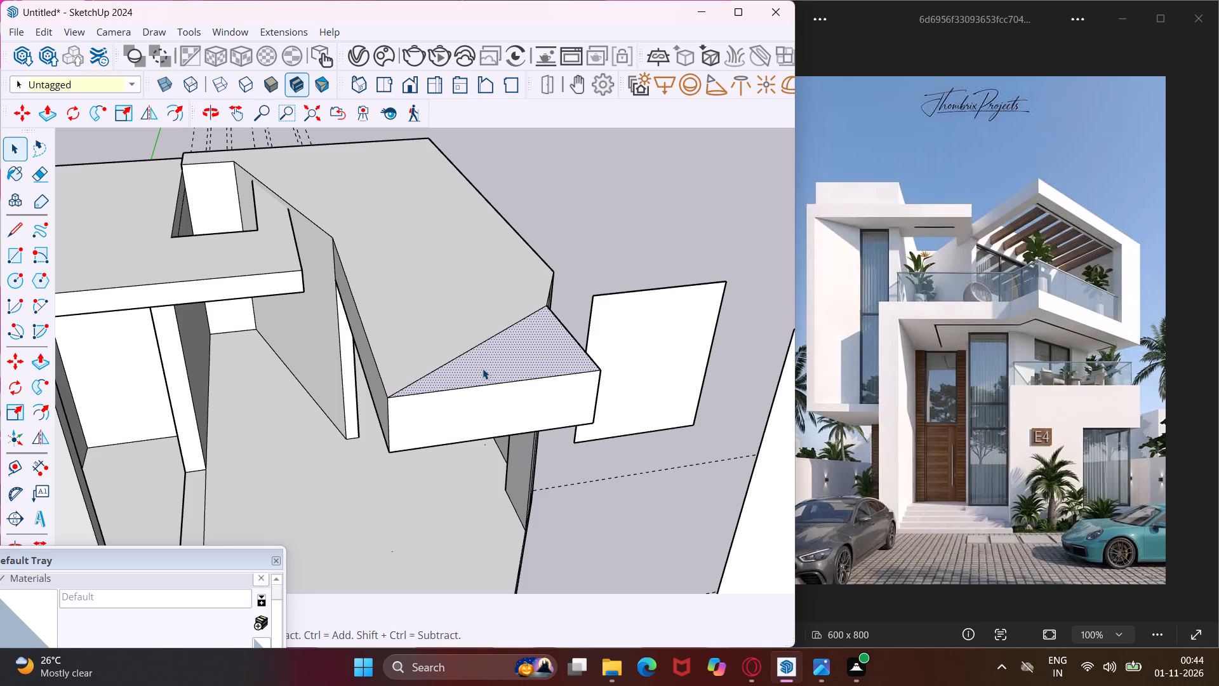
key("p")
left_click(483, 368)
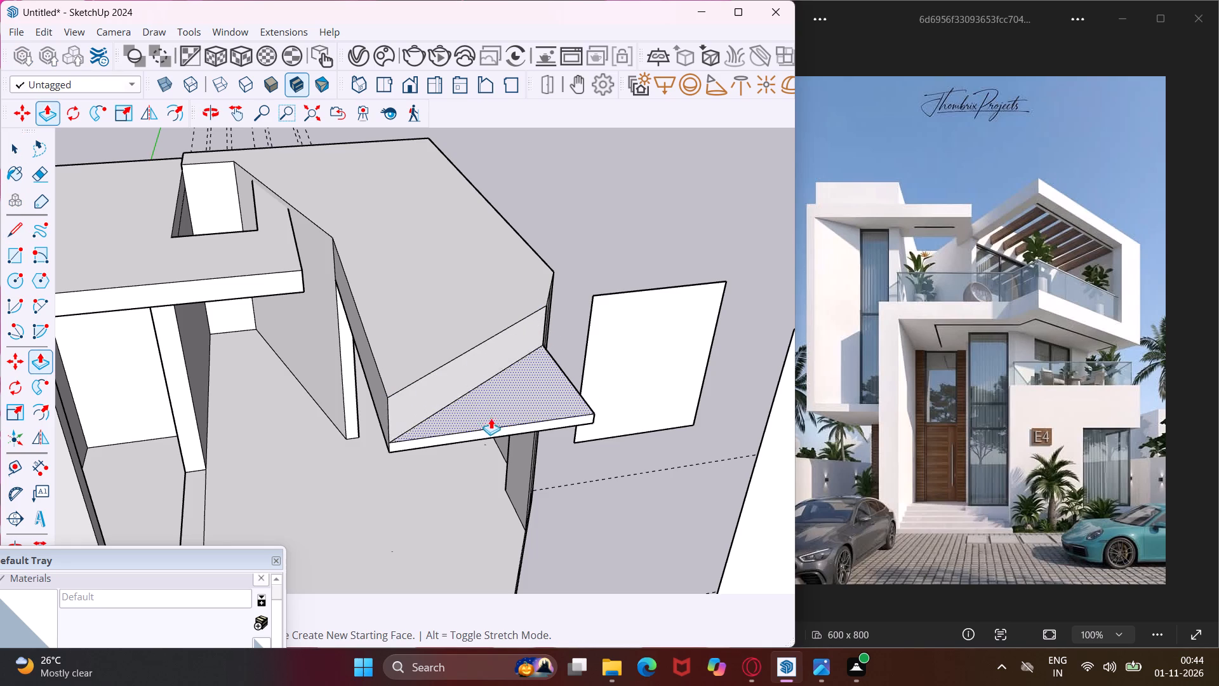
left_click(503, 436)
key("Escape")
key("space")
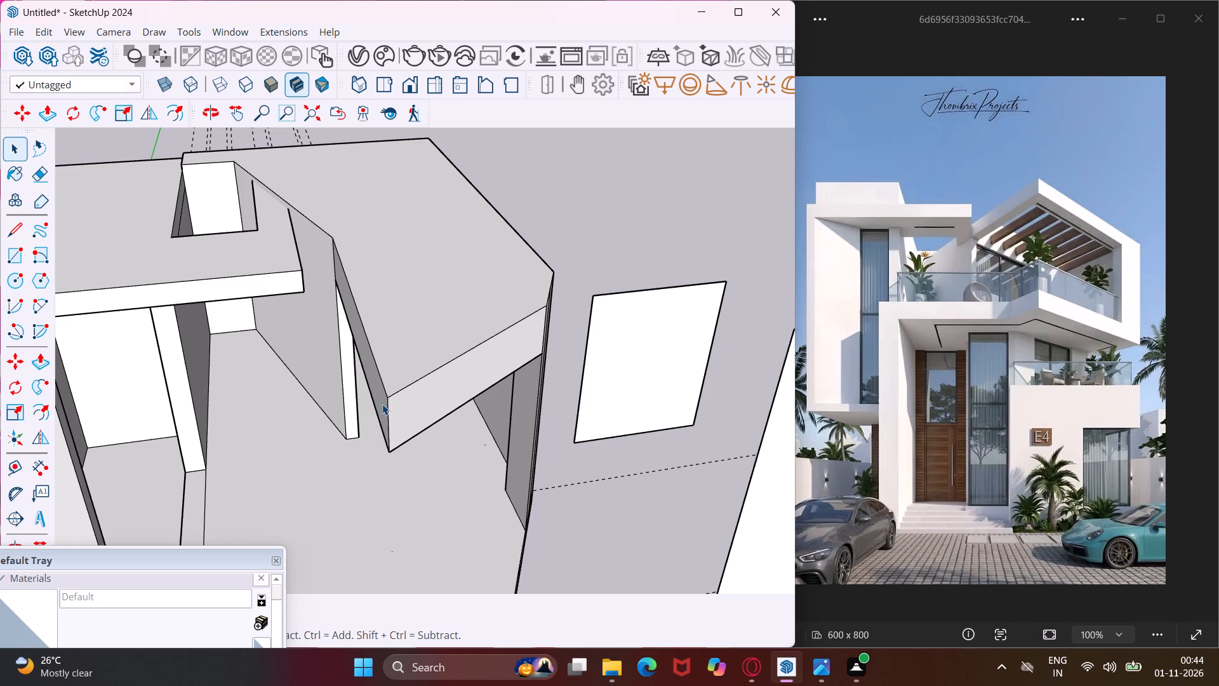
middle_click_drag(382, 404, 491, 385)
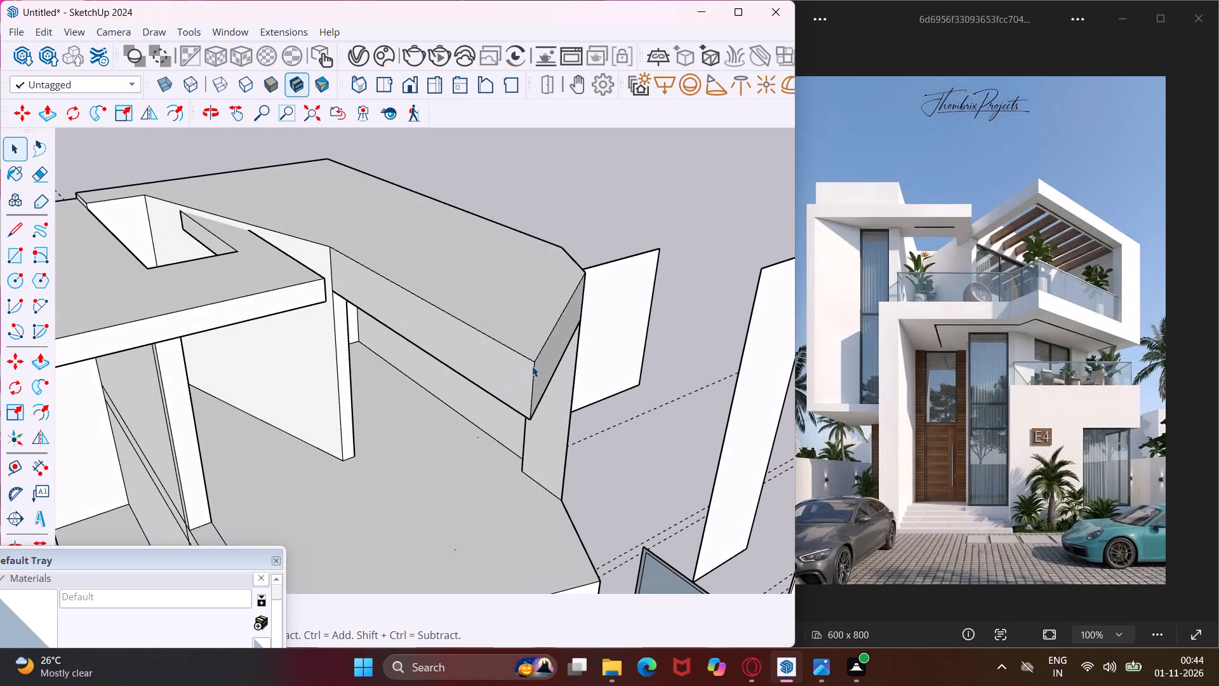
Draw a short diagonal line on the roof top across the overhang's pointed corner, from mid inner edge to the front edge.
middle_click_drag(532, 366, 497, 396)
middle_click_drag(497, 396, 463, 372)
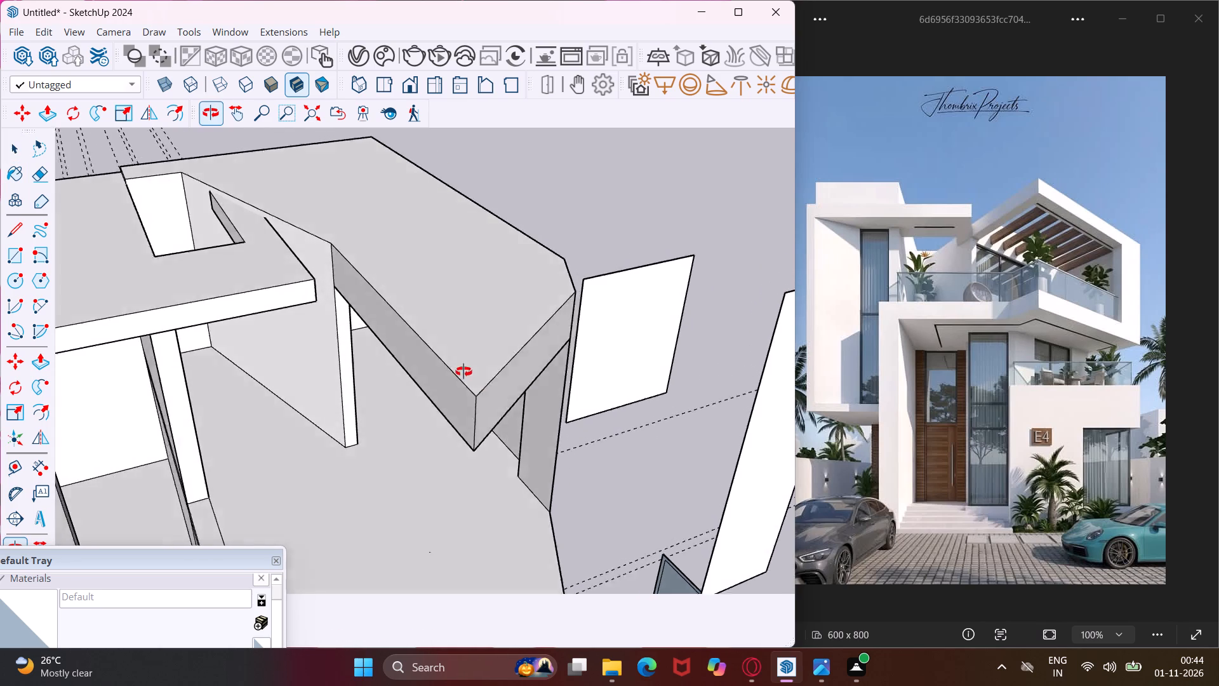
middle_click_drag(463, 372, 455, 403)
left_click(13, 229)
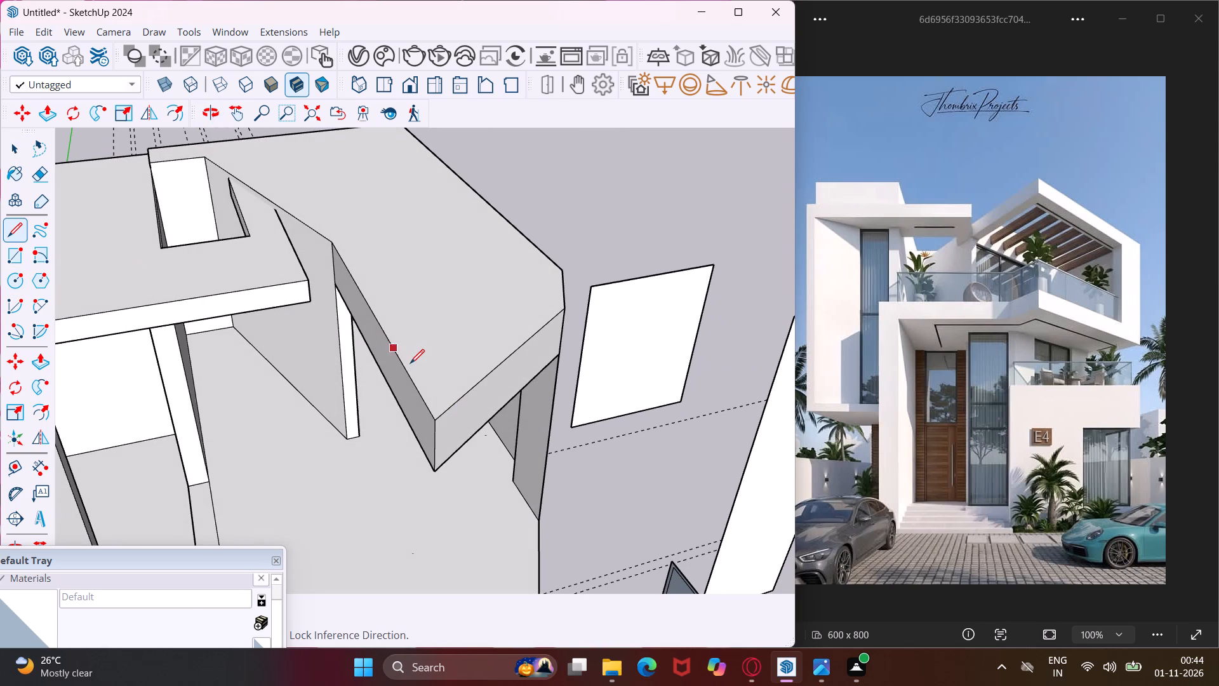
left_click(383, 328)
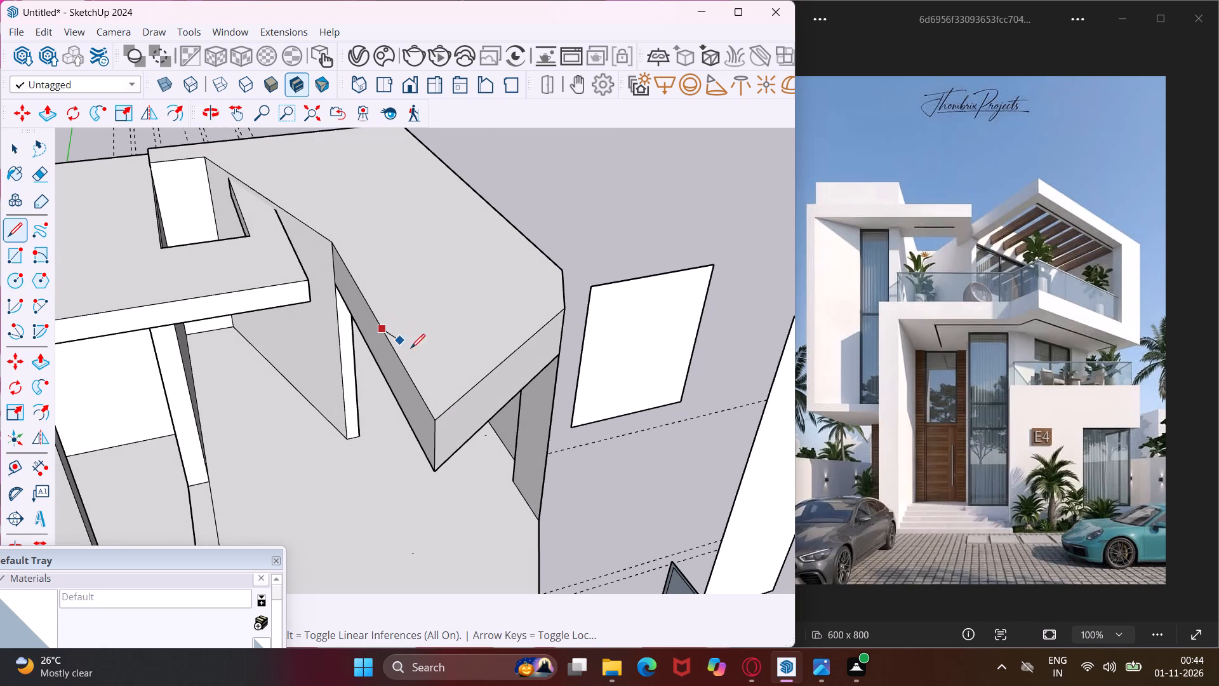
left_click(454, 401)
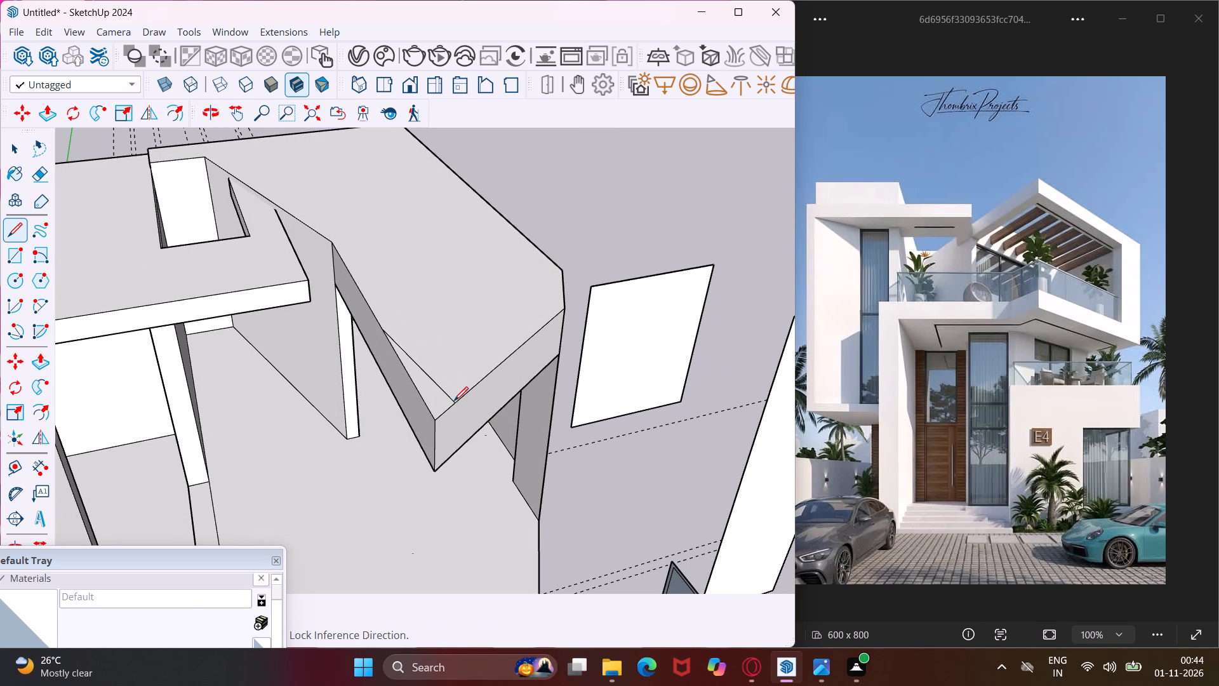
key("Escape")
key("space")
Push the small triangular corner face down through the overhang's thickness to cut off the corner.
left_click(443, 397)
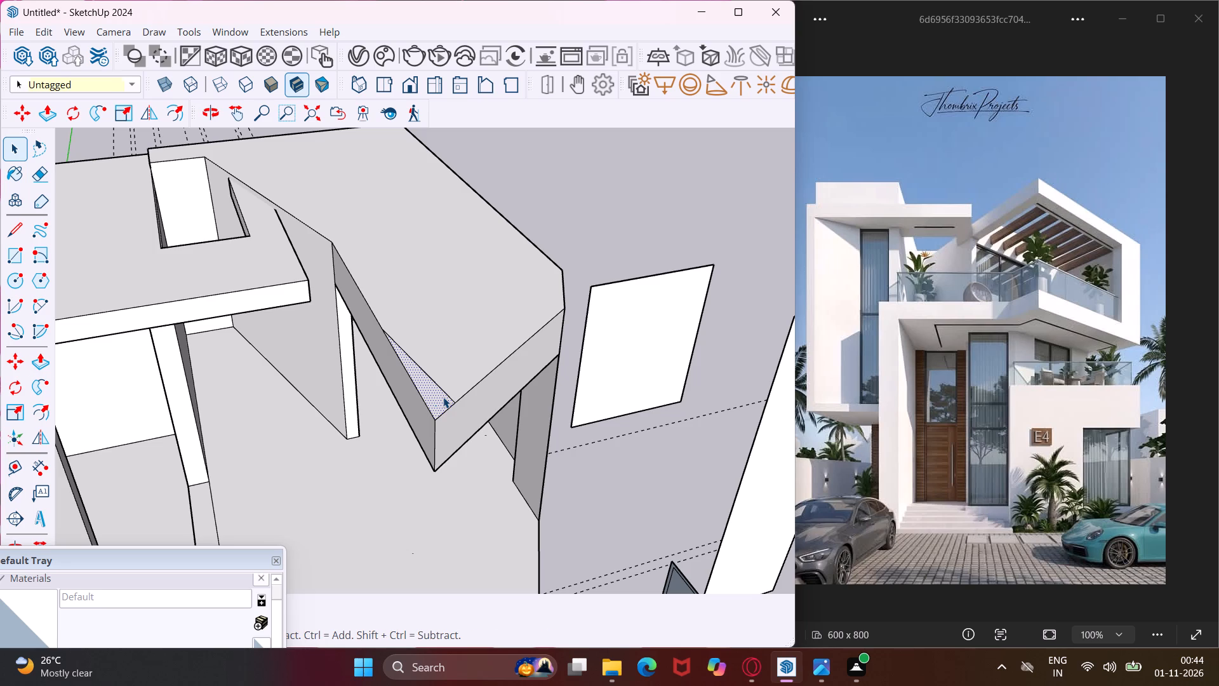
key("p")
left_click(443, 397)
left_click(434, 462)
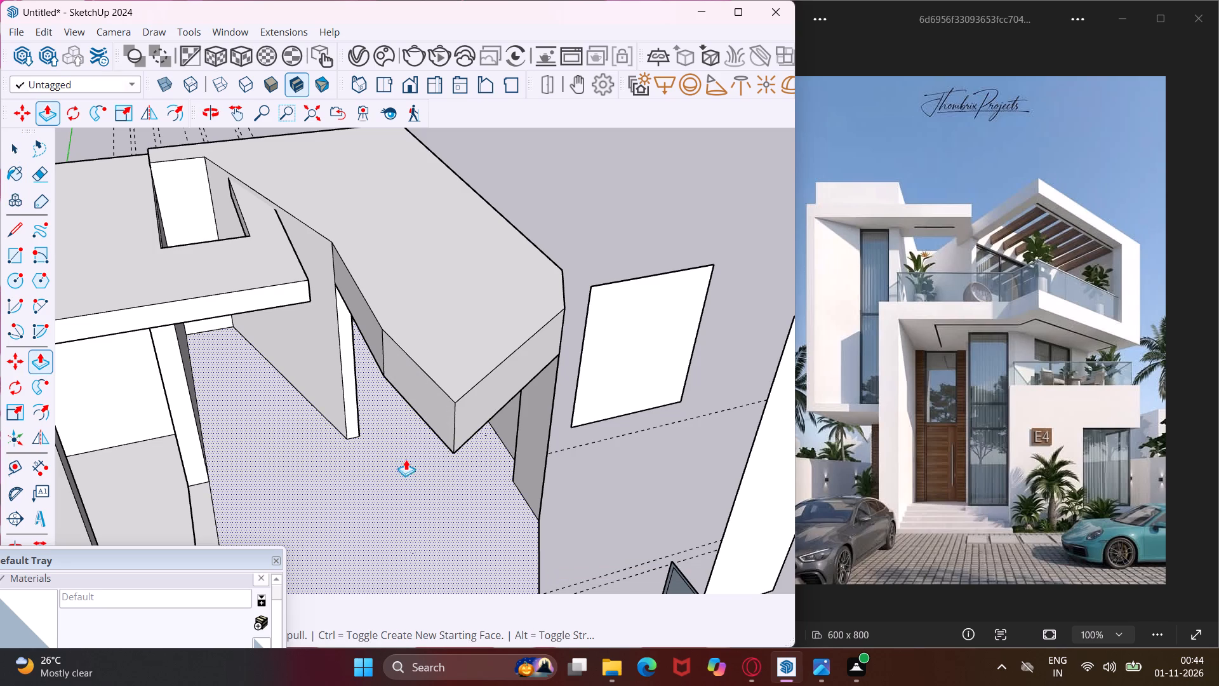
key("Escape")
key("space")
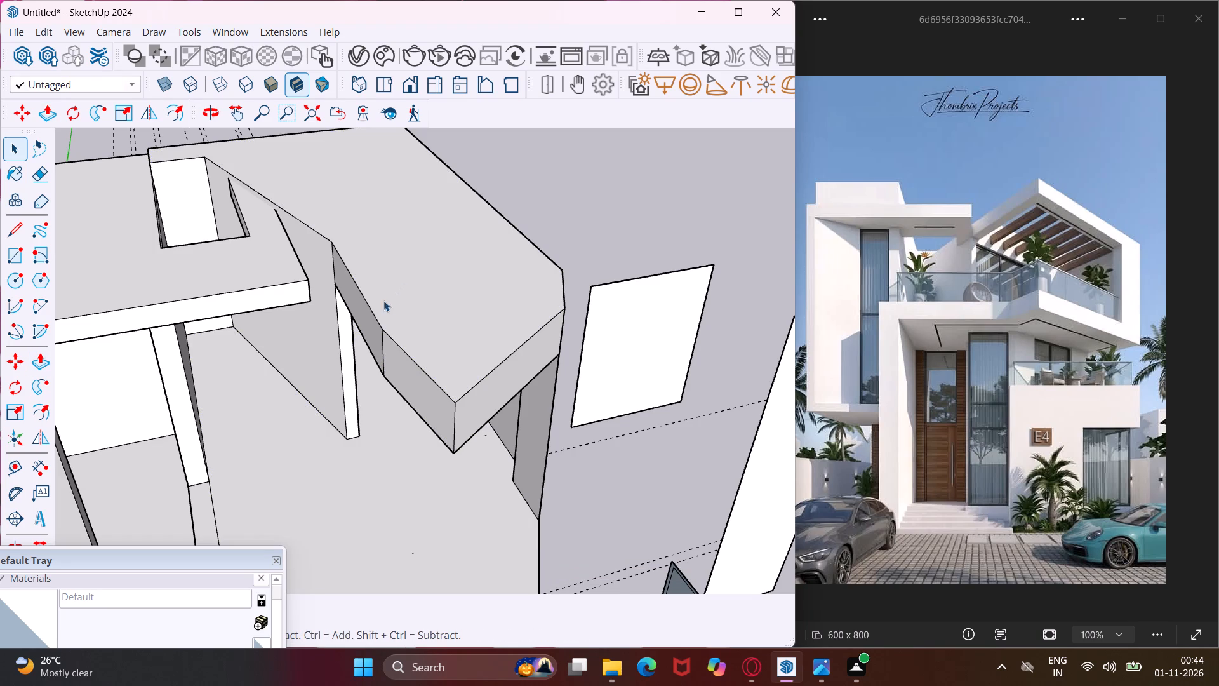
Draw a straight line on the roof top from the outer wall end's corner to the overhang's front edge, beyond the cut corner.
left_click(12, 231)
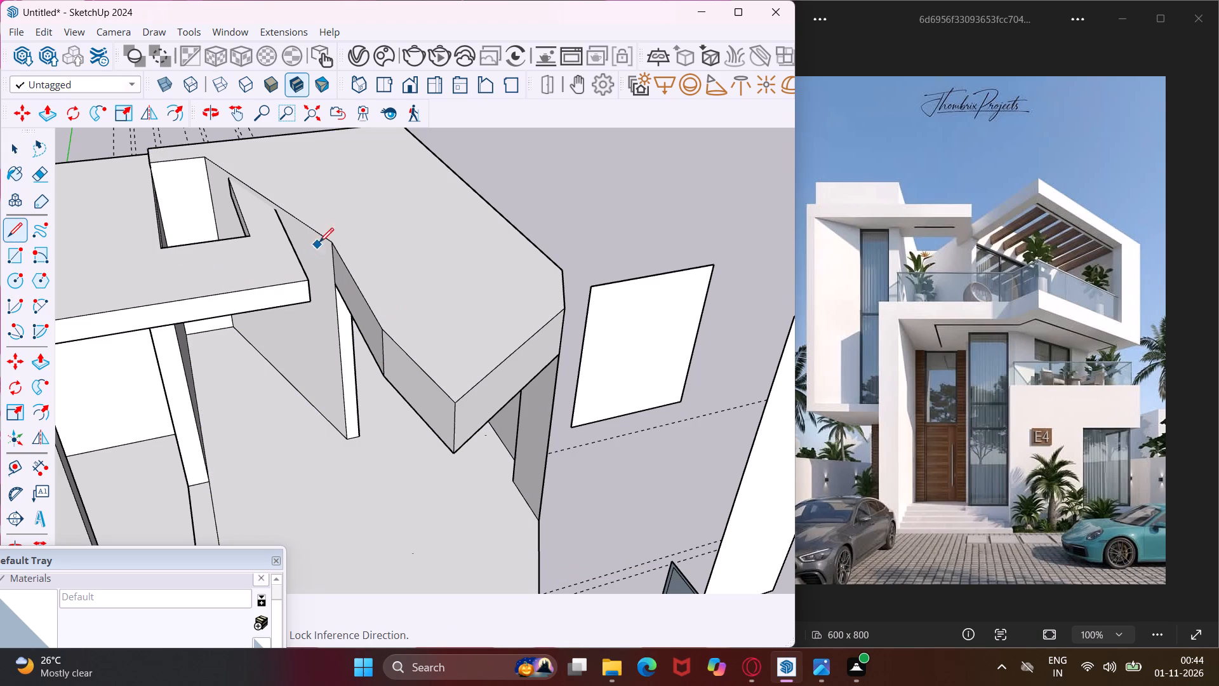
left_click(331, 243)
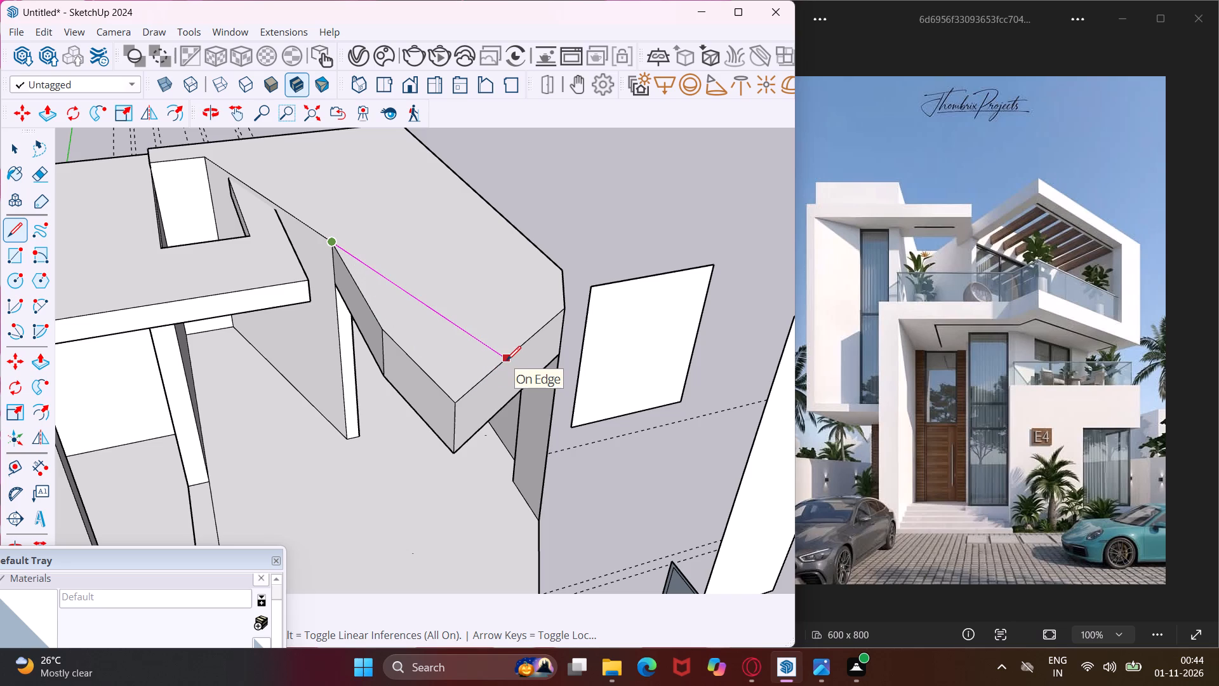
scroll(501, 360, "down", 4)
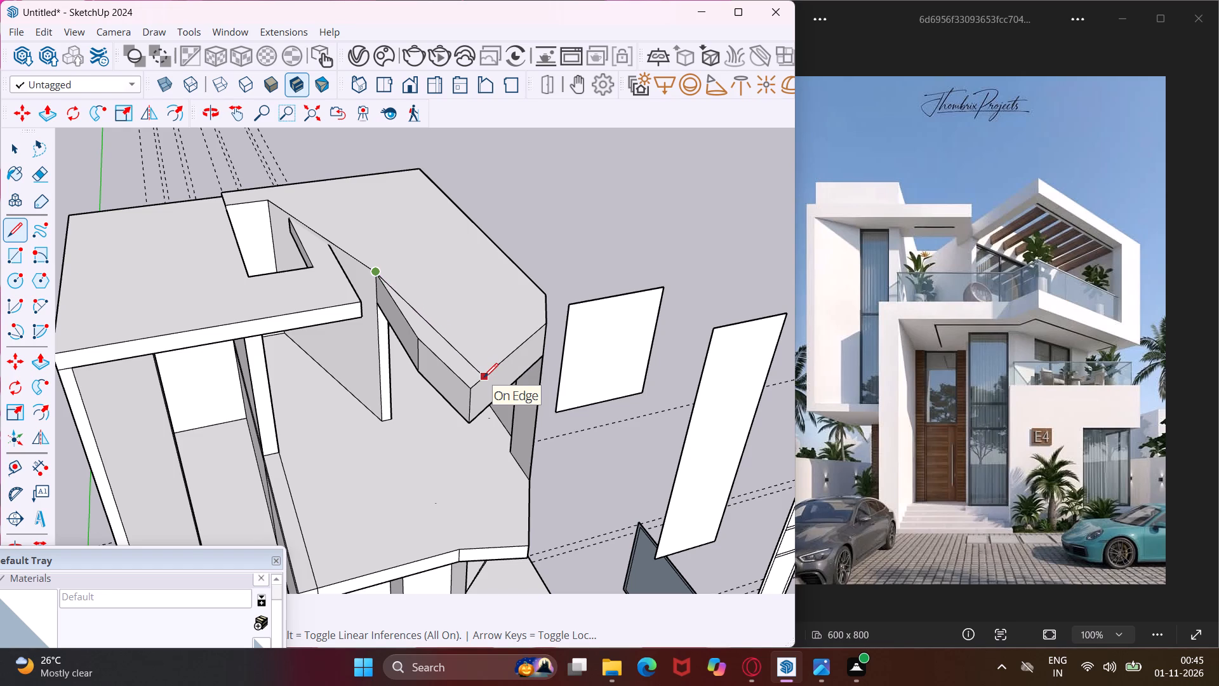
left_click(484, 377)
key("Escape")
key("space")
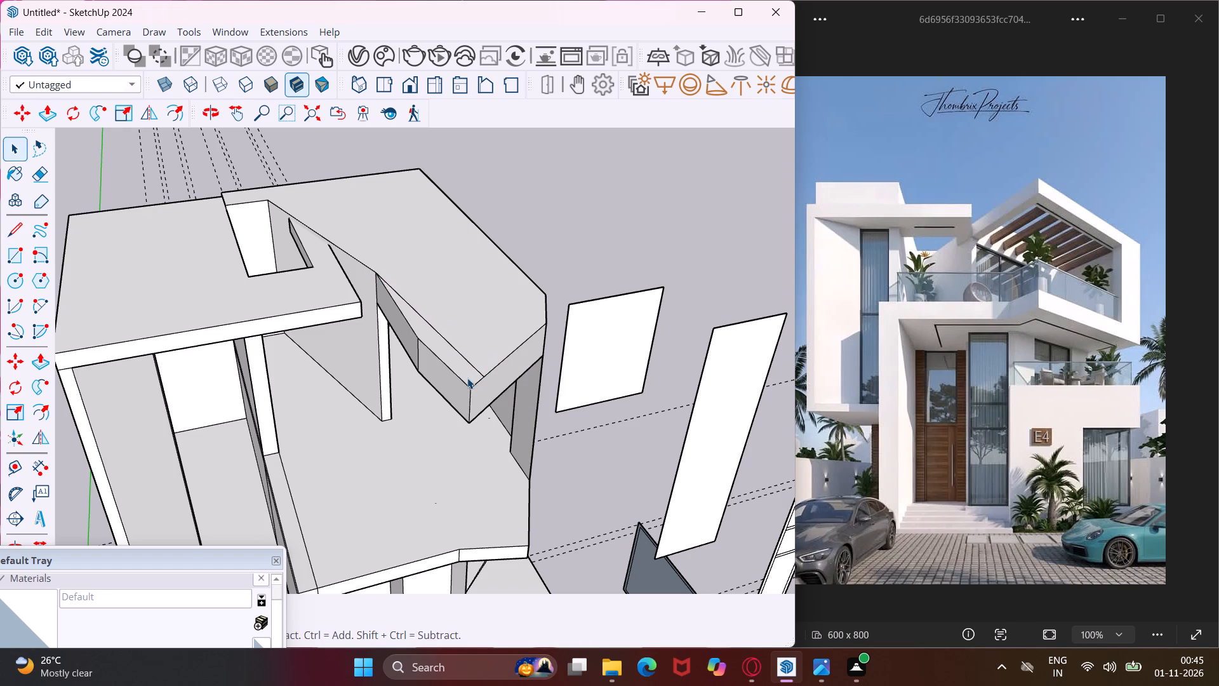
Push the narrow roof strip outside the new line down through the overhang's thickness to leave one straight inner side.
left_click(467, 378)
key("p")
left_click(460, 373)
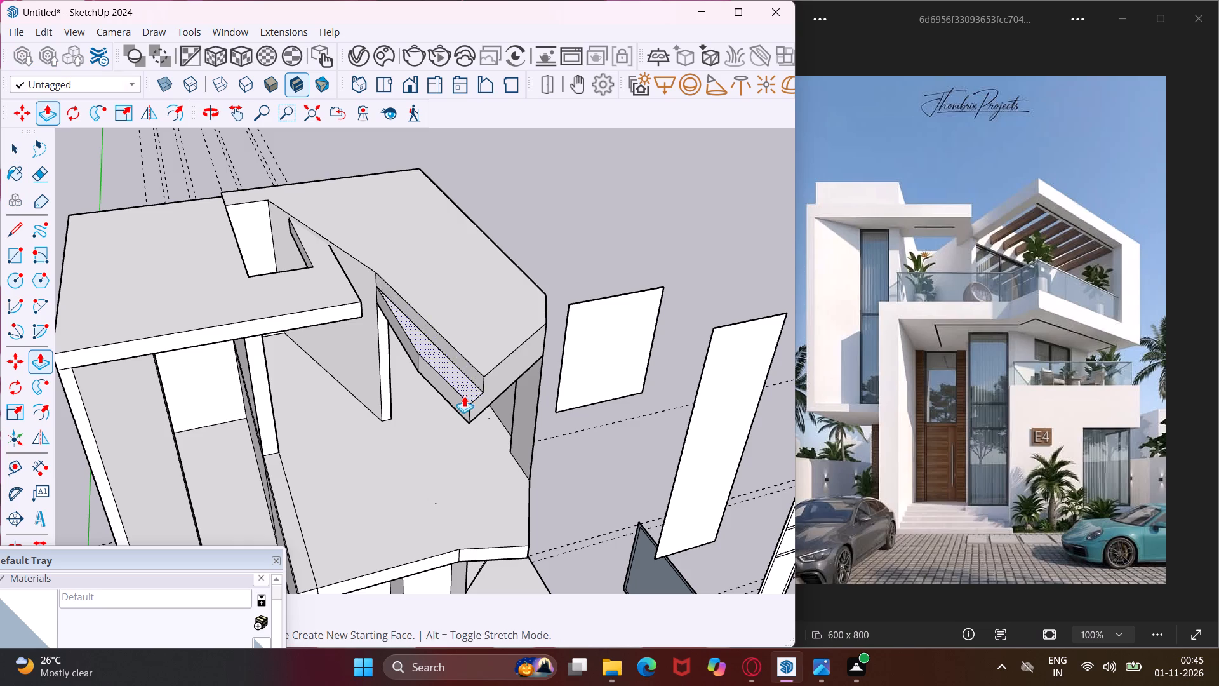
left_click(469, 420)
key("Escape")
key("space")
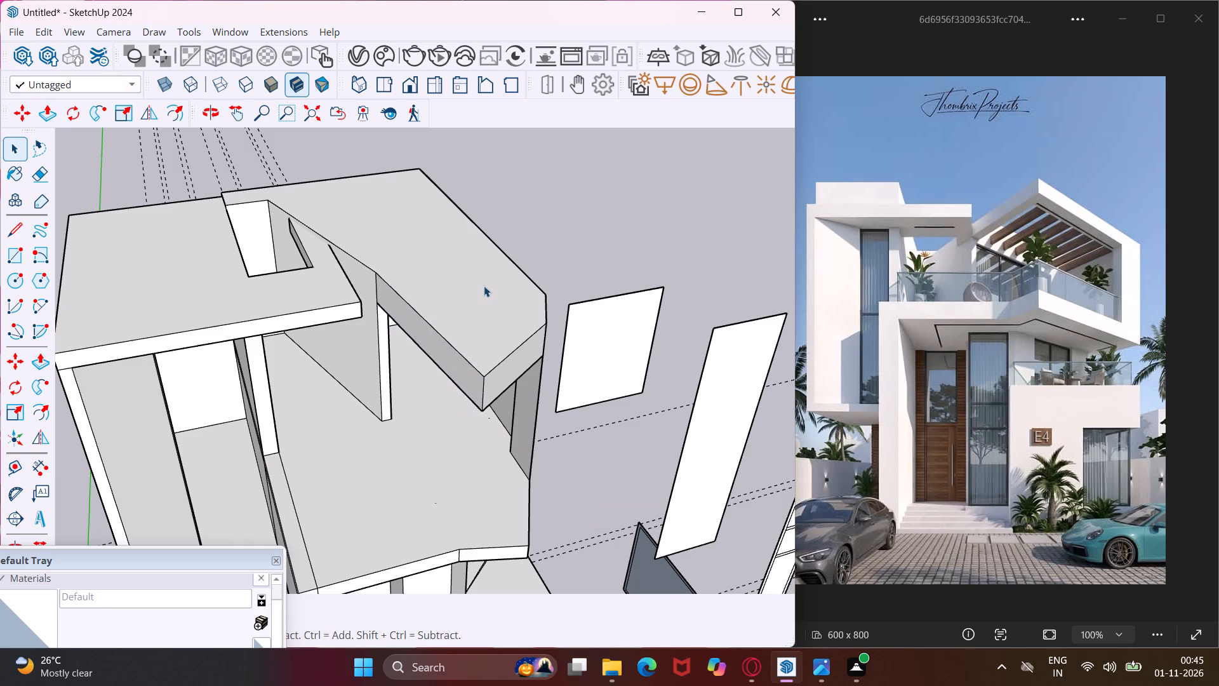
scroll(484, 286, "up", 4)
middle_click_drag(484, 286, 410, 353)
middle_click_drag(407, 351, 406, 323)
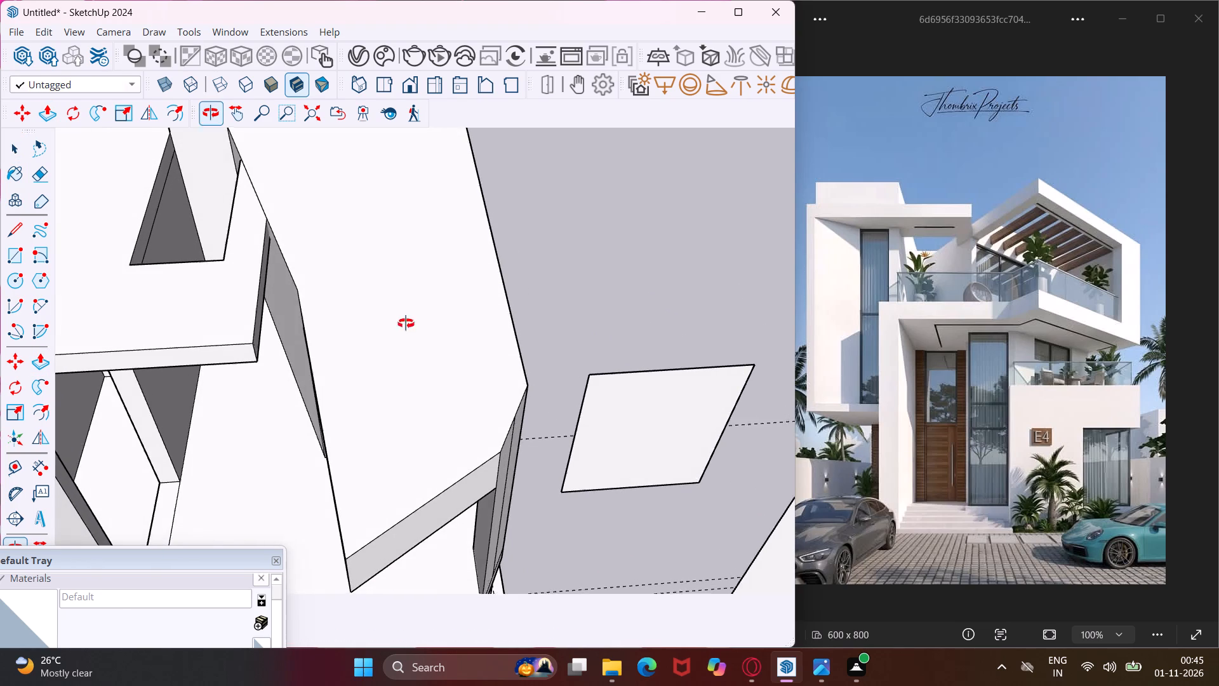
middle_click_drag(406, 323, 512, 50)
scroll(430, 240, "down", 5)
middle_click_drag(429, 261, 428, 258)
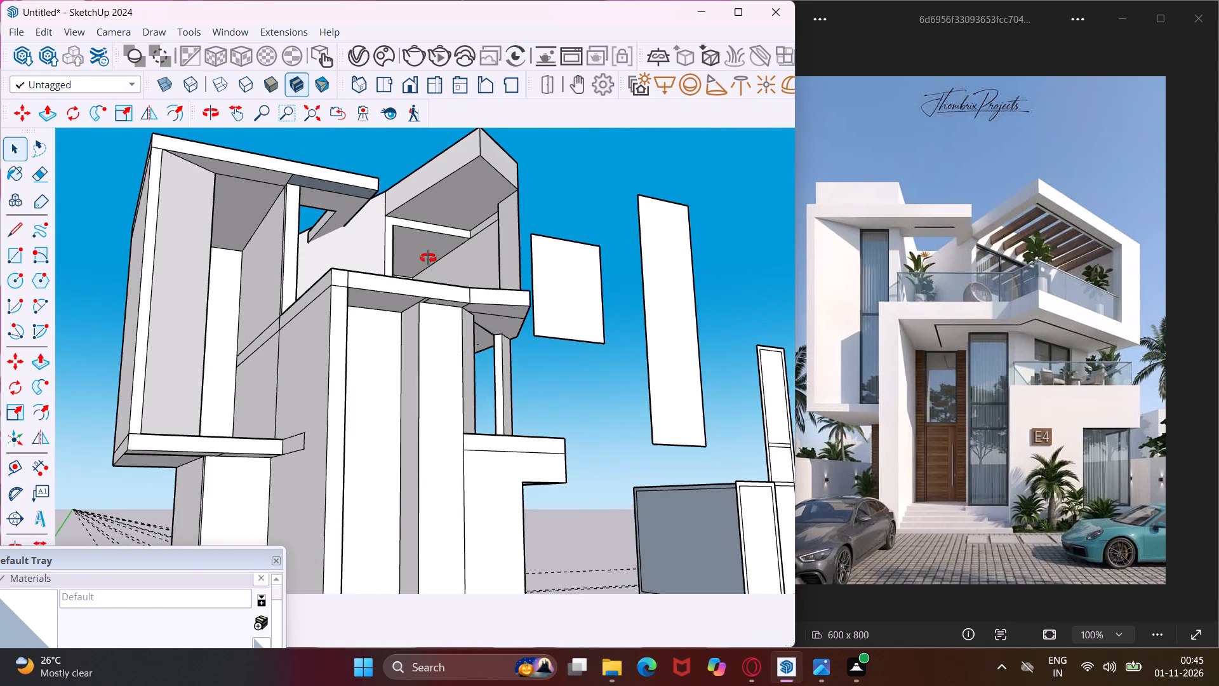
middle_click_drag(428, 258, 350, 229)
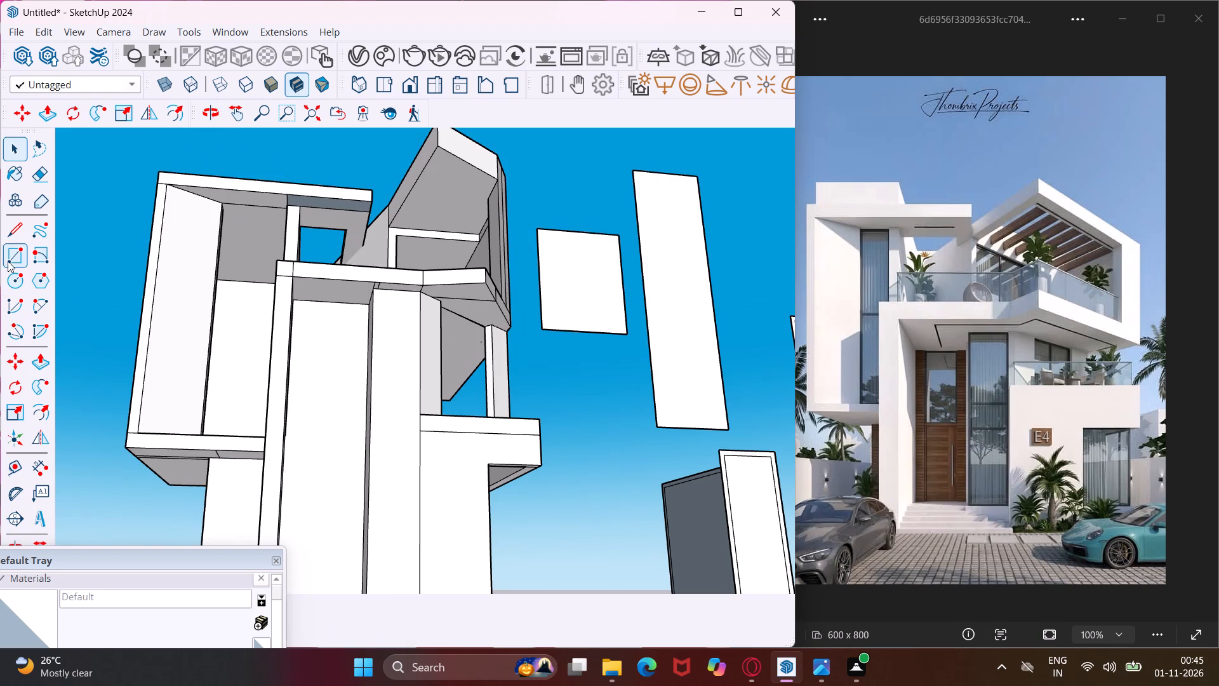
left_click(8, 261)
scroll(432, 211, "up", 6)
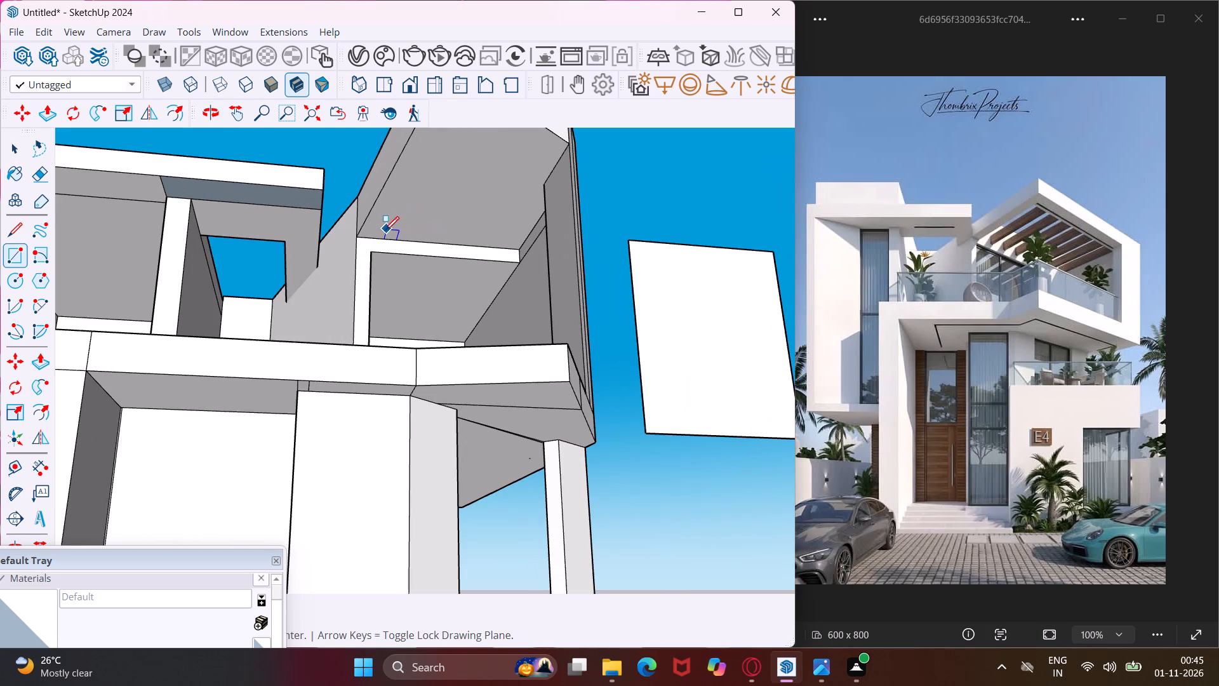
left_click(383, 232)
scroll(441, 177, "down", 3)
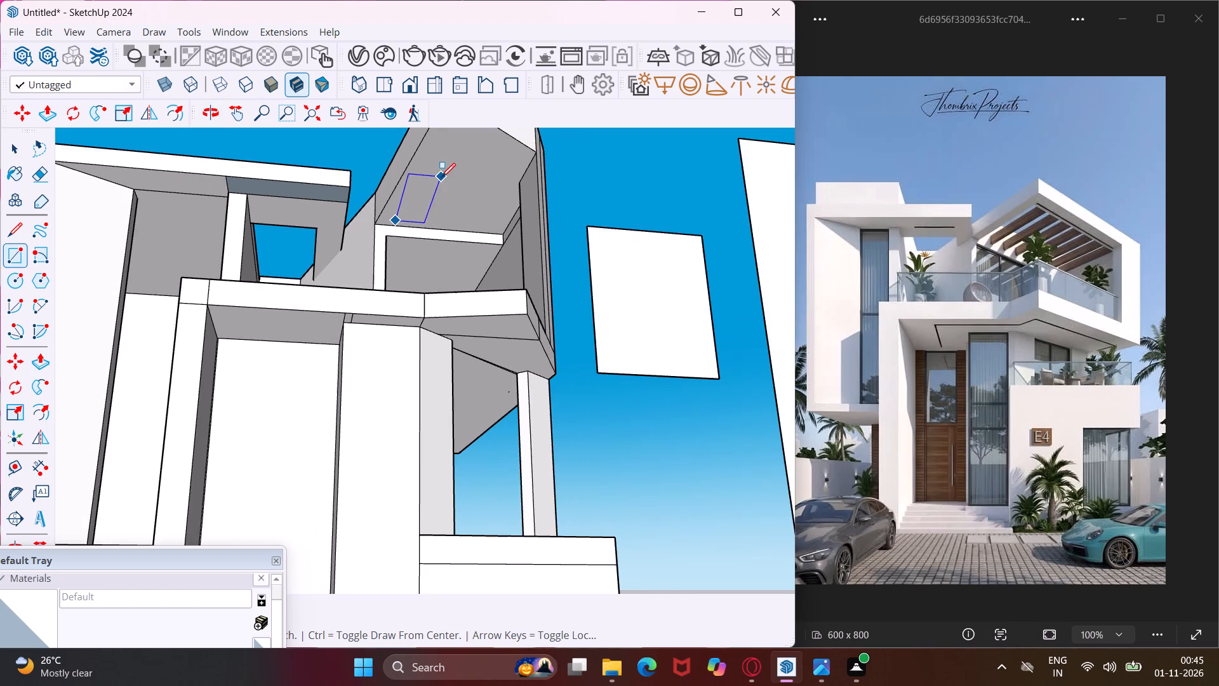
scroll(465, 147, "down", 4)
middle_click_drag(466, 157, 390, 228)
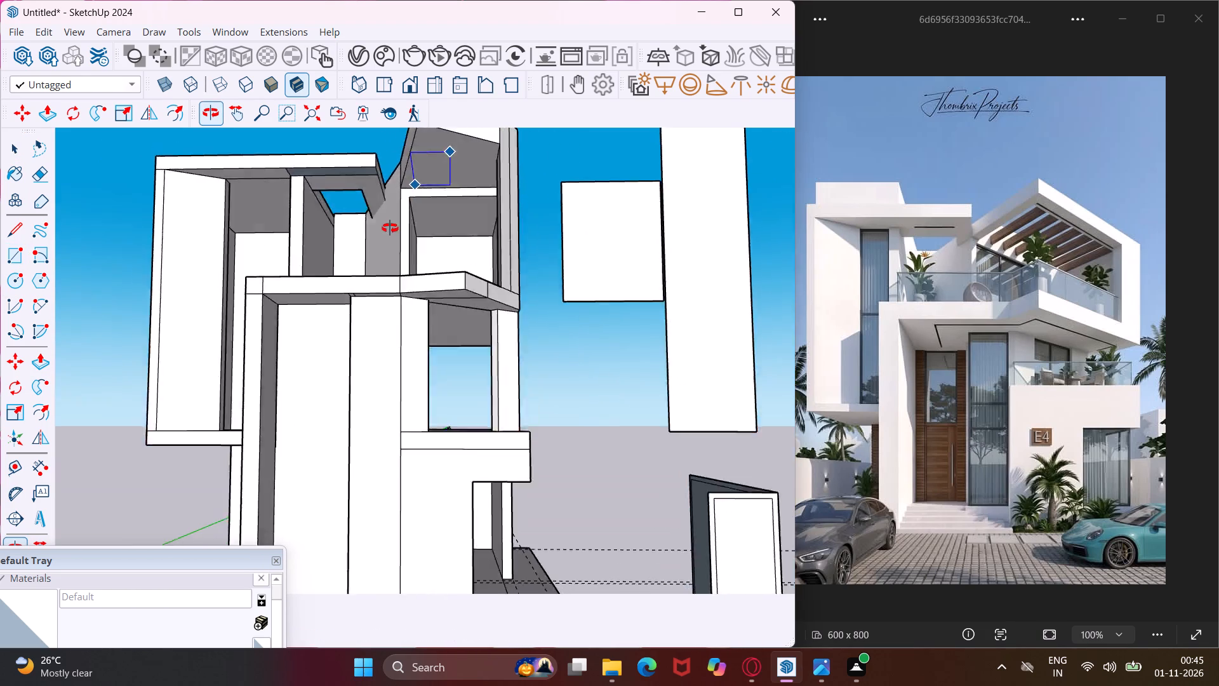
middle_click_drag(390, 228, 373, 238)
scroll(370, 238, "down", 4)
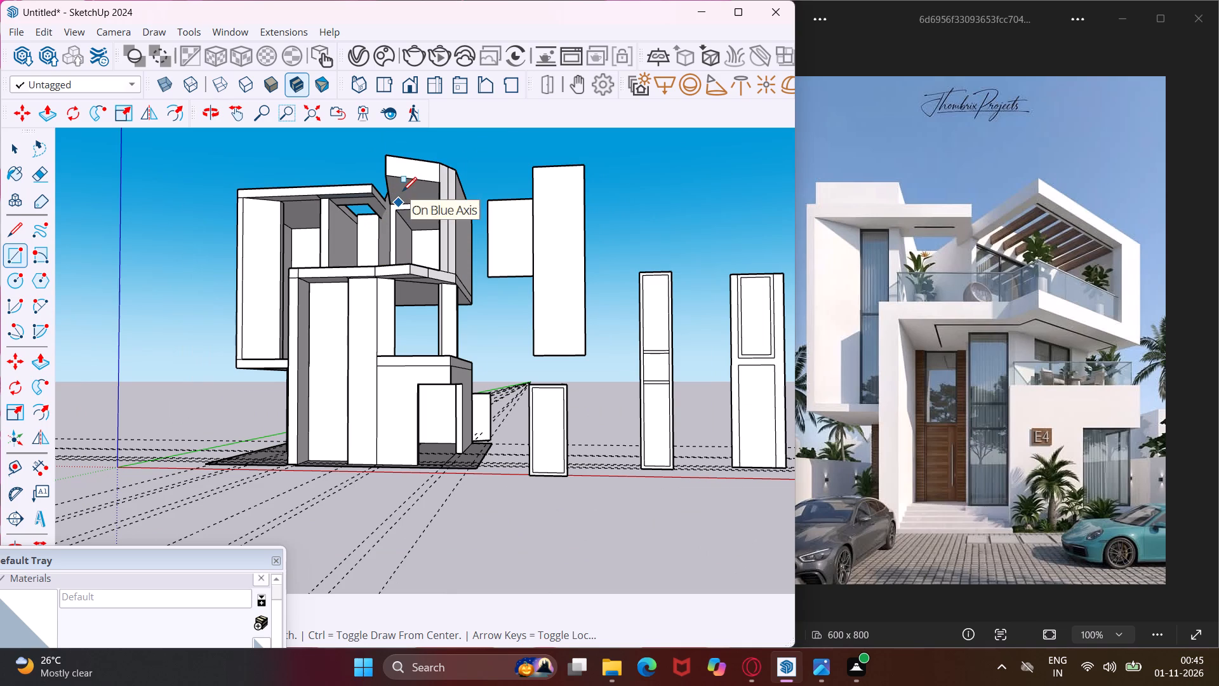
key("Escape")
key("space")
Draw two parallel lines across the roof overhang's underside, from the window wall's top edge to the overhang's front edge, for the pergola slats.
scroll(403, 191, "up", 3)
middle_click_drag(403, 191, 462, 100)
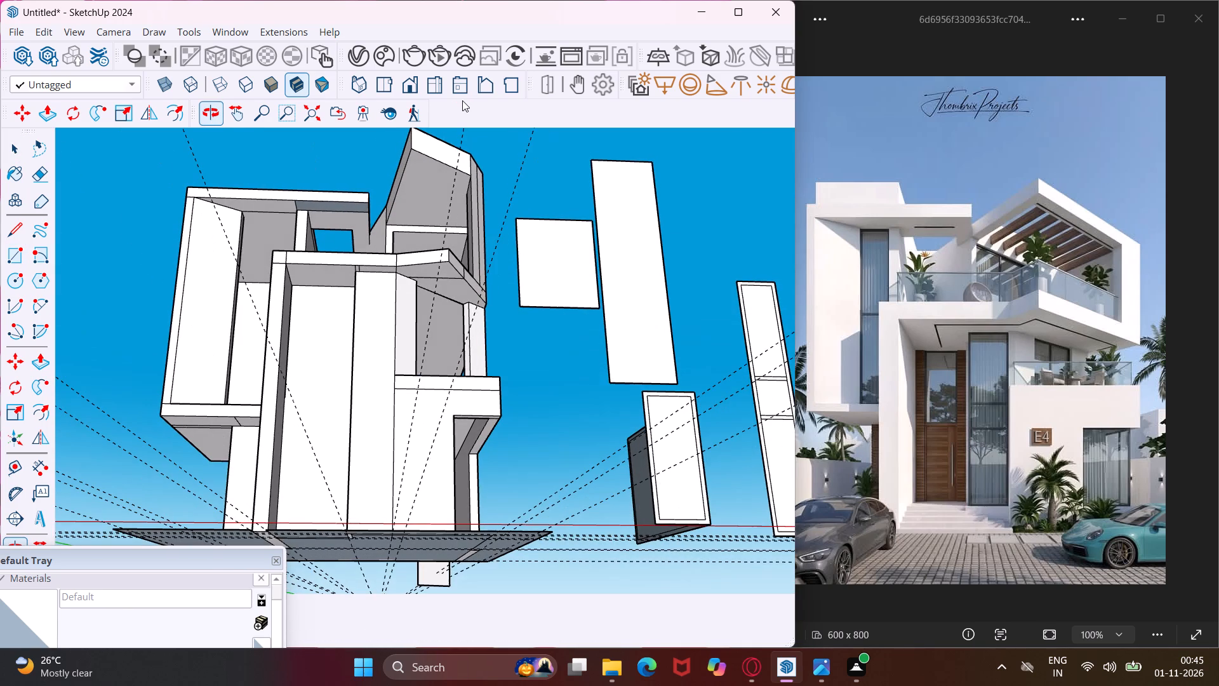
left_click(8, 233)
scroll(419, 177, "up", 5)
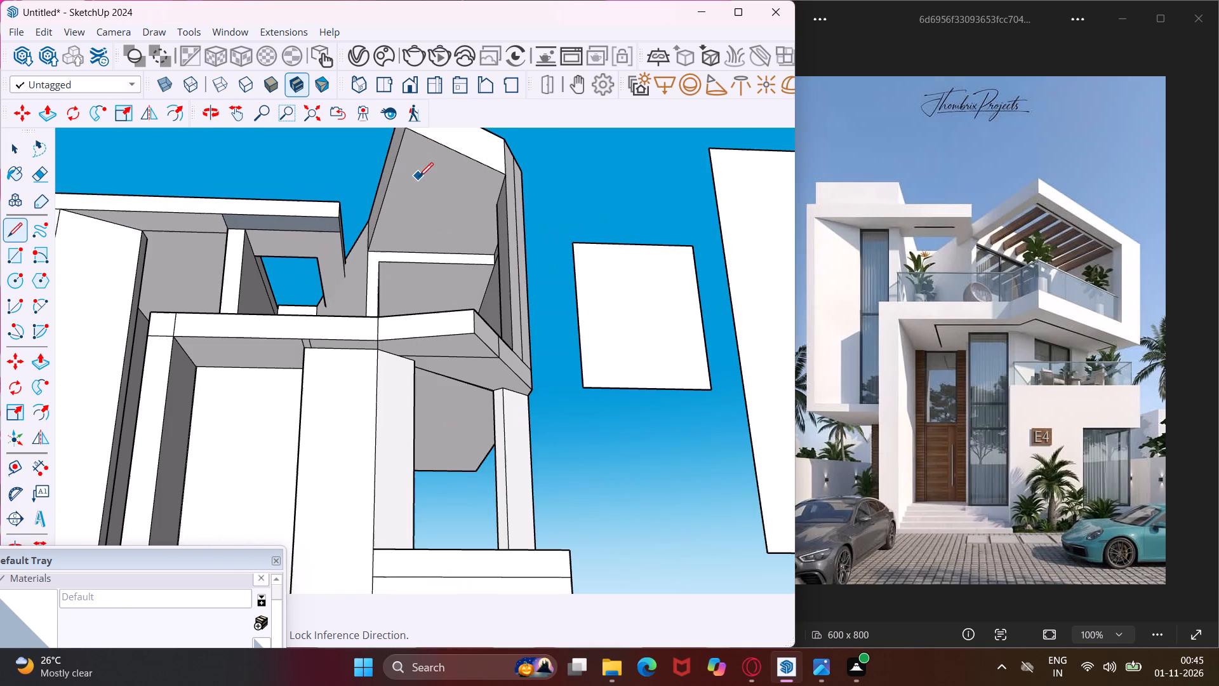
scroll(390, 251, "up", 1)
left_click(385, 250)
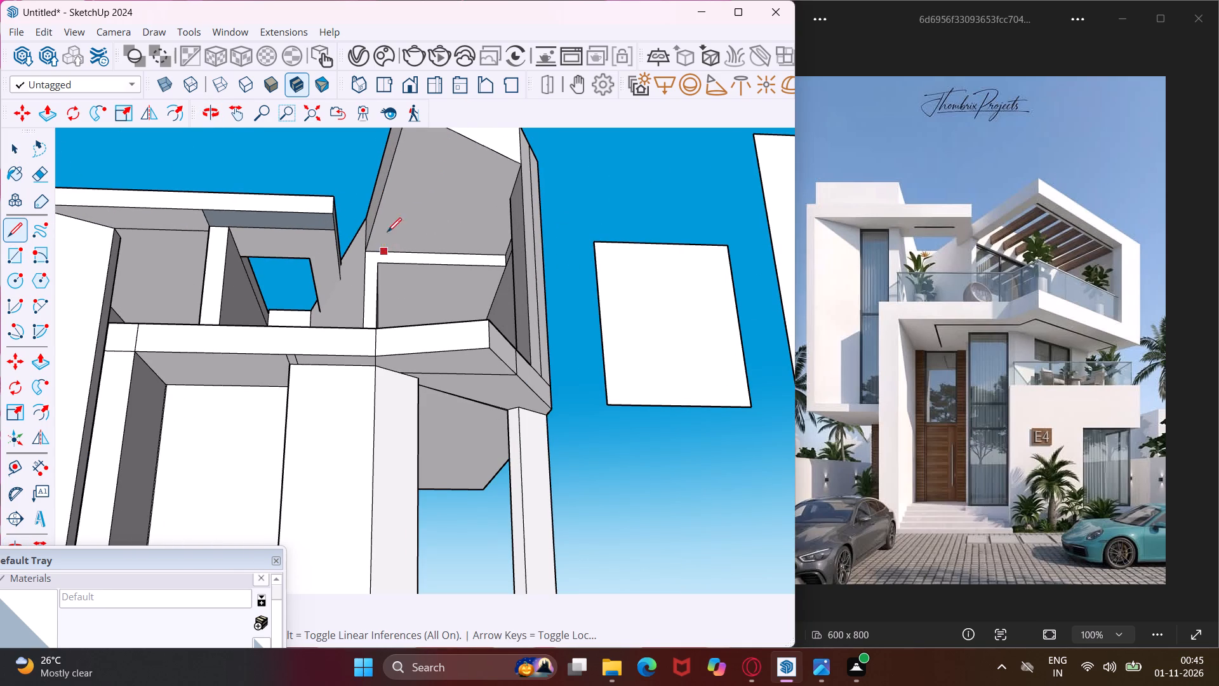
scroll(413, 182, "down", 3)
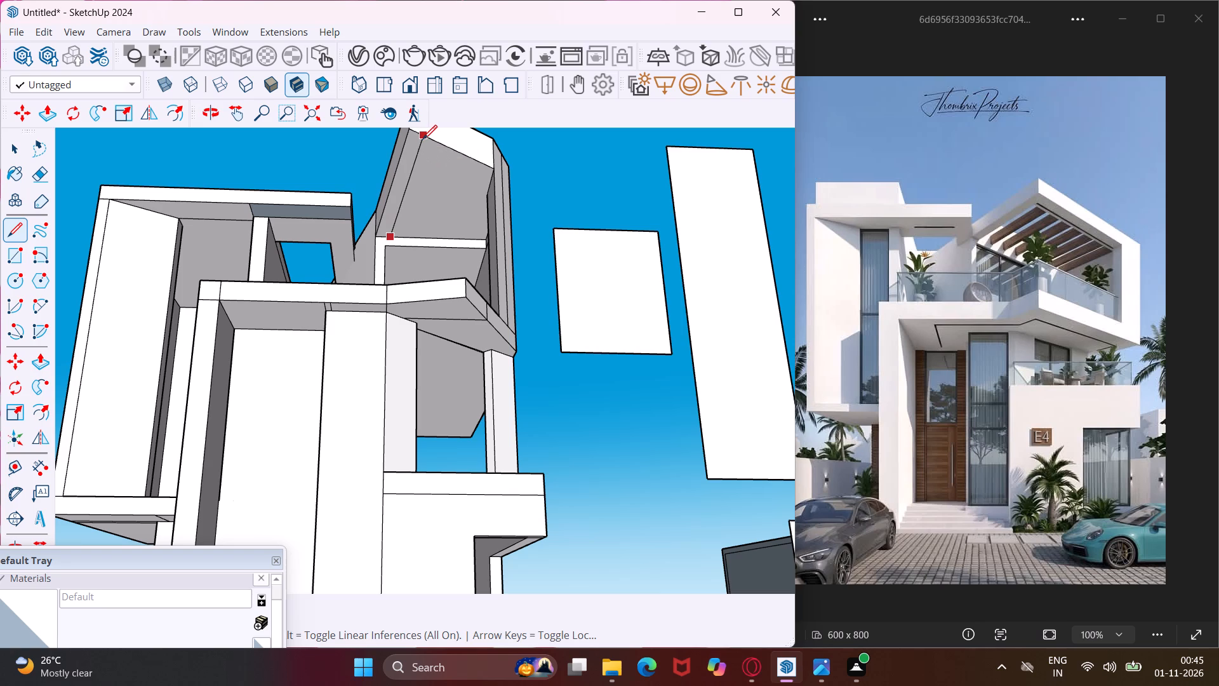
left_click(423, 139)
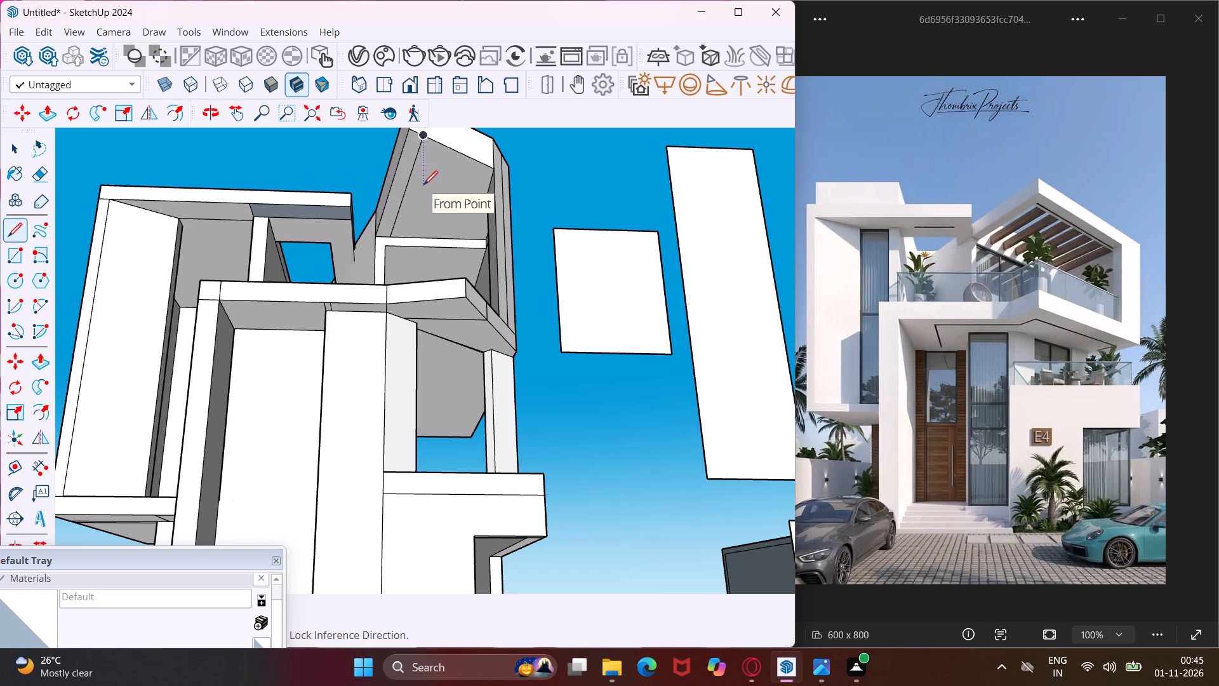
left_click(403, 235)
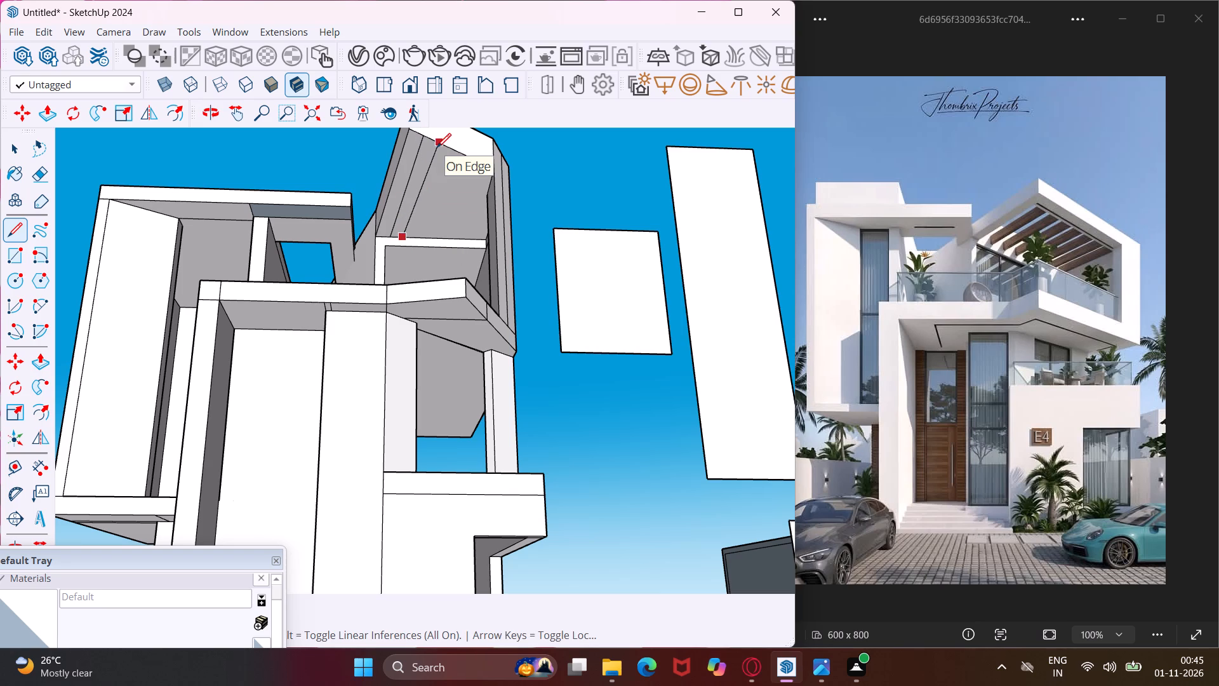
left_click(434, 146)
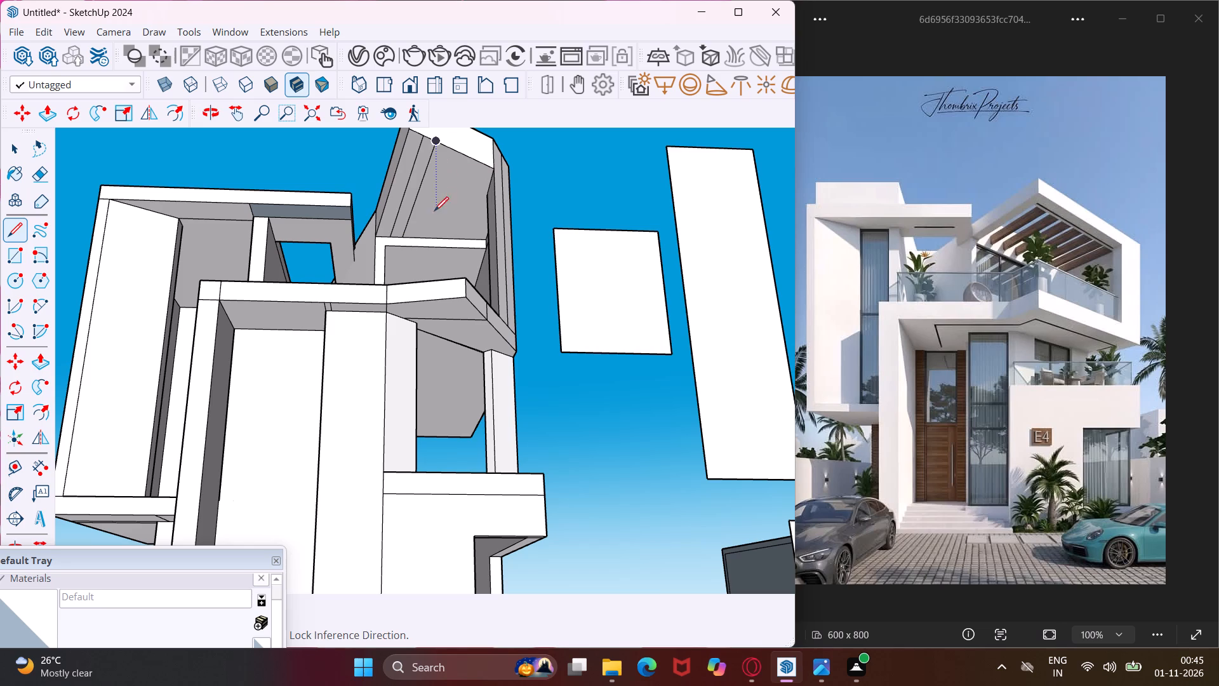
Draw three more parallel slat lines across the overhang's underside, spaced like the first two, between the window wall and the front edge.
scroll(416, 236, "up", 6)
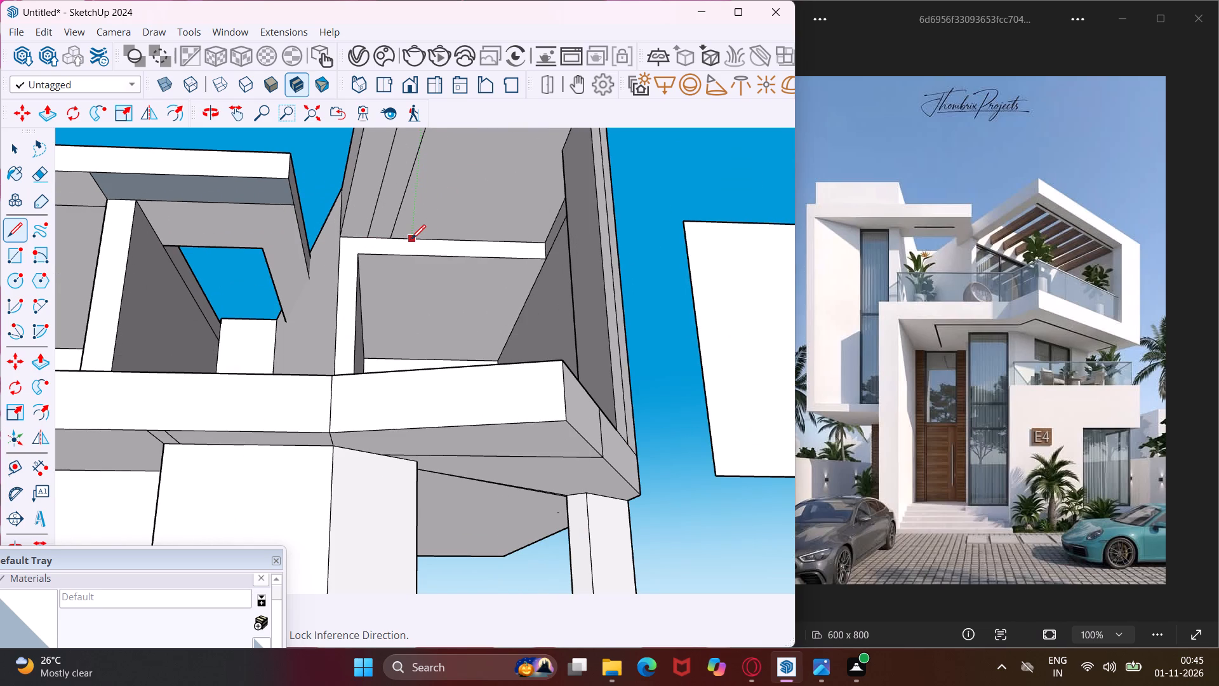
left_click(411, 239)
scroll(413, 232, "down", 9)
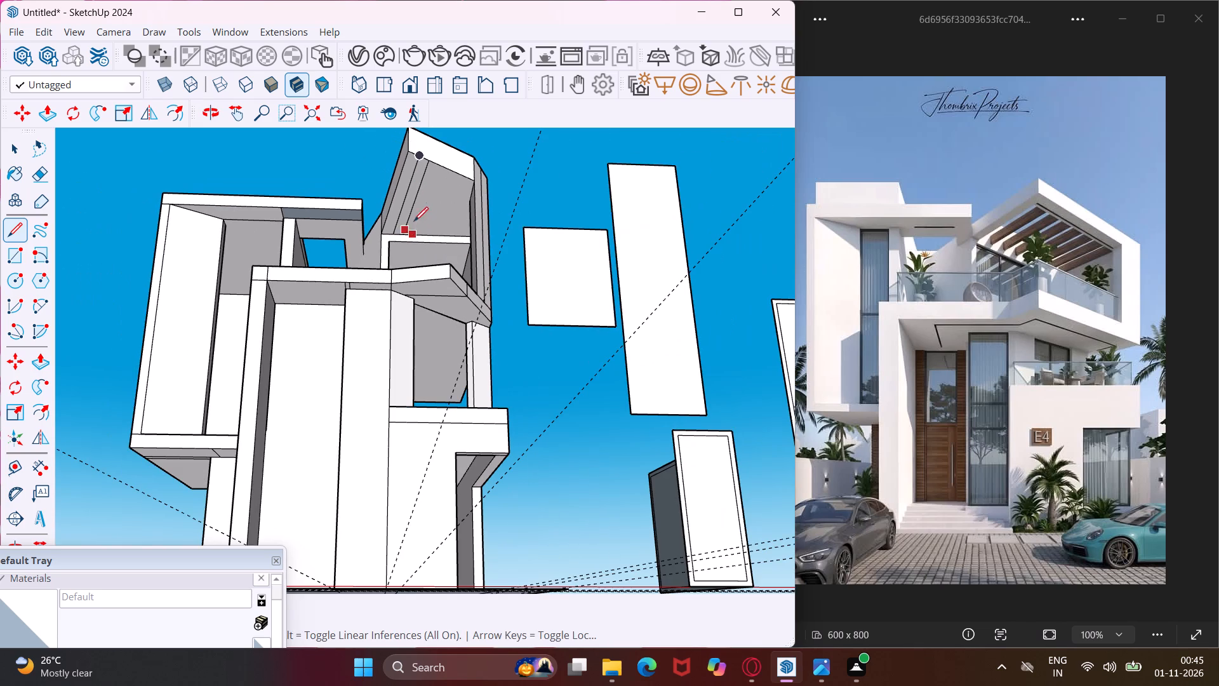
scroll(439, 171, "up", 3)
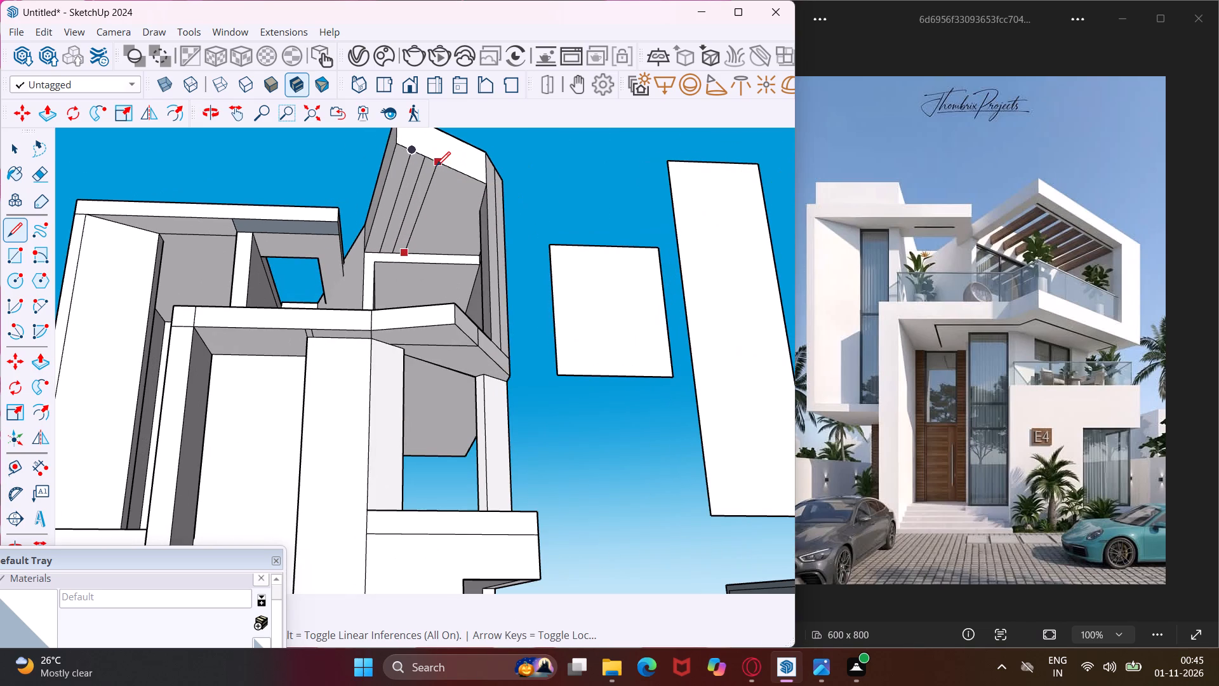
scroll(436, 166, "up", 2)
left_click(436, 166)
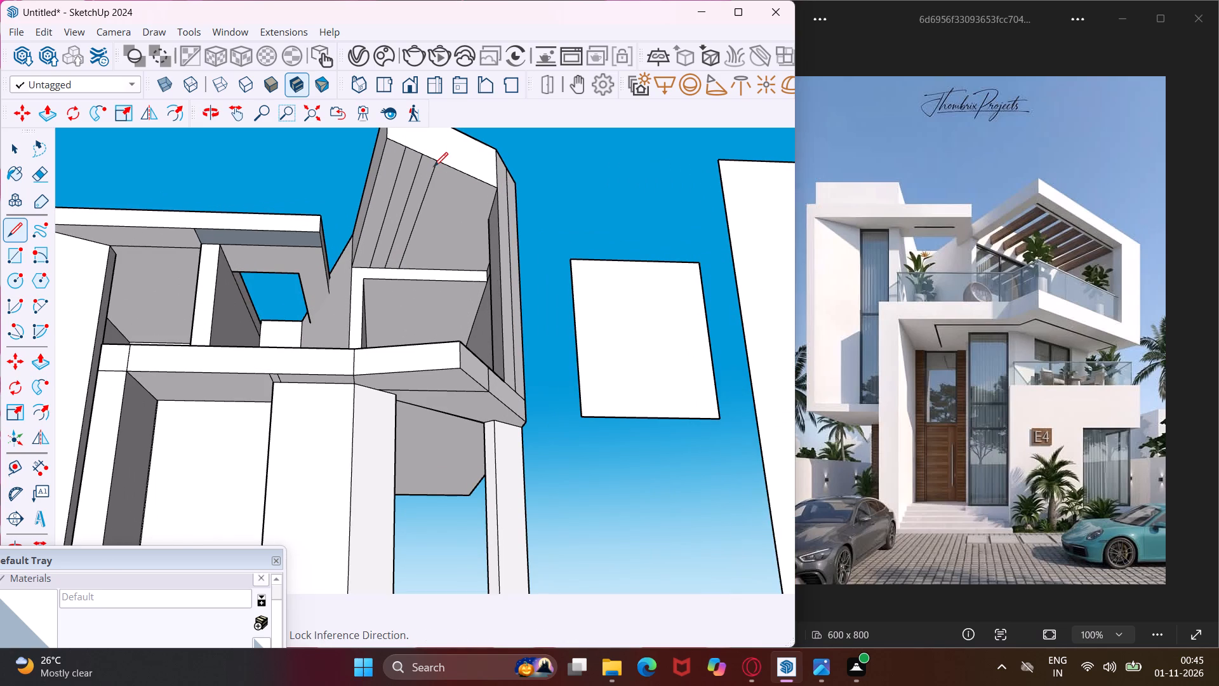
left_click(408, 268)
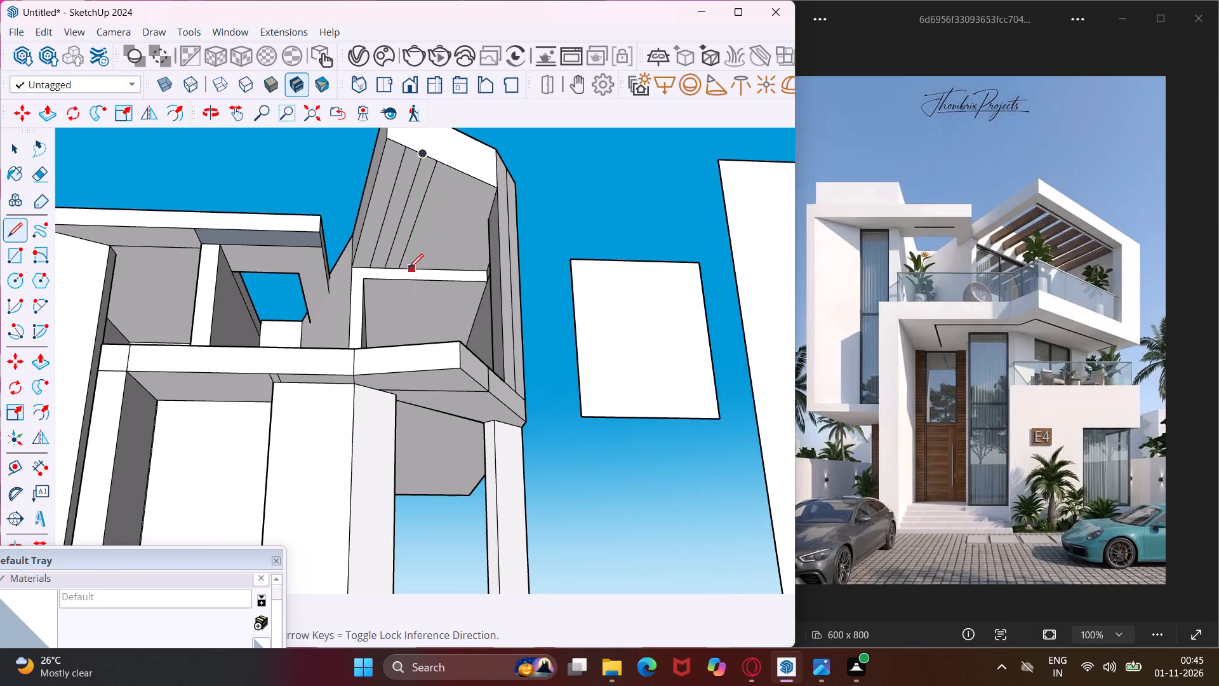
left_click(448, 169)
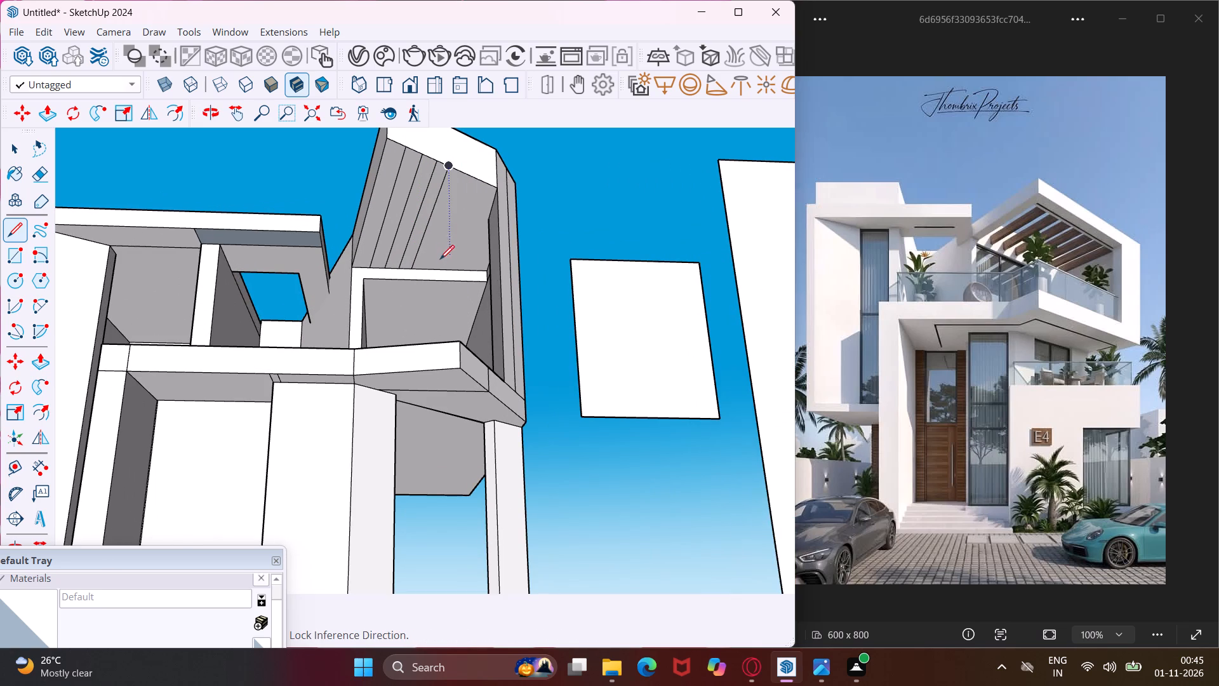
left_click(422, 271)
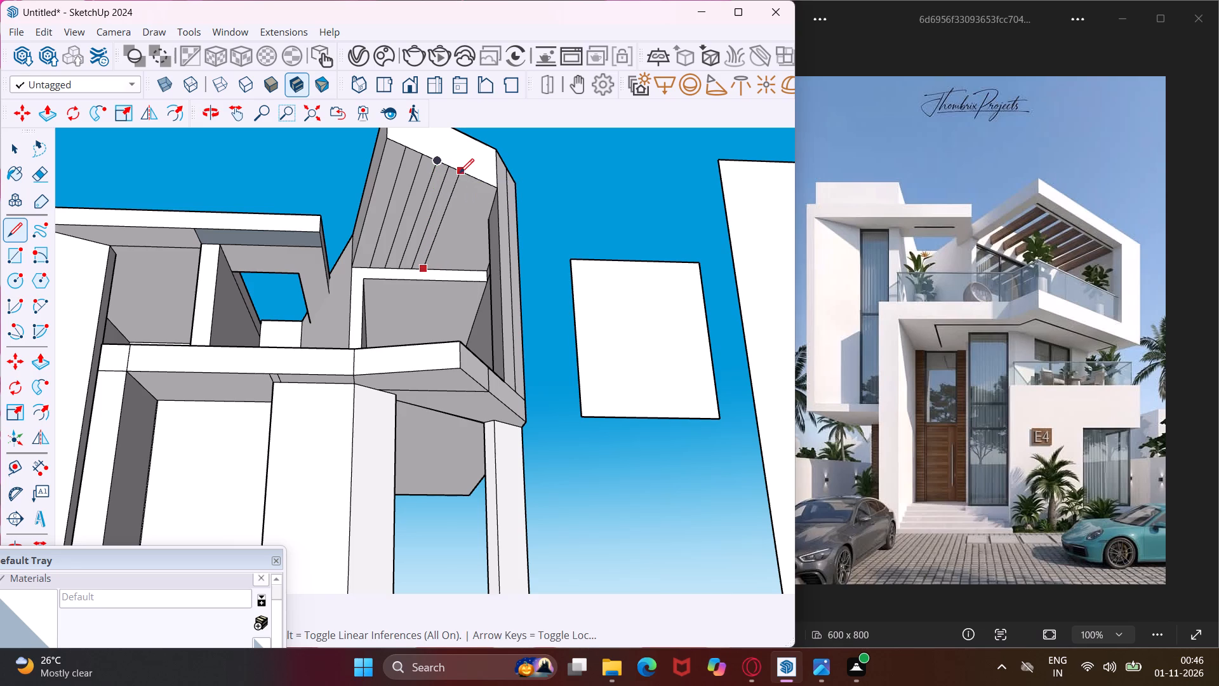
left_click(460, 173)
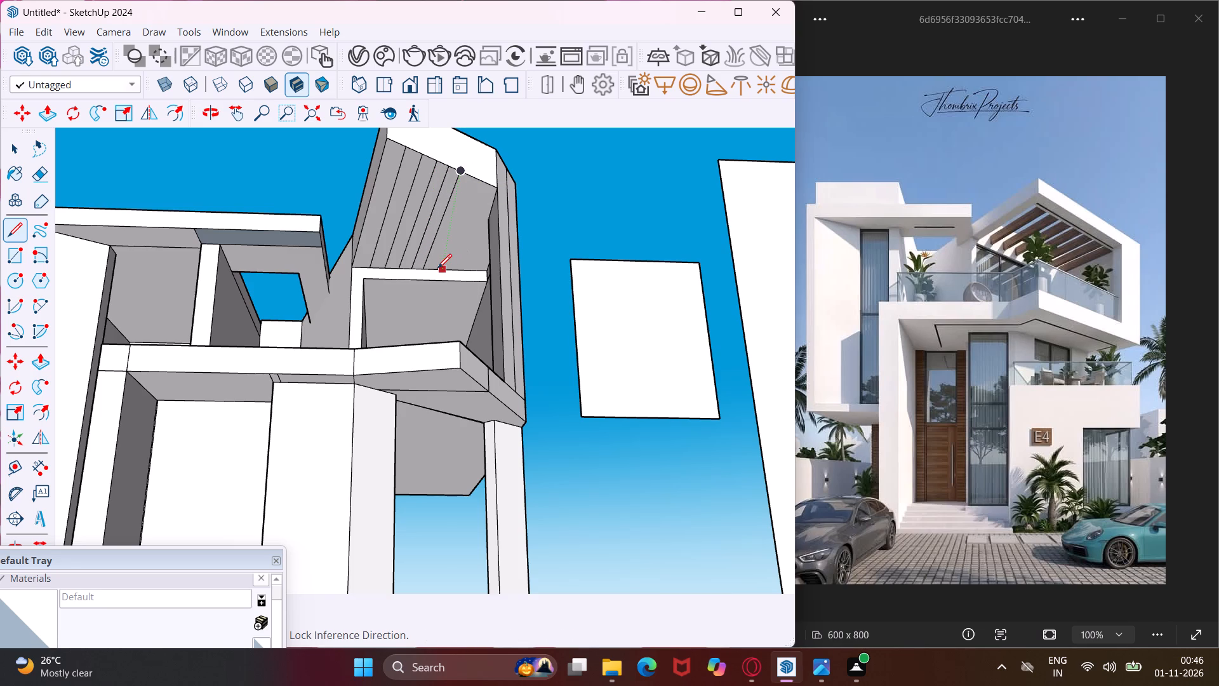
Draw another slat line across the roof overhang's underside, parallel to the existing ones, from the window wall's top edge to the front edge.
scroll(436, 268, "up", 3)
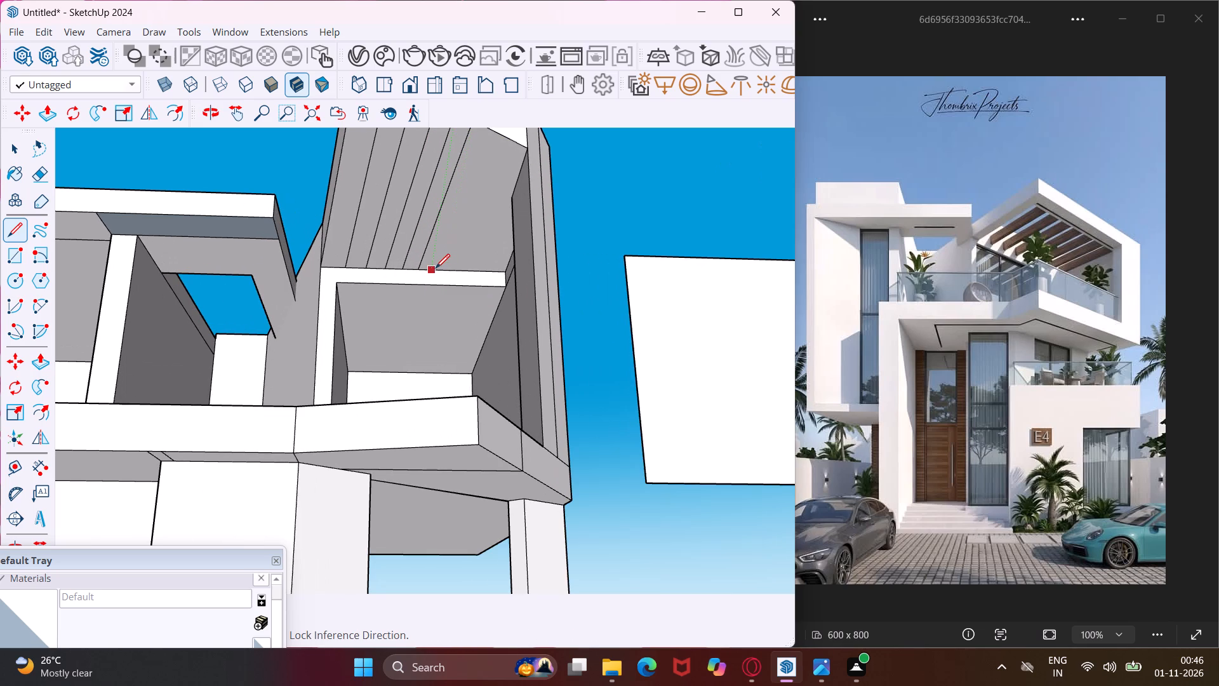
scroll(433, 271, "up", 3)
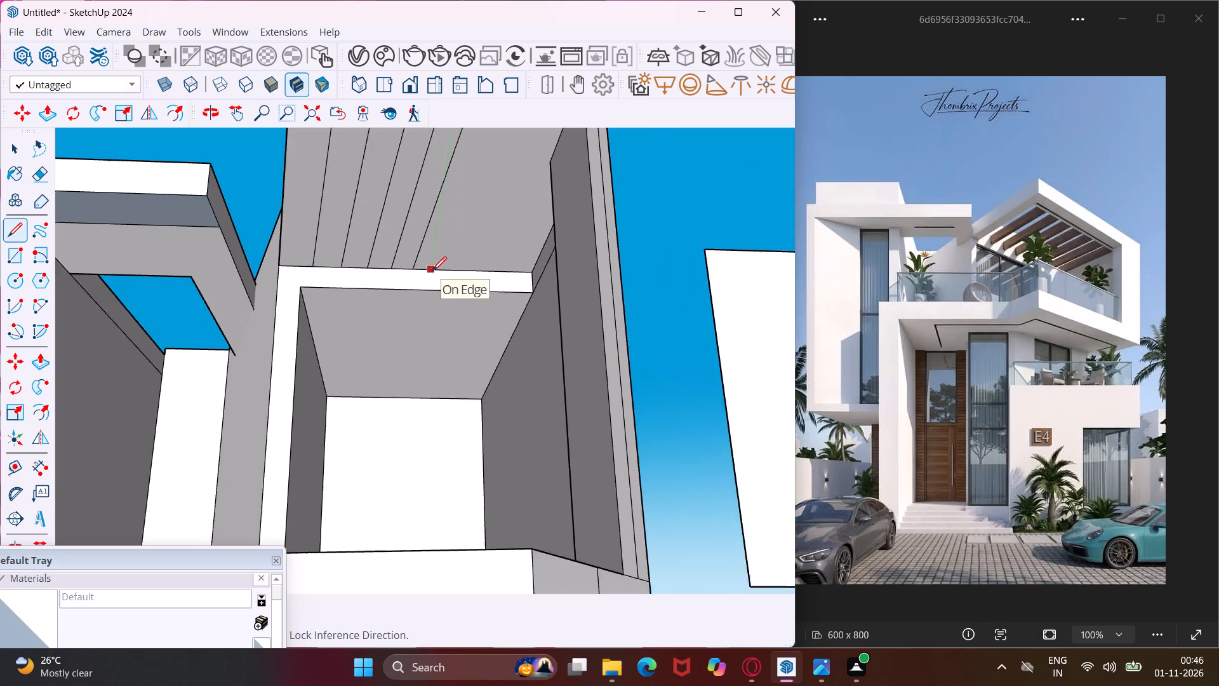
scroll(432, 271, "up", 2)
left_click(435, 269)
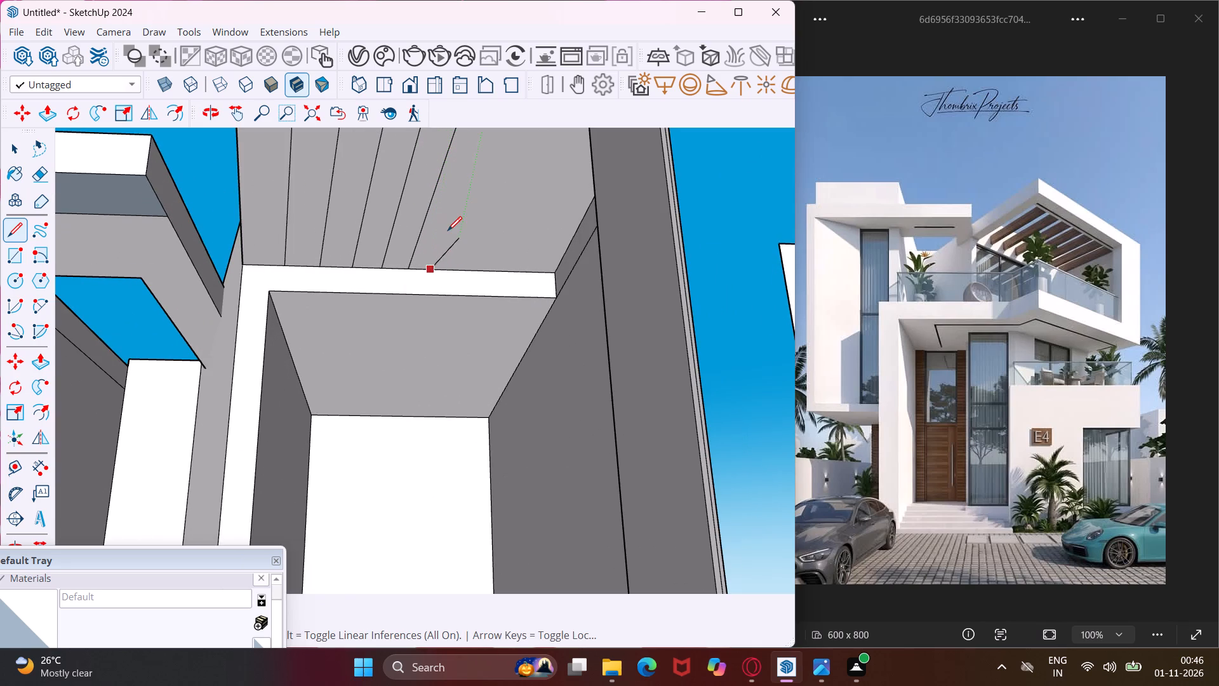
scroll(448, 230, "down", 13)
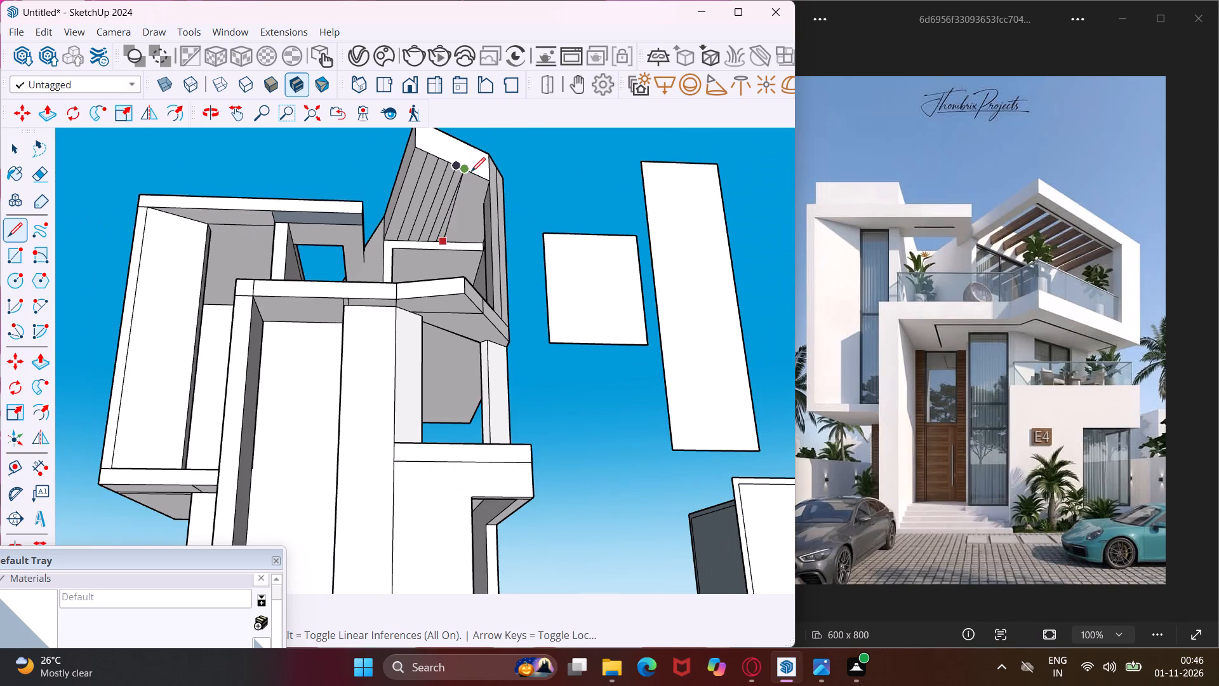
scroll(473, 178, "up", 5)
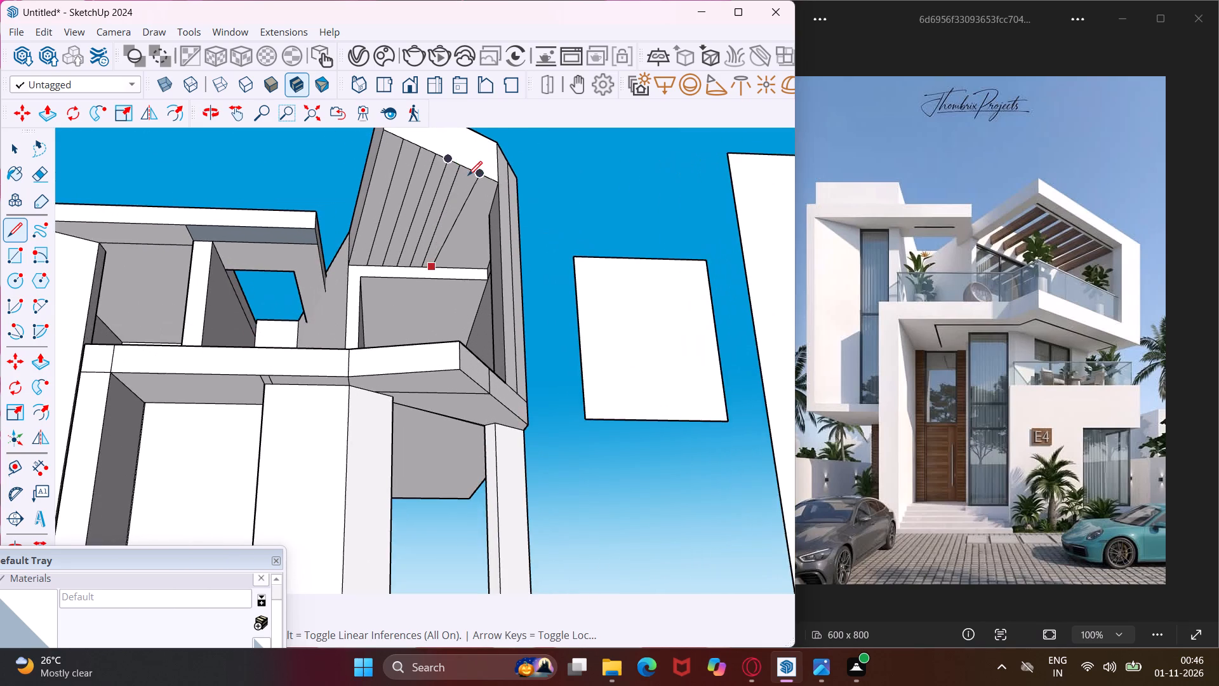
scroll(468, 175, "up", 4)
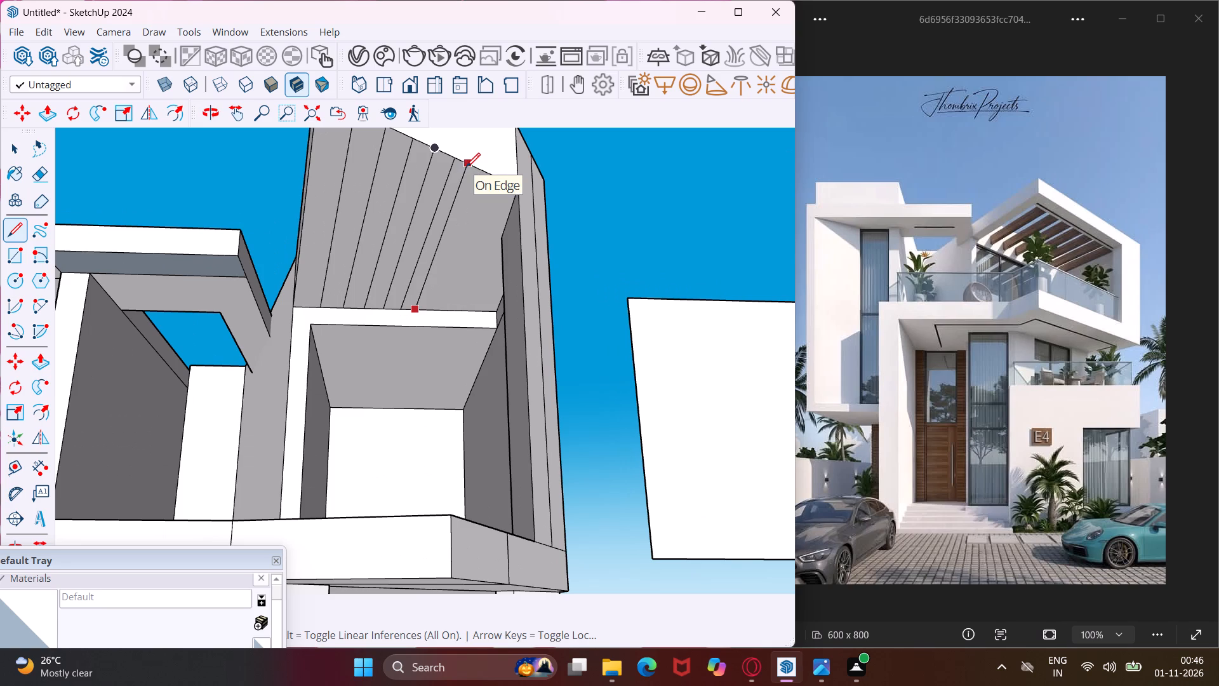
left_click(466, 167)
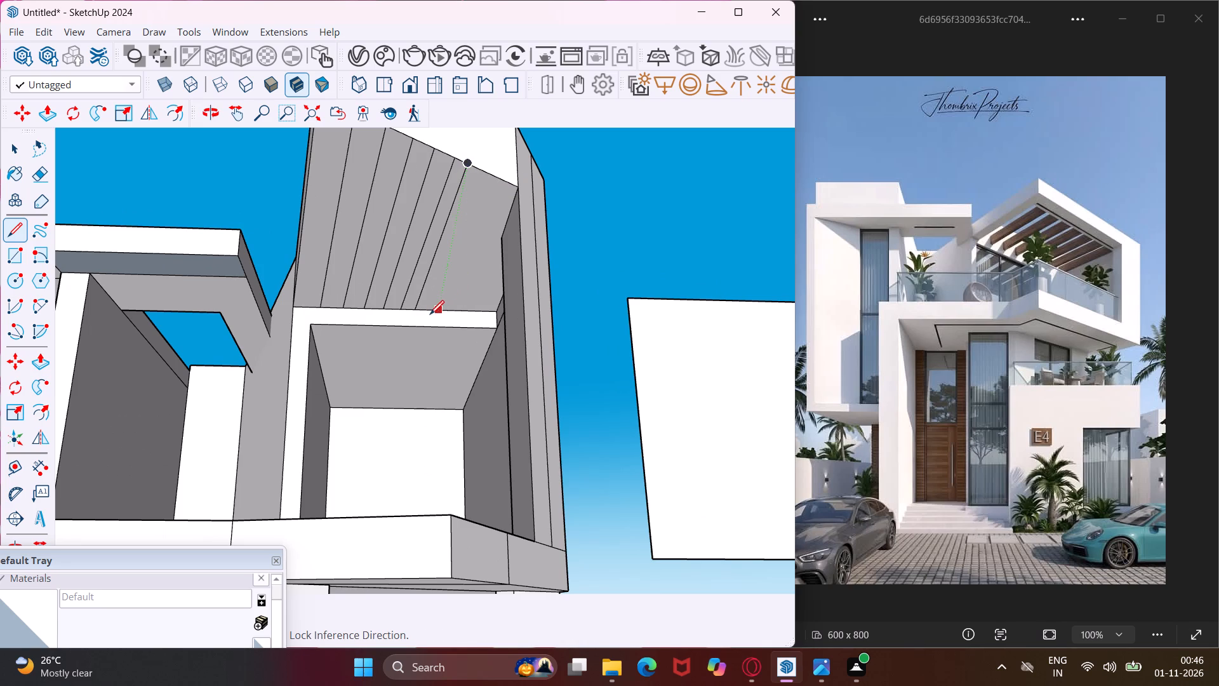
Draw two more parallel slat lines across the overhang's underside, between the window wall's top edge and the front edge, continuing toward the outer wall.
left_click(434, 310)
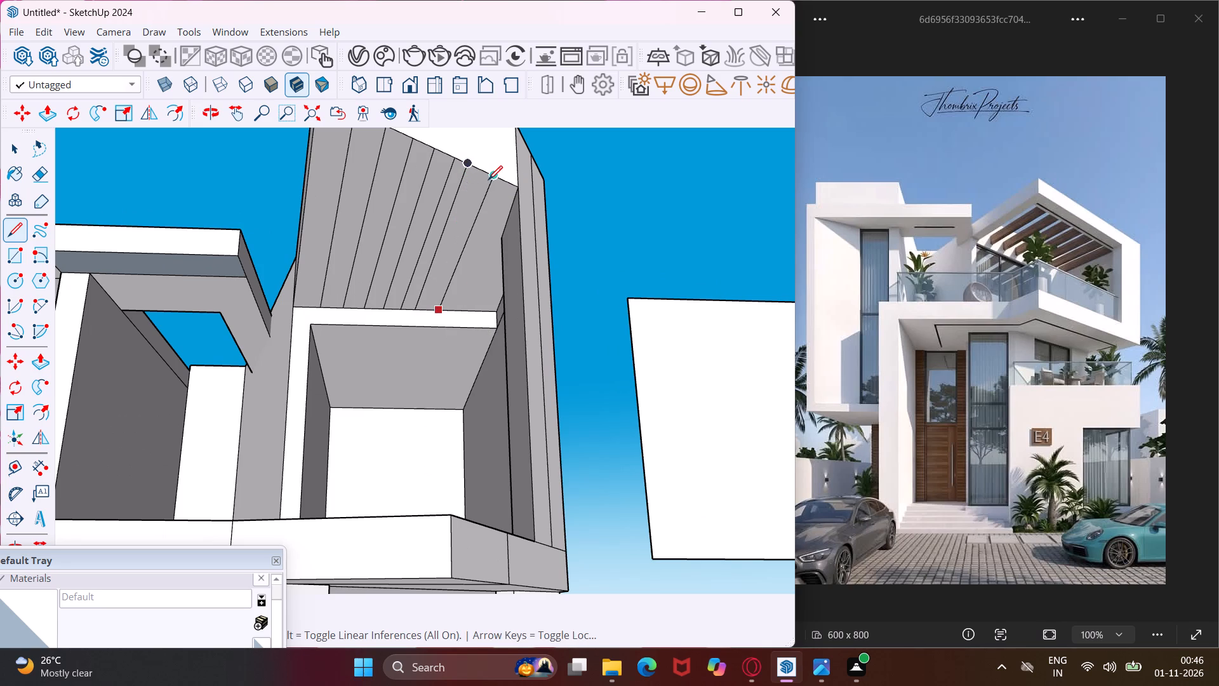
key("Escape")
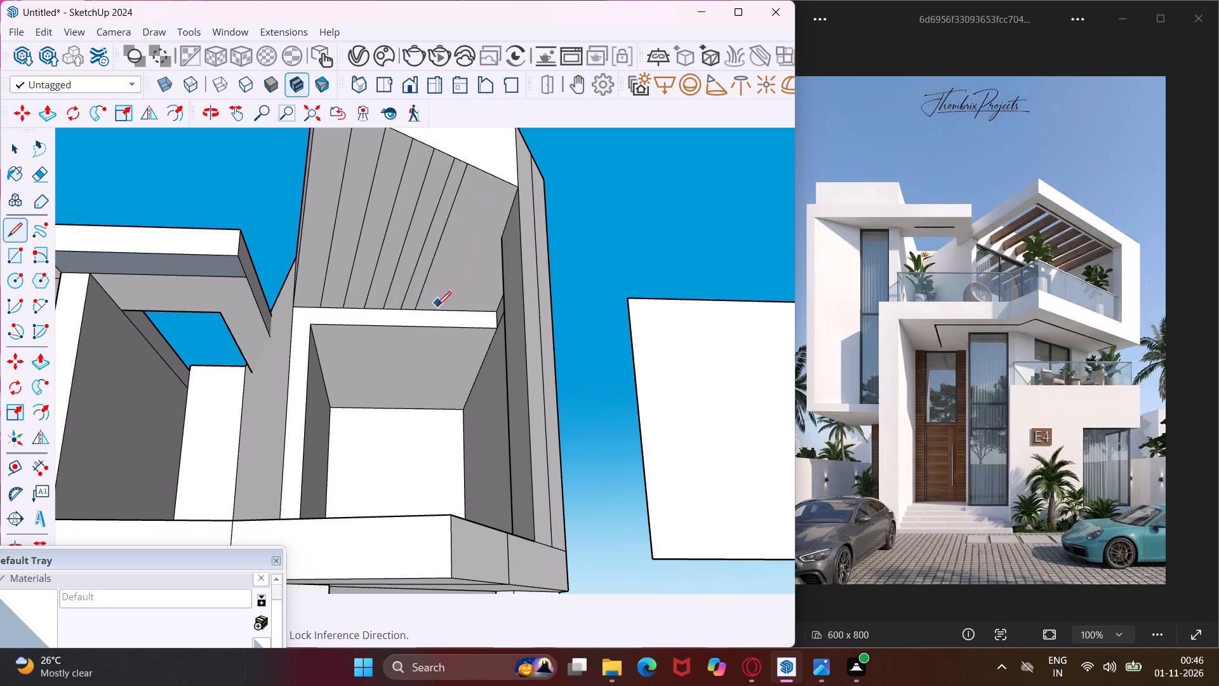
scroll(429, 309, "up", 3)
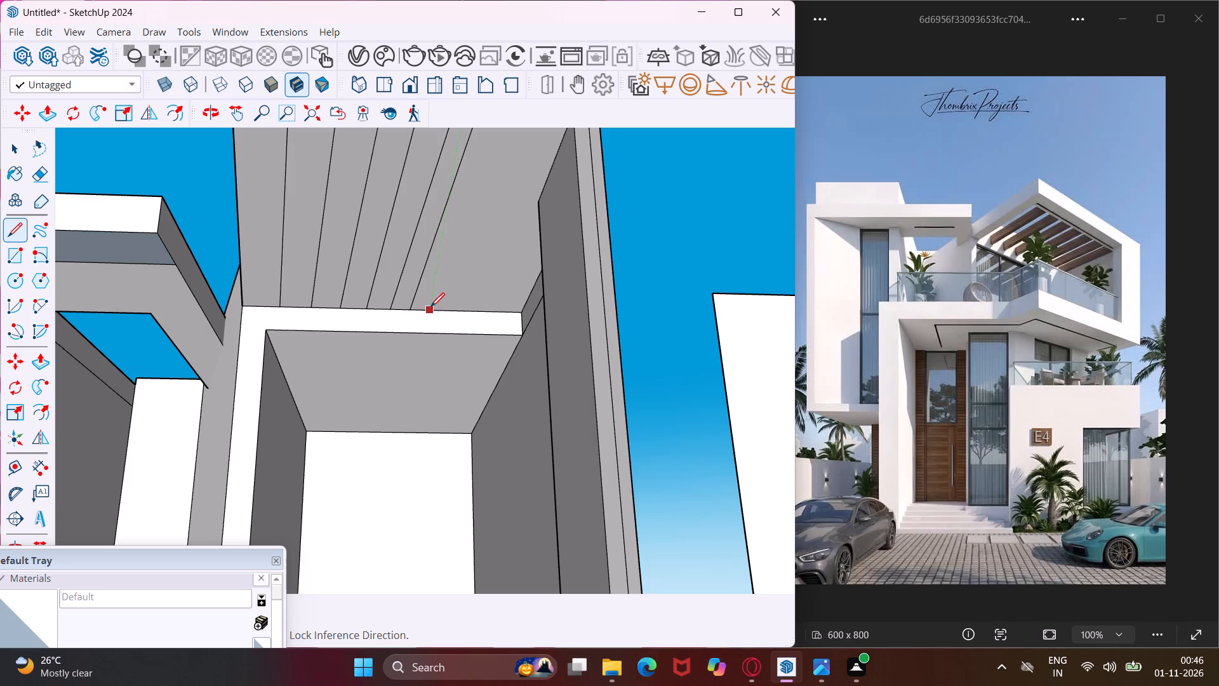
left_click(430, 307)
scroll(458, 248, "down", 5)
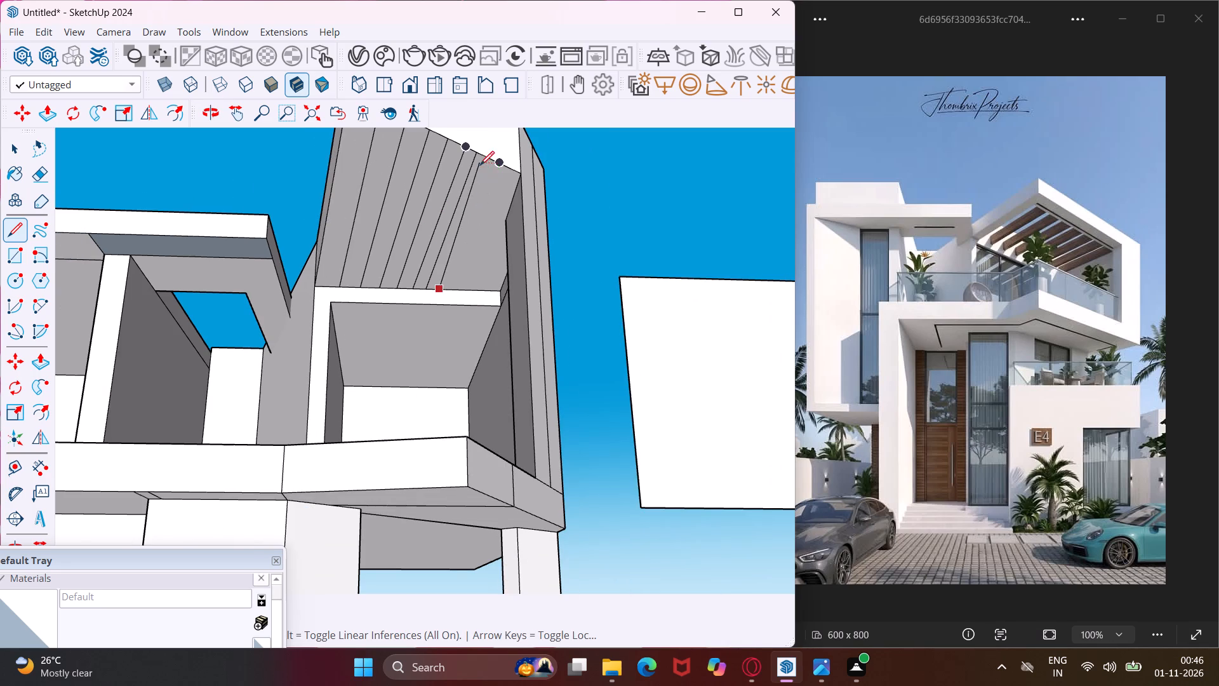
scroll(491, 156, "up", 1)
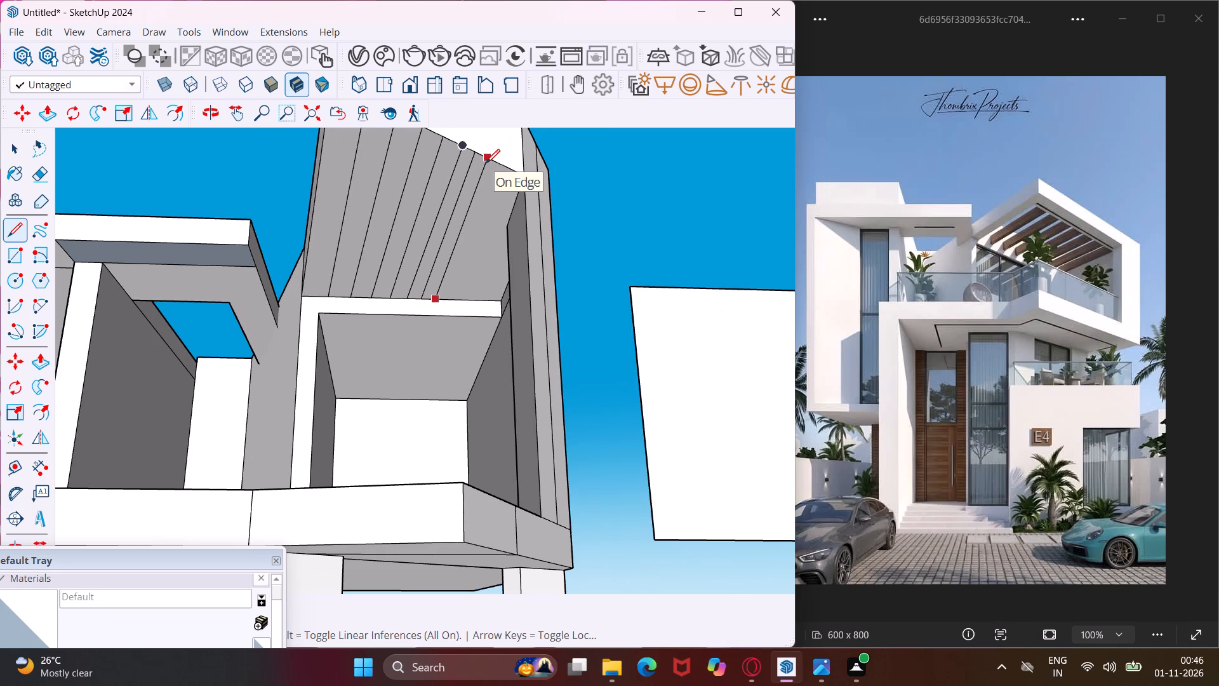
left_click(486, 163)
scroll(499, 165, "up", 2)
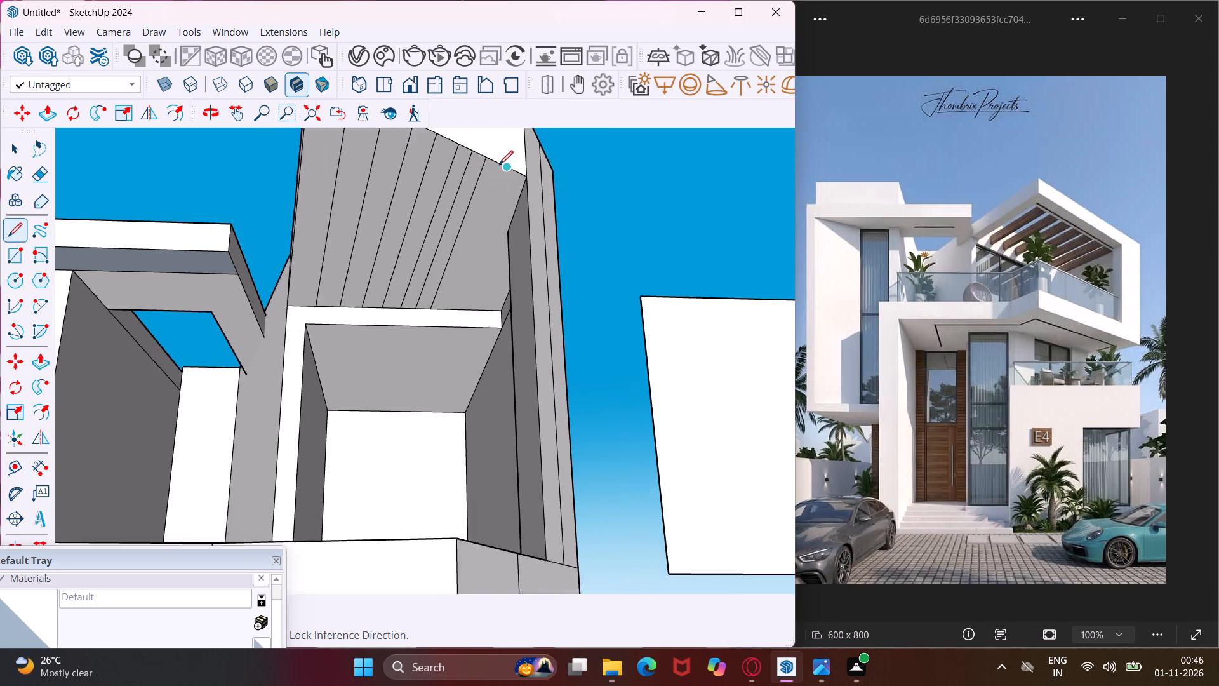
scroll(499, 165, "up", 4)
left_click(498, 165)
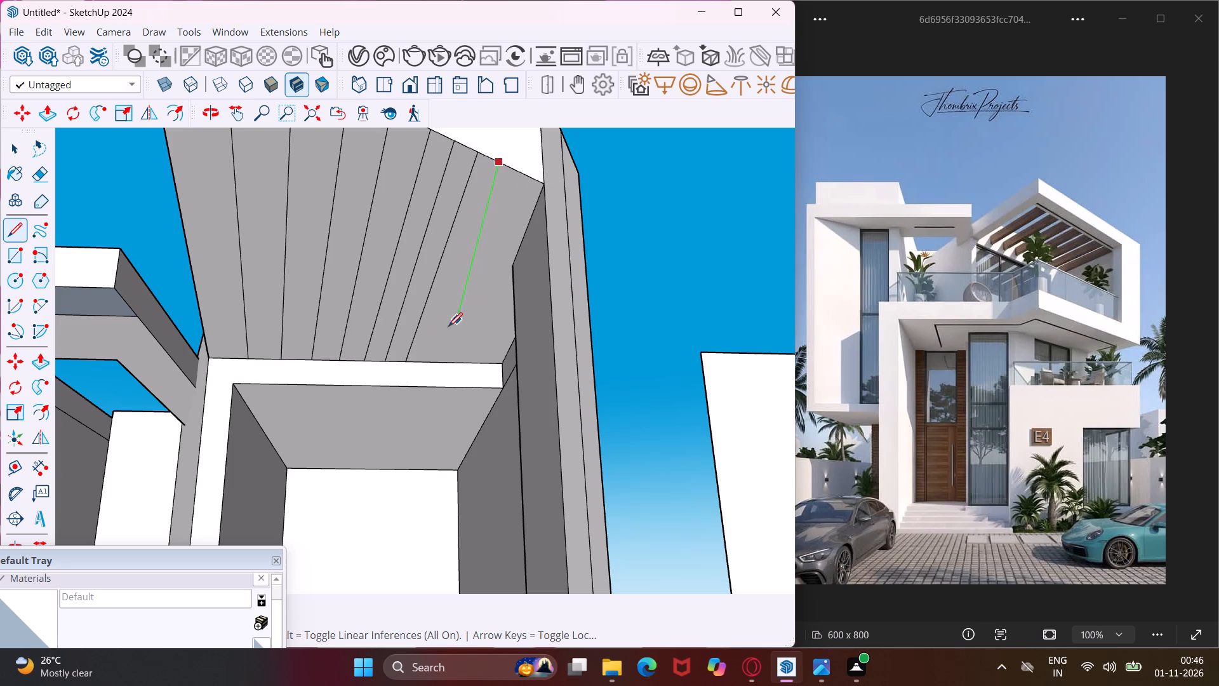
scroll(426, 360, "up", 3)
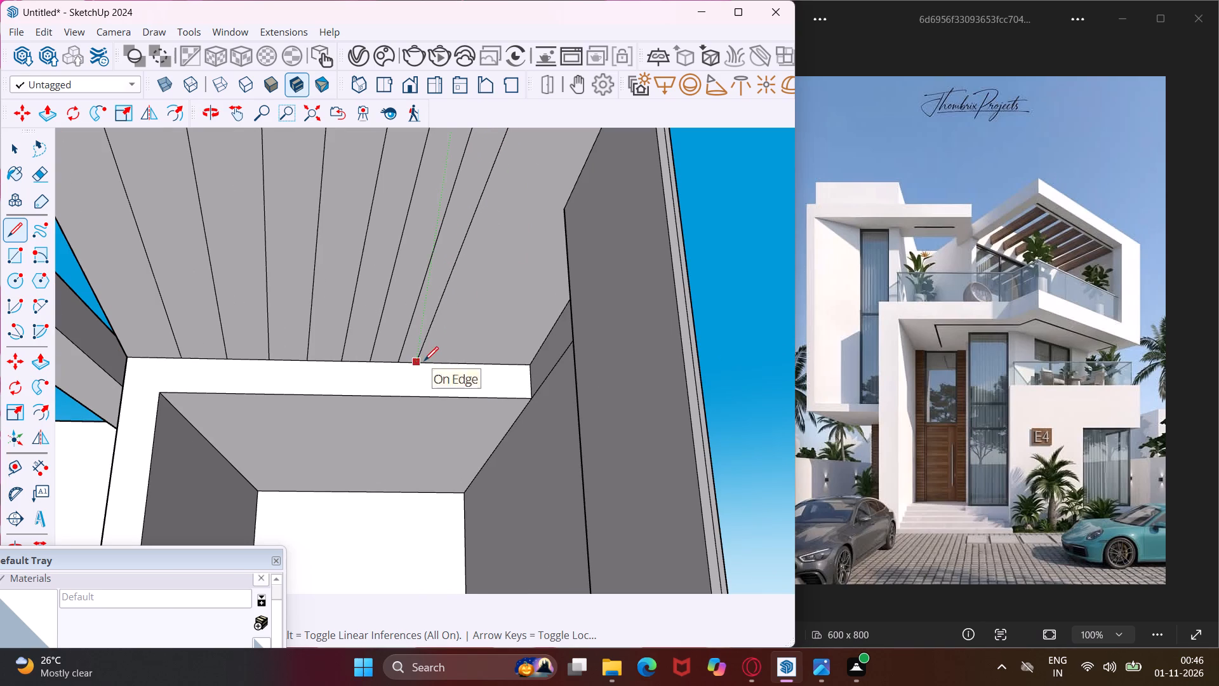
scroll(428, 363, "up", 7)
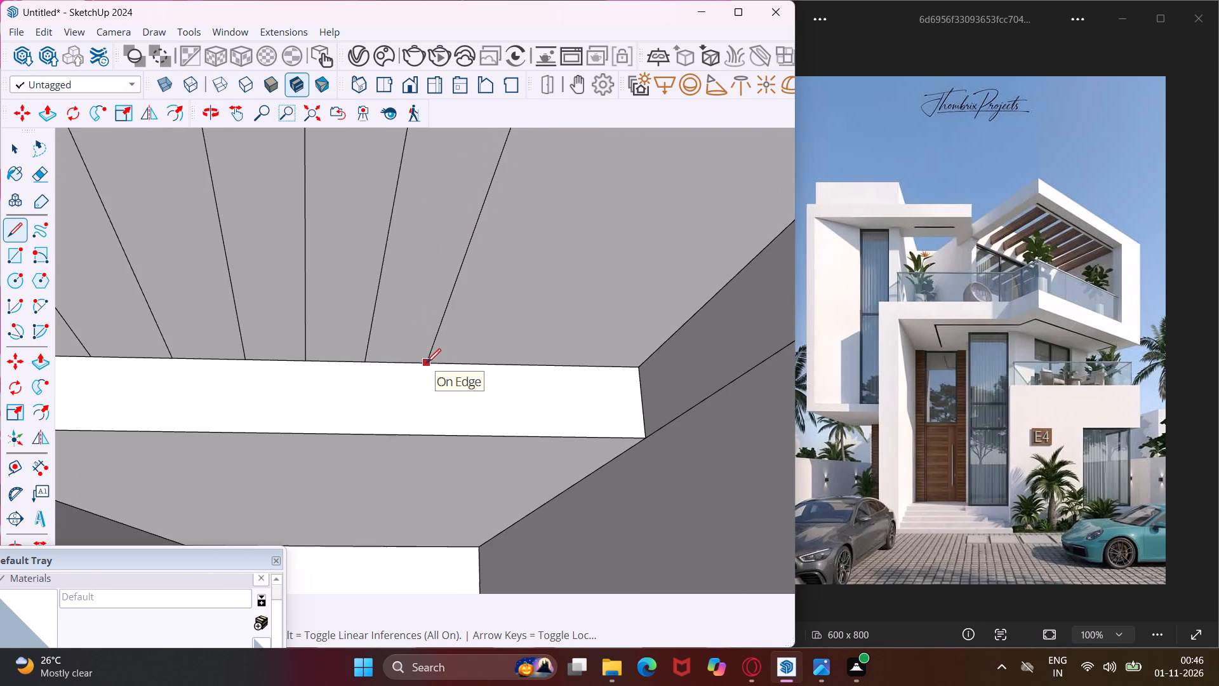
left_click(427, 363)
scroll(364, 362, "down", 11)
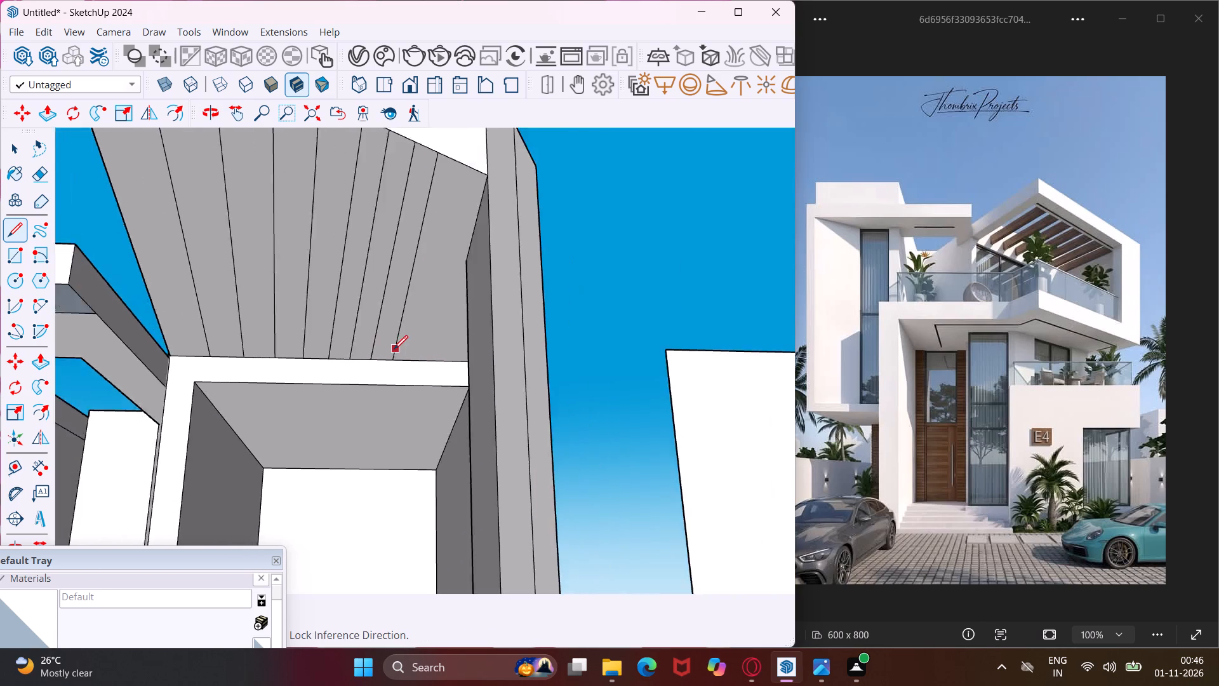
scroll(394, 349, "down", 2)
Examine the slat lines on the overhang's underside and where they meet the window wall from several angles.
middle_click_drag(416, 347, 478, 313)
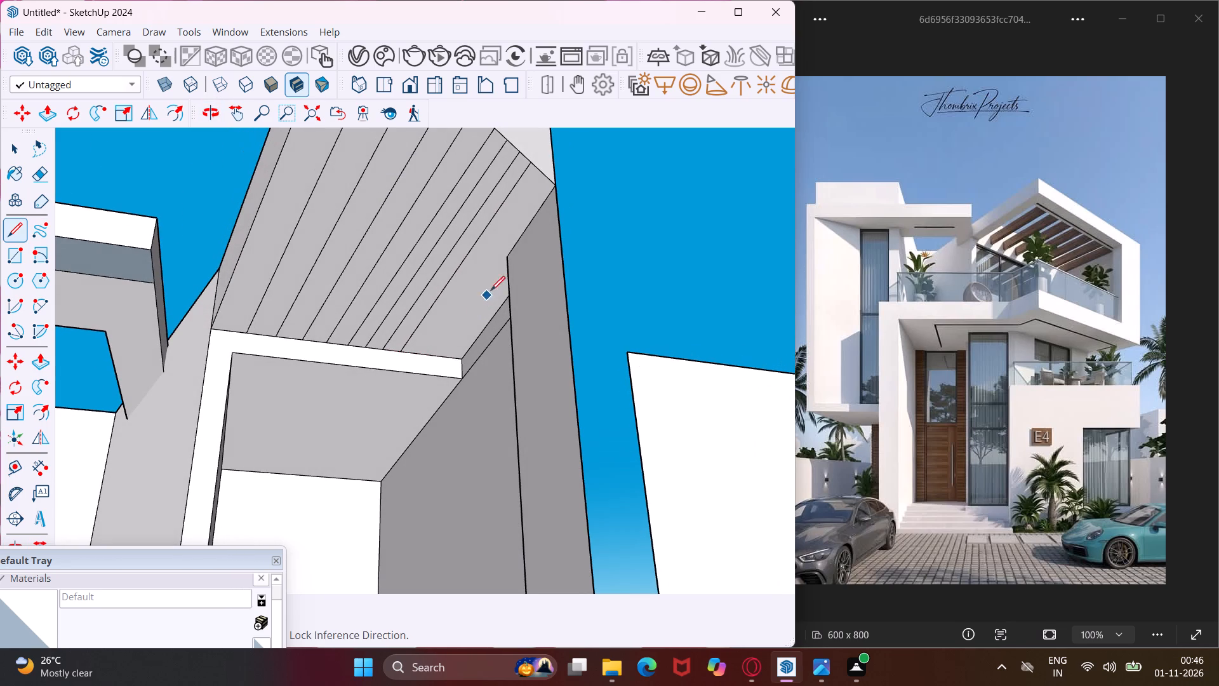
scroll(502, 282, "up", 3)
middle_click_drag(502, 280, 633, 314)
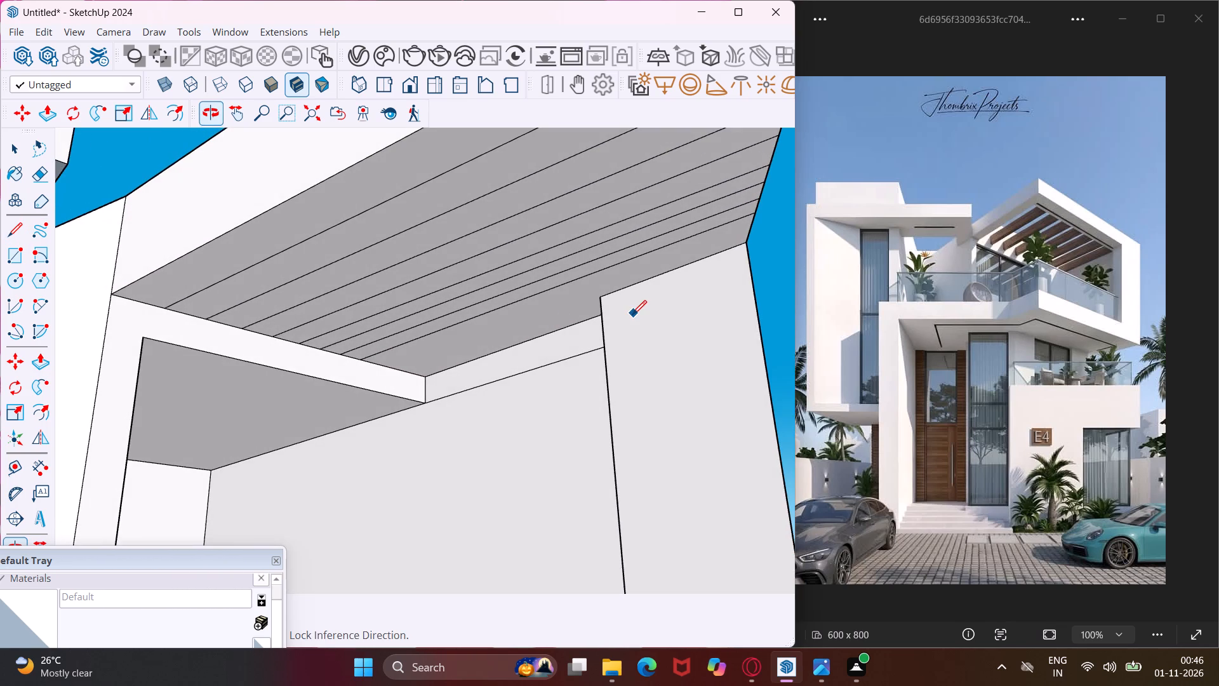
key("Escape")
key("space")
middle_click_drag(631, 324, 715, 380)
middle_click_drag(688, 381, 629, 383)
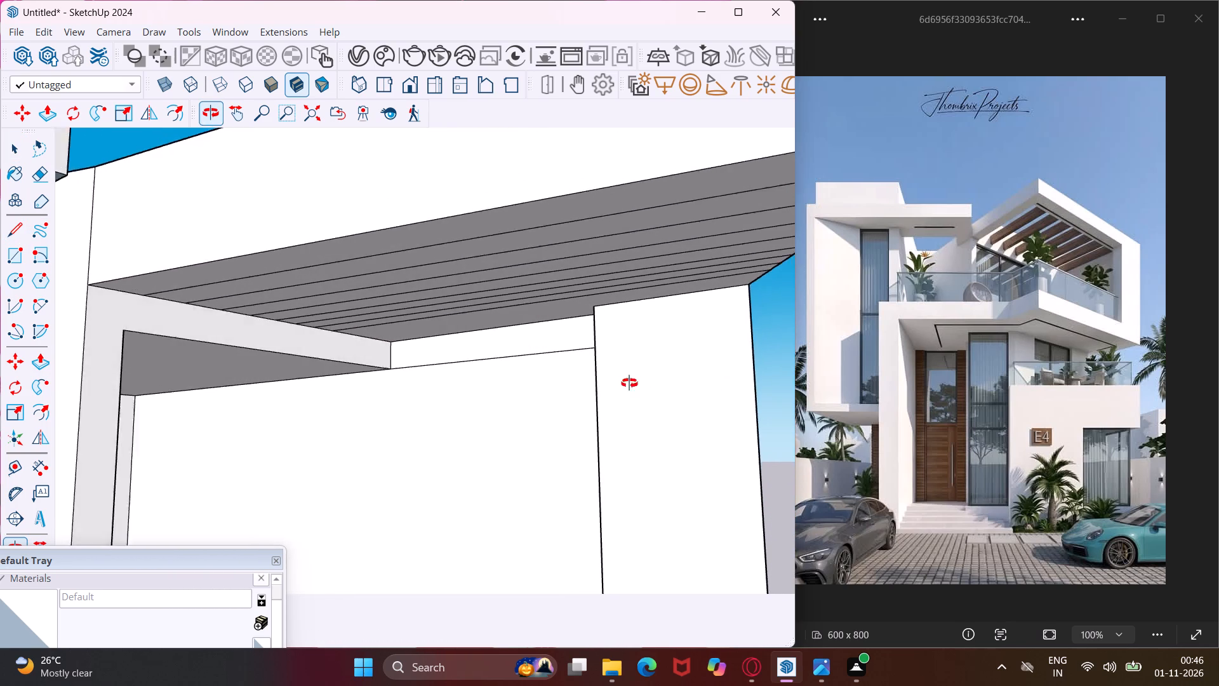
middle_click_drag(629, 383, 426, 348)
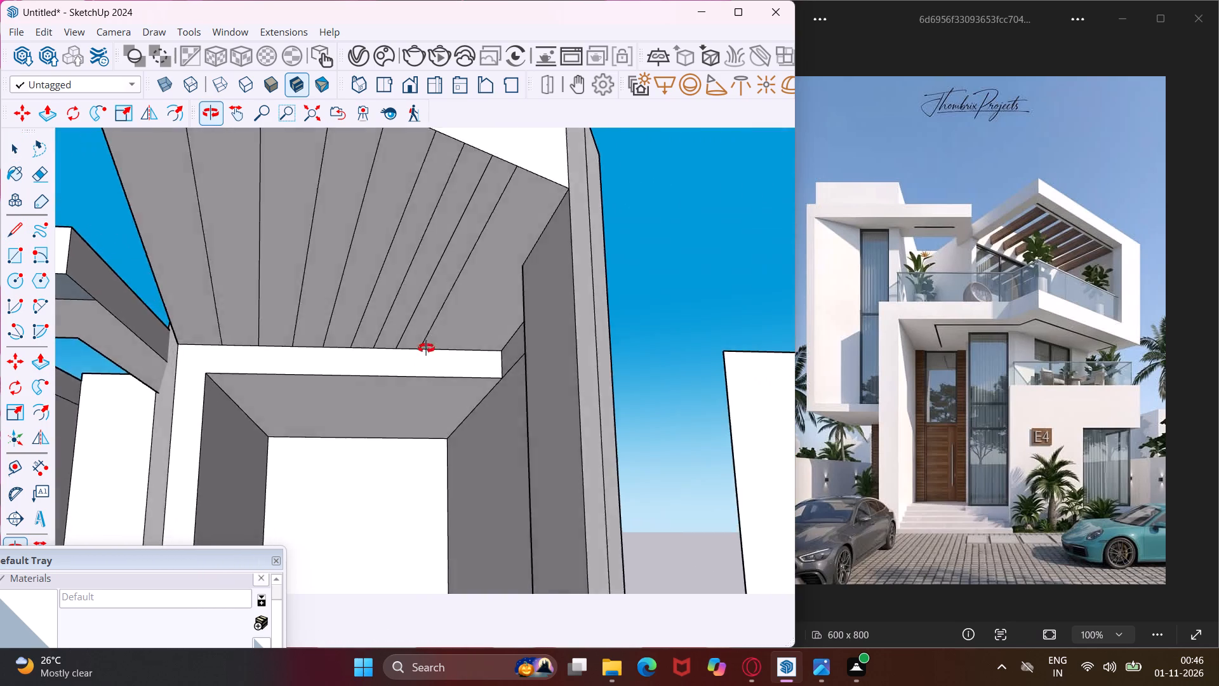
middle_click_drag(426, 348, 462, 324)
scroll(483, 187, "down", 12)
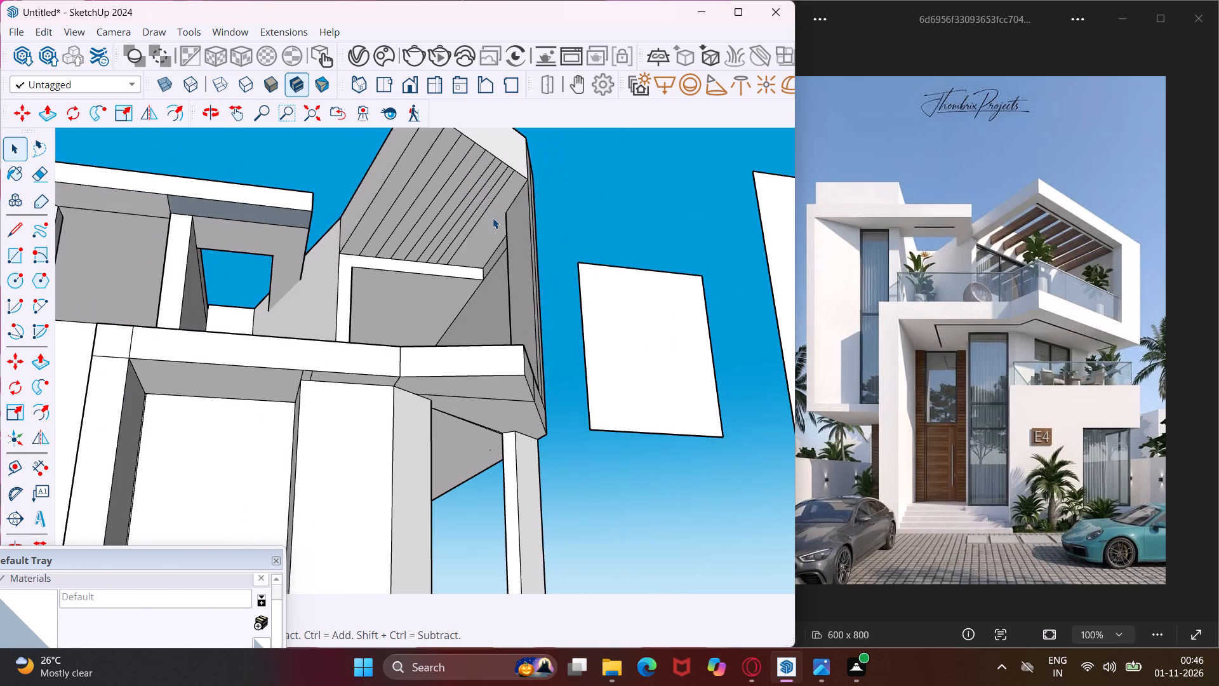
Push the narrow inner side face of the pier at the terrace outer wall's end back about 1' 4 1/4" to slim the pier.
middle_click_drag(494, 224, 534, 435)
middle_click_drag(533, 427, 629, 424)
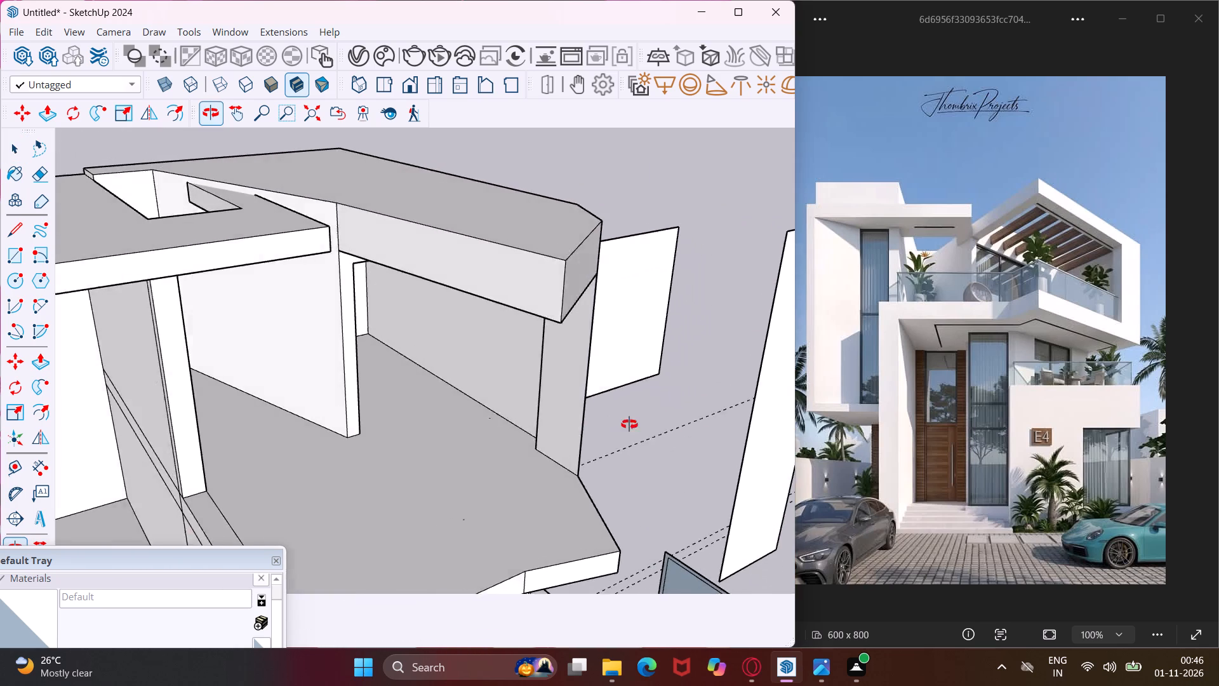
middle_click_drag(629, 424, 804, 380)
scroll(590, 345, "up", 4)
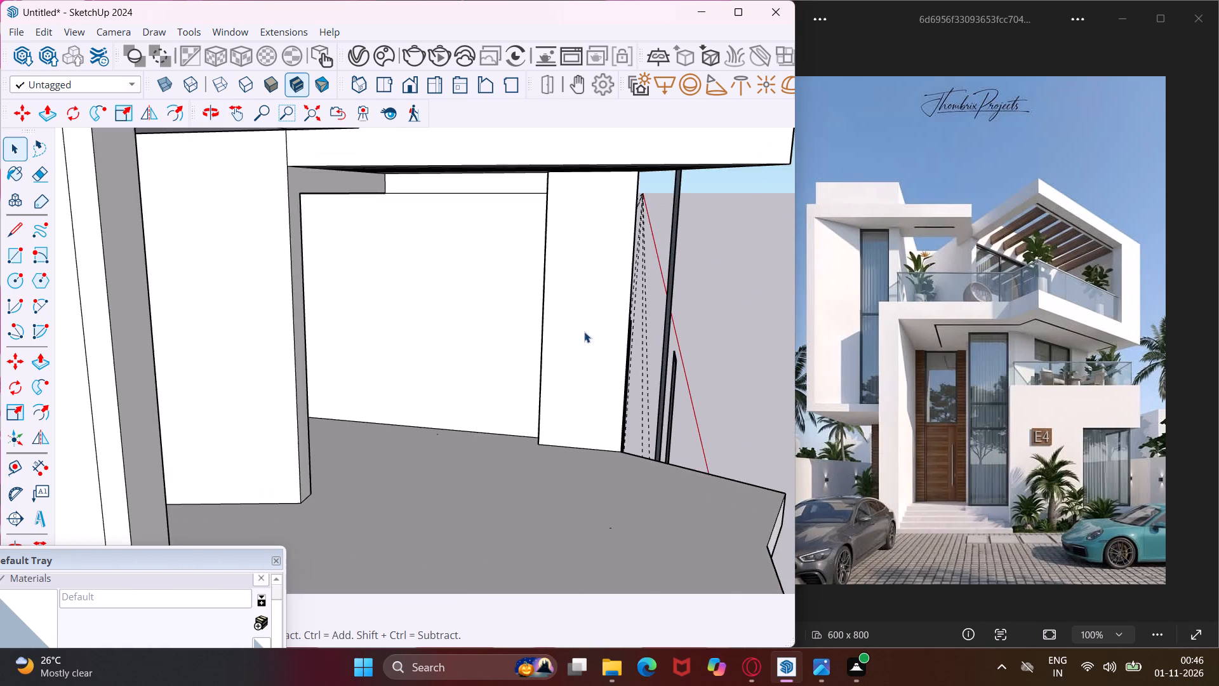
scroll(584, 331, "up", 4)
middle_click_drag(584, 330, 670, 353)
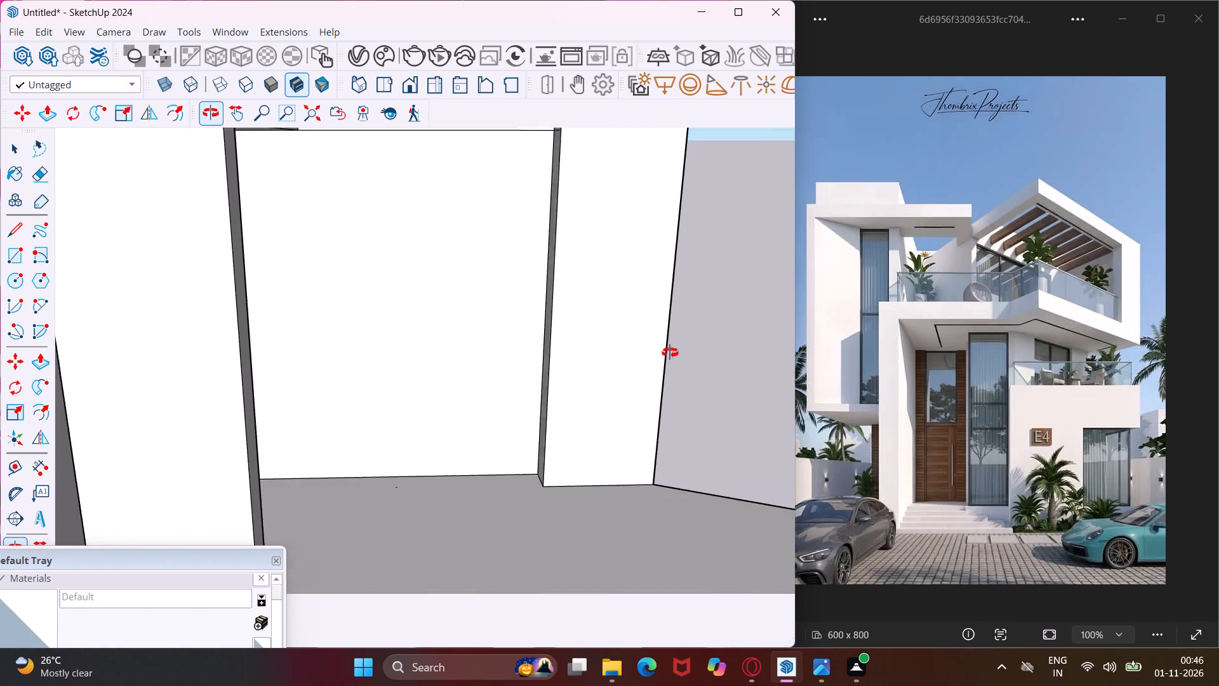
middle_click_drag(670, 353, 646, 364)
scroll(646, 364, "up", 4)
middle_click_drag(614, 353, 748, 356)
scroll(514, 436, "up", 3)
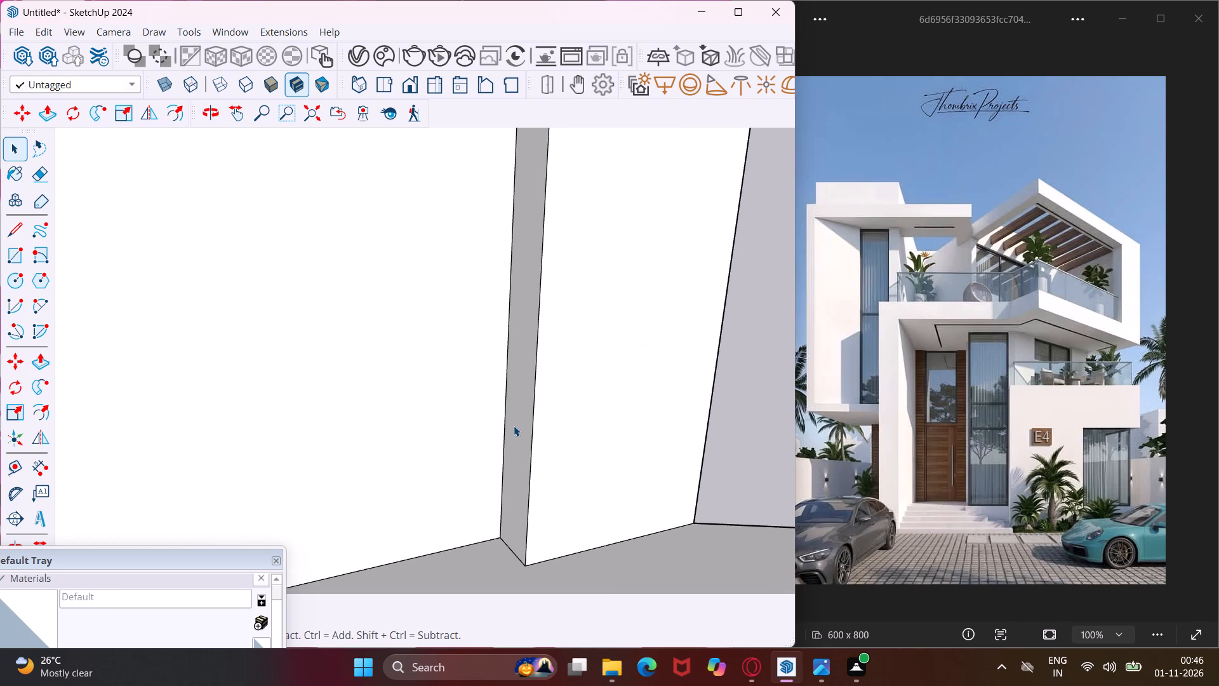
left_click(514, 426)
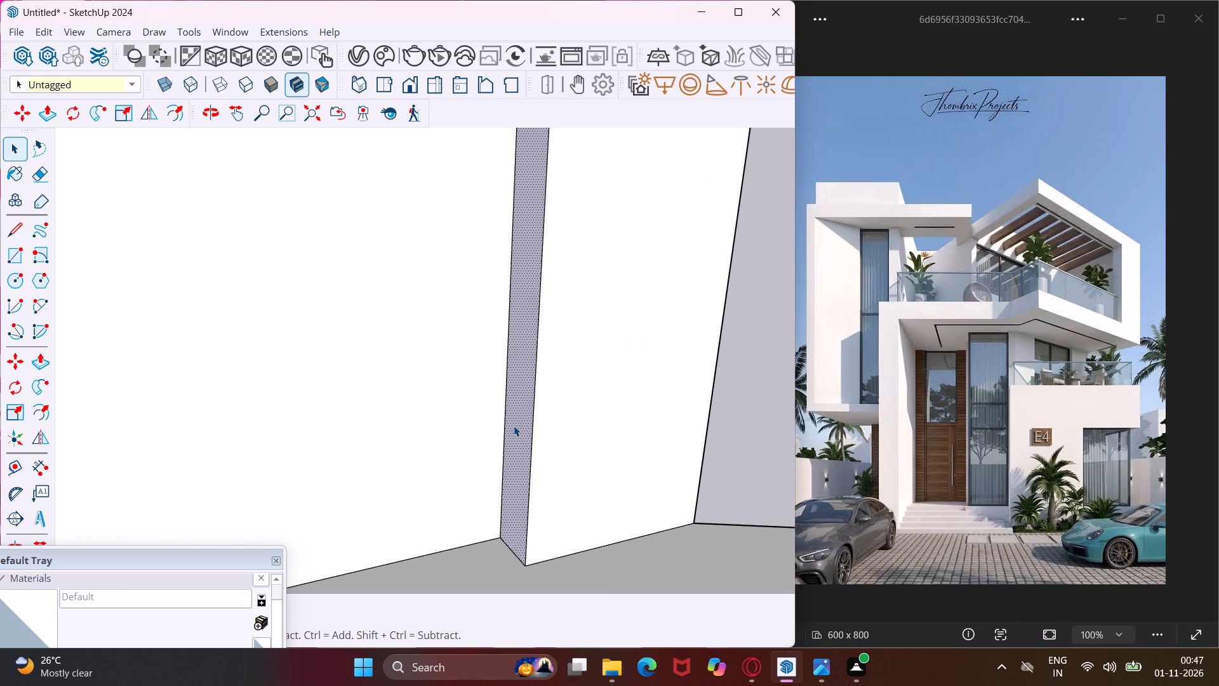
key("p")
left_click(514, 426)
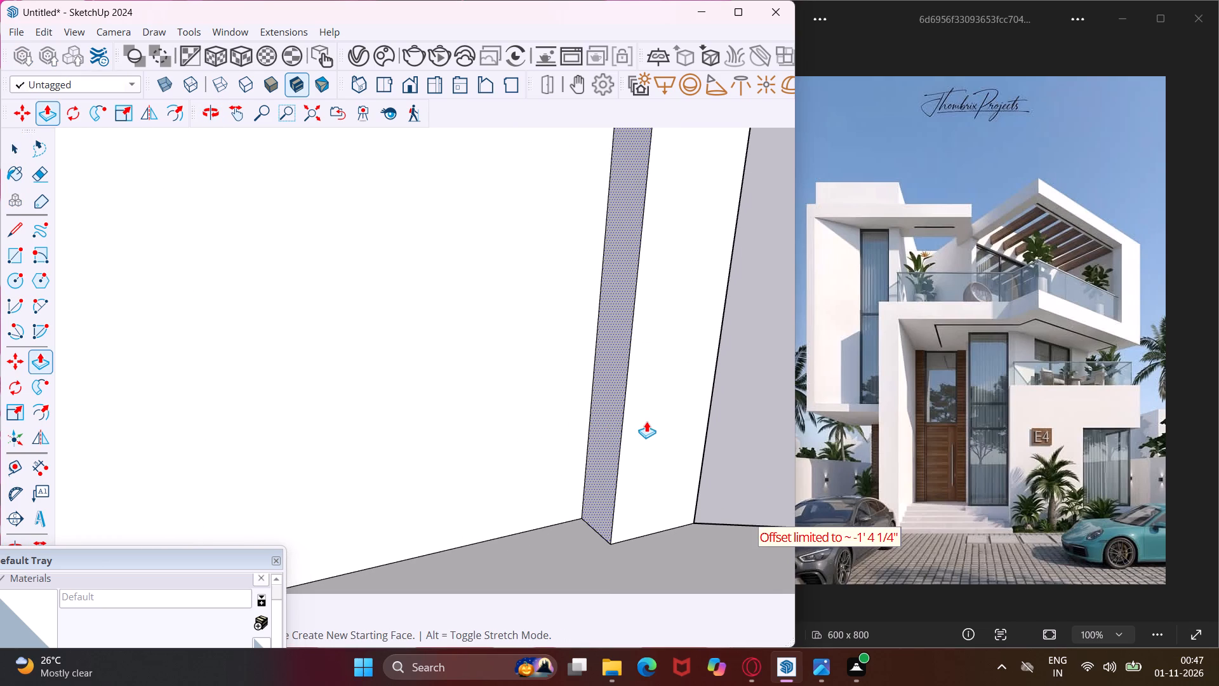
left_click(646, 421)
middle_click_drag(649, 426, 394, 417)
scroll(646, 427, "up", 1)
scroll(384, 396, "down", 6)
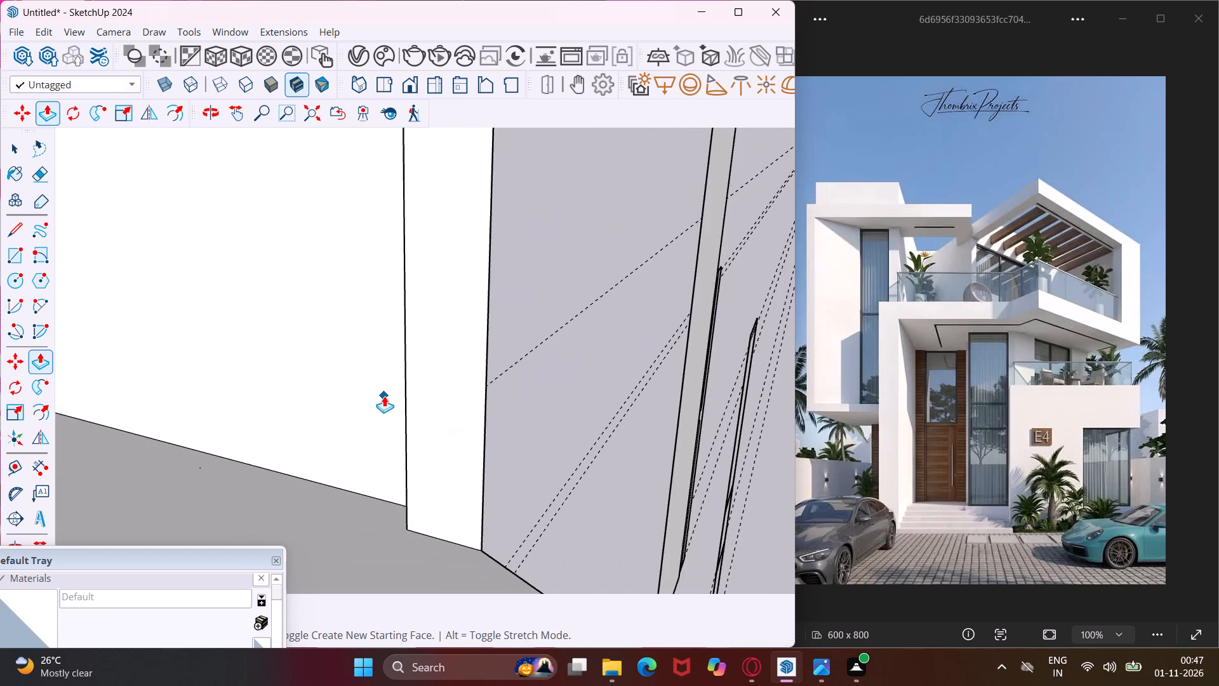
scroll(383, 395, "down", 11)
middle_click_drag(383, 395, 362, 346)
key("Escape")
key("space")
Draw another slat line across the overhang's underside near the outer wall, from the window wall's top edge to the front edge.
scroll(301, 276, "up", 2)
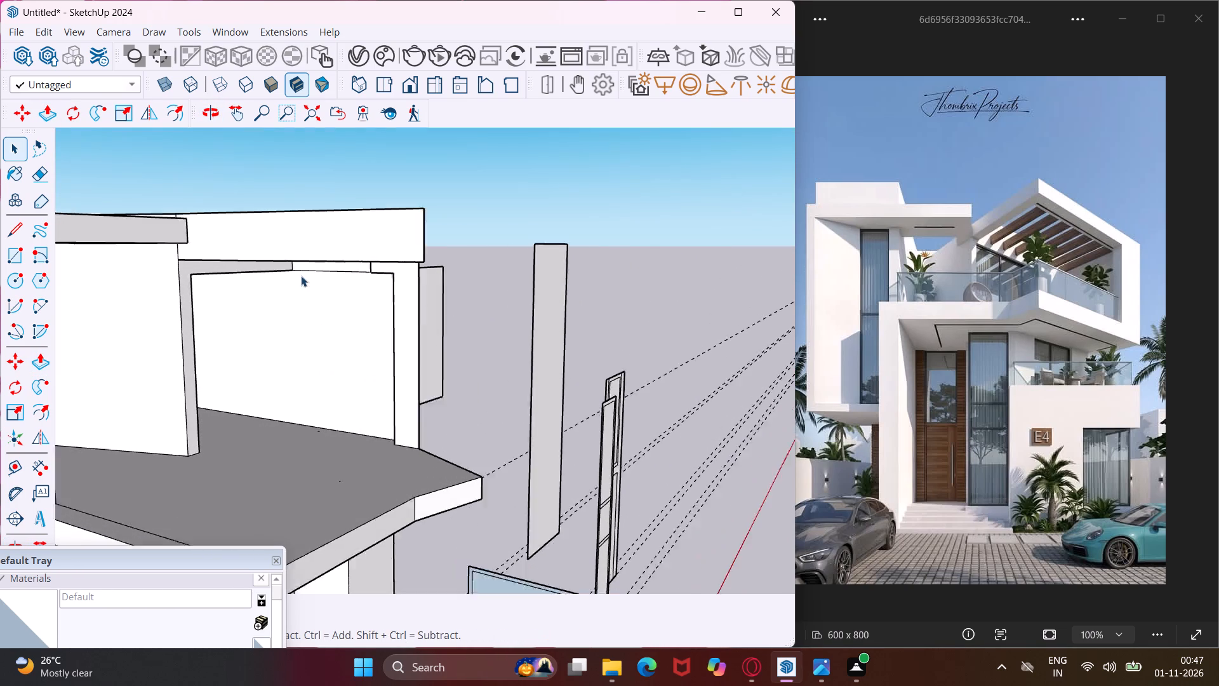
scroll(301, 276, "up", 3)
middle_click_drag(305, 262, 228, 182)
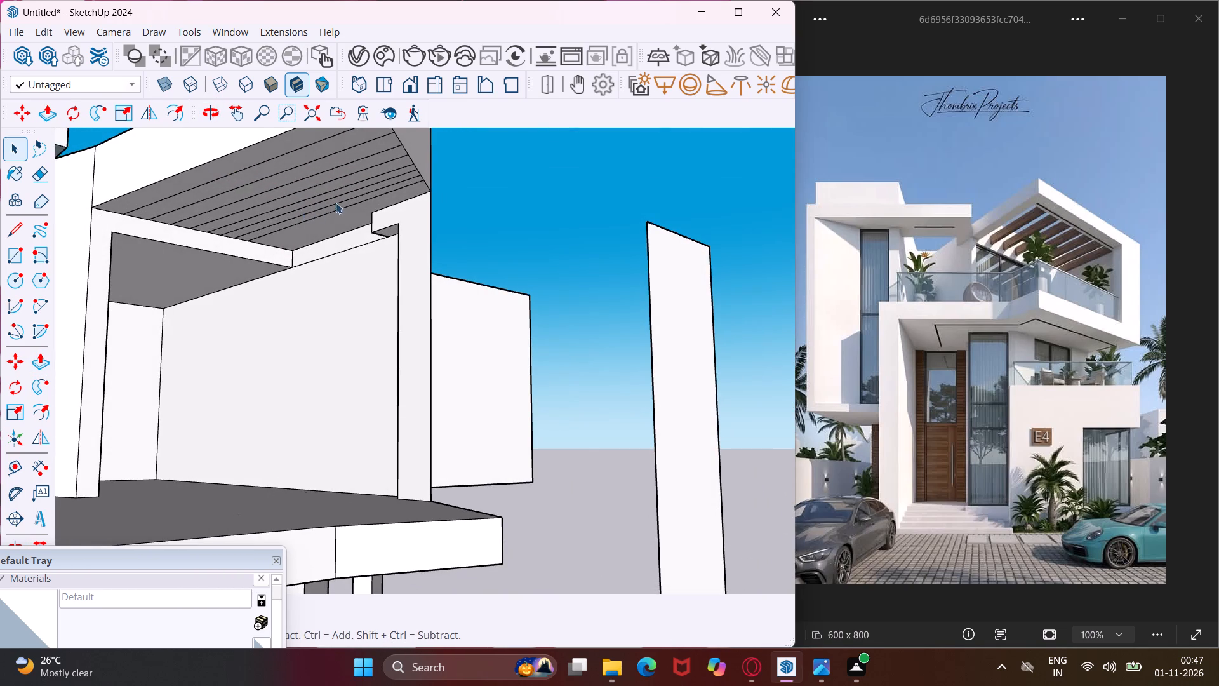
scroll(345, 201, "up", 4)
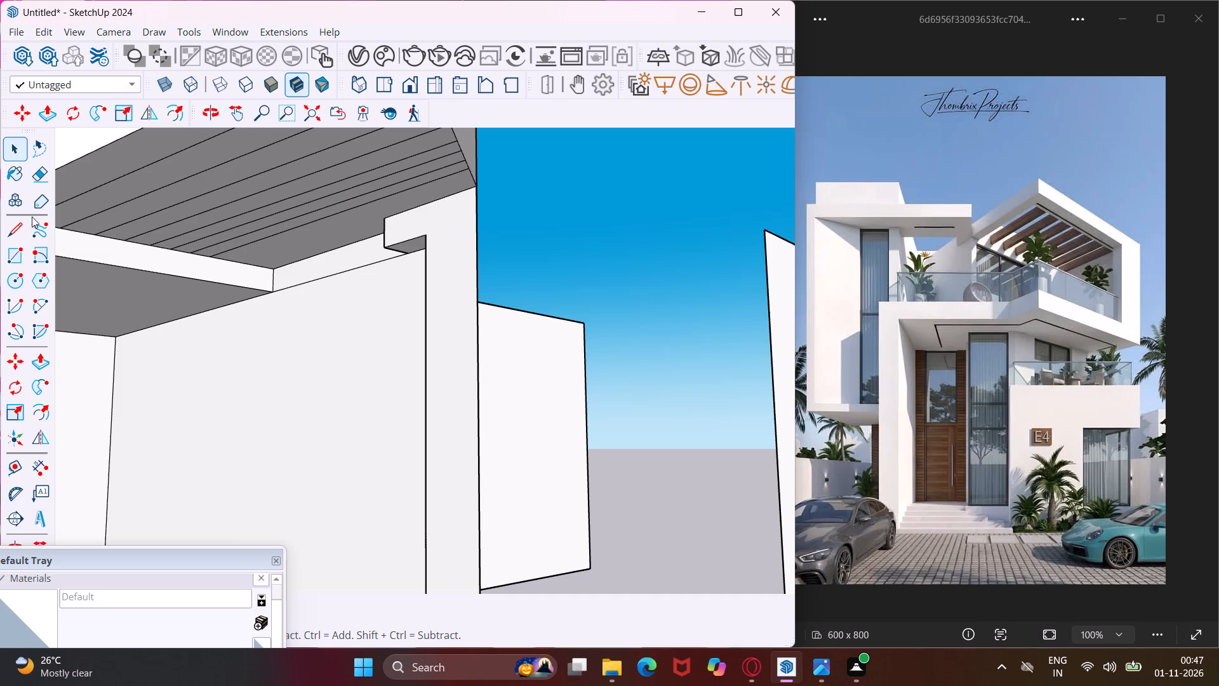
left_click(20, 227)
scroll(284, 206, "up", 8)
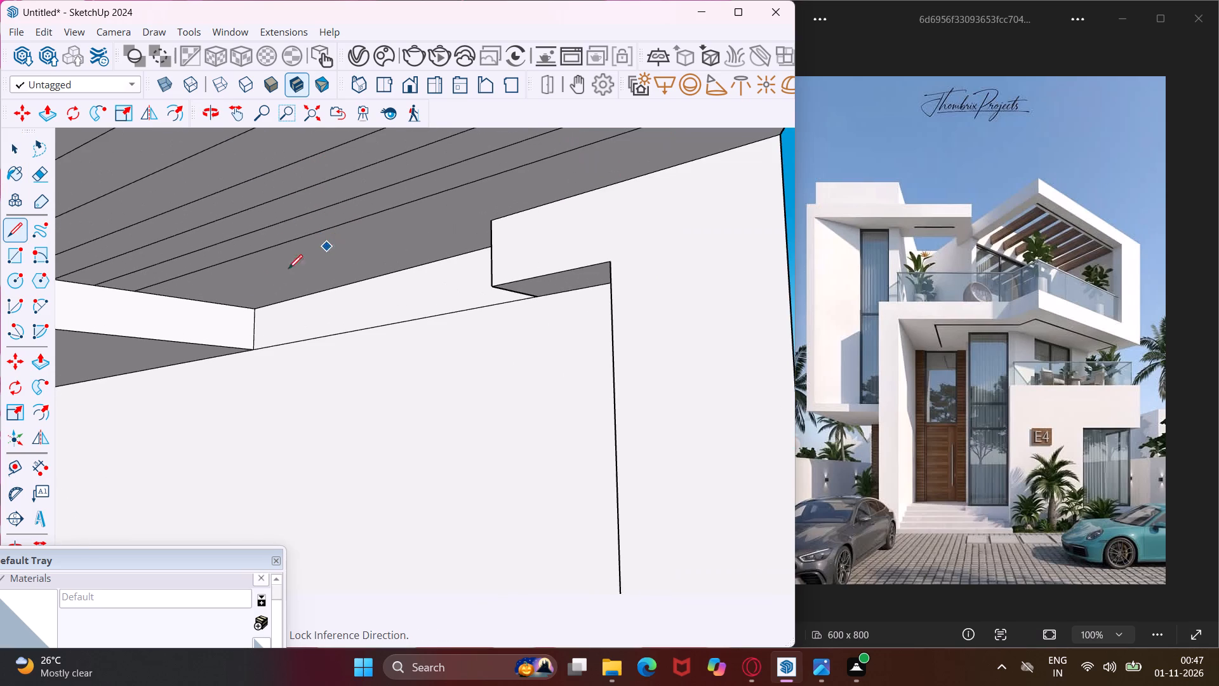
scroll(197, 292, "up", 4)
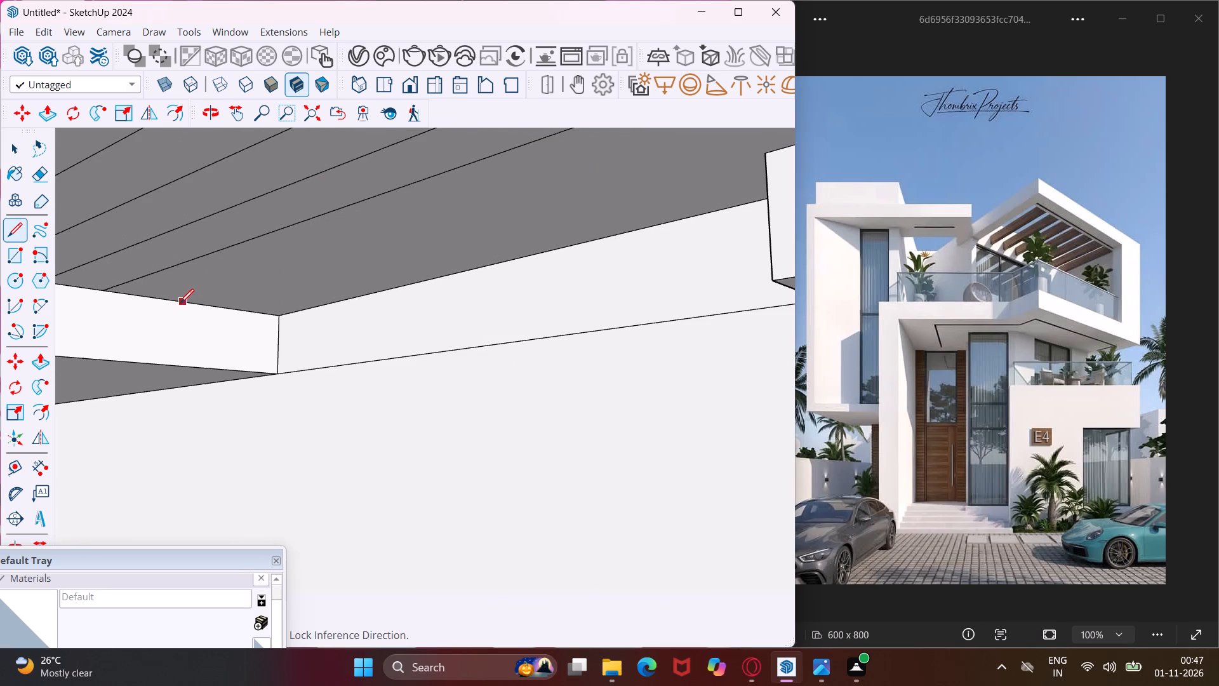
left_click(173, 302)
scroll(268, 244, "down", 11)
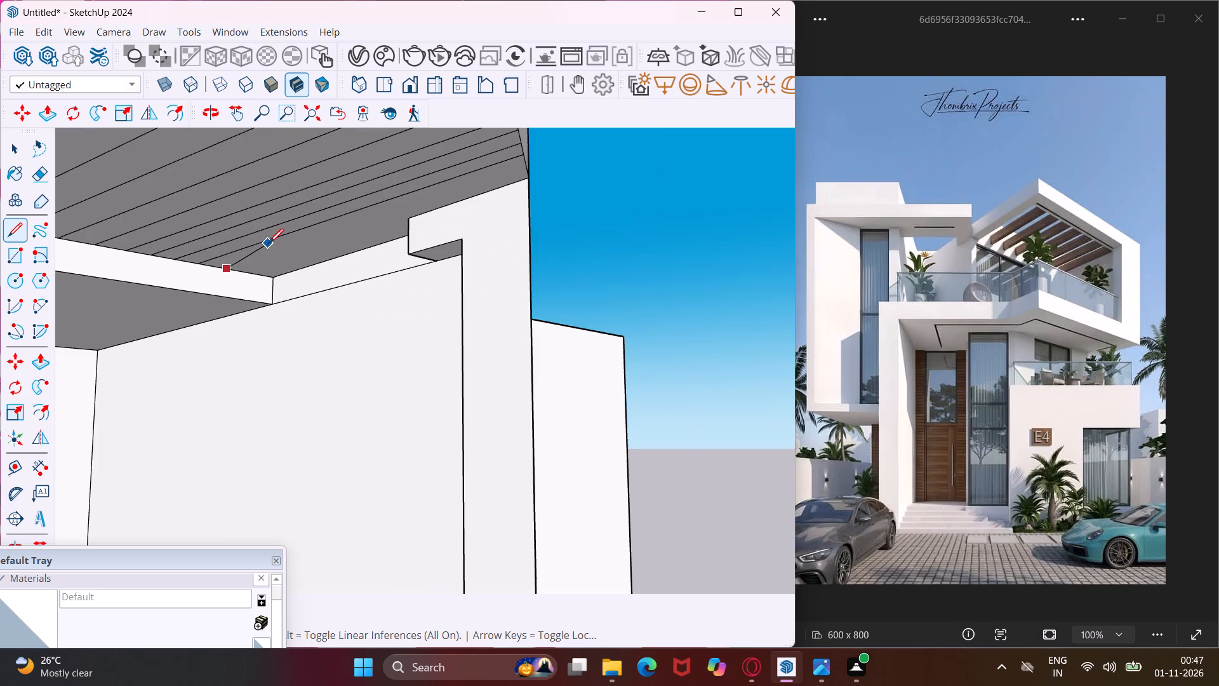
left_click(526, 166)
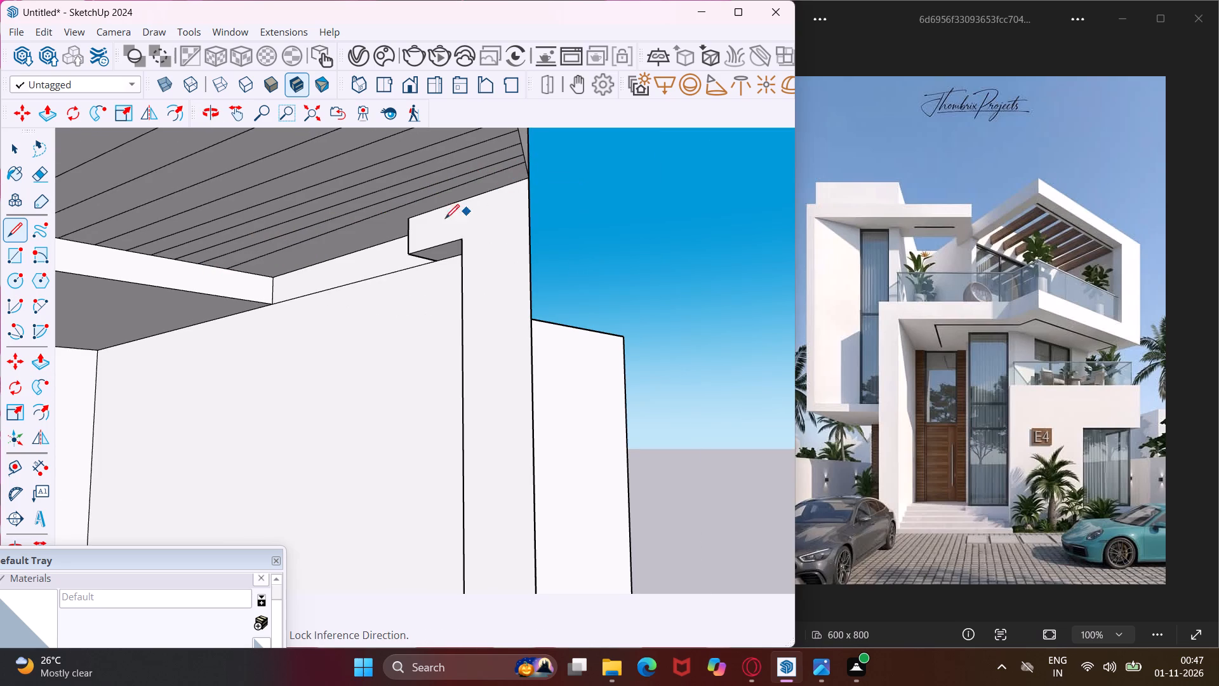
Draw a line on the overhang's underside from the pier notch's inner top corner to the window wall's top edge, parallel to the slats.
scroll(403, 224, "up", 7)
left_click(410, 216)
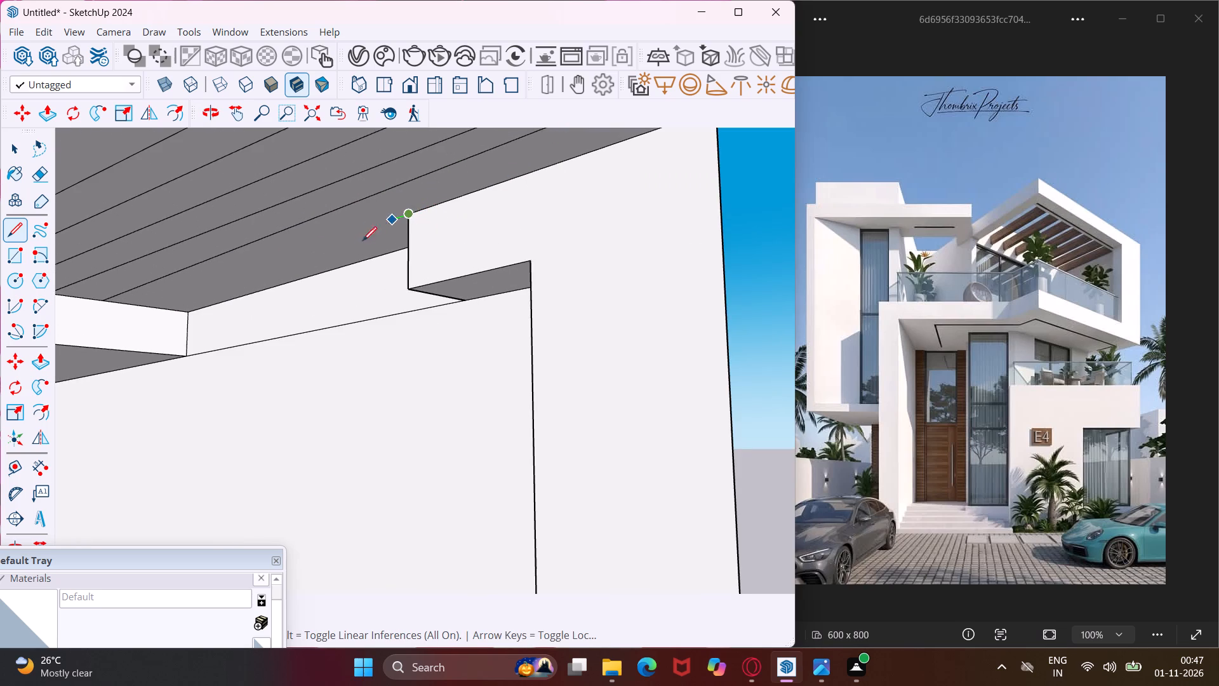
left_click(154, 305)
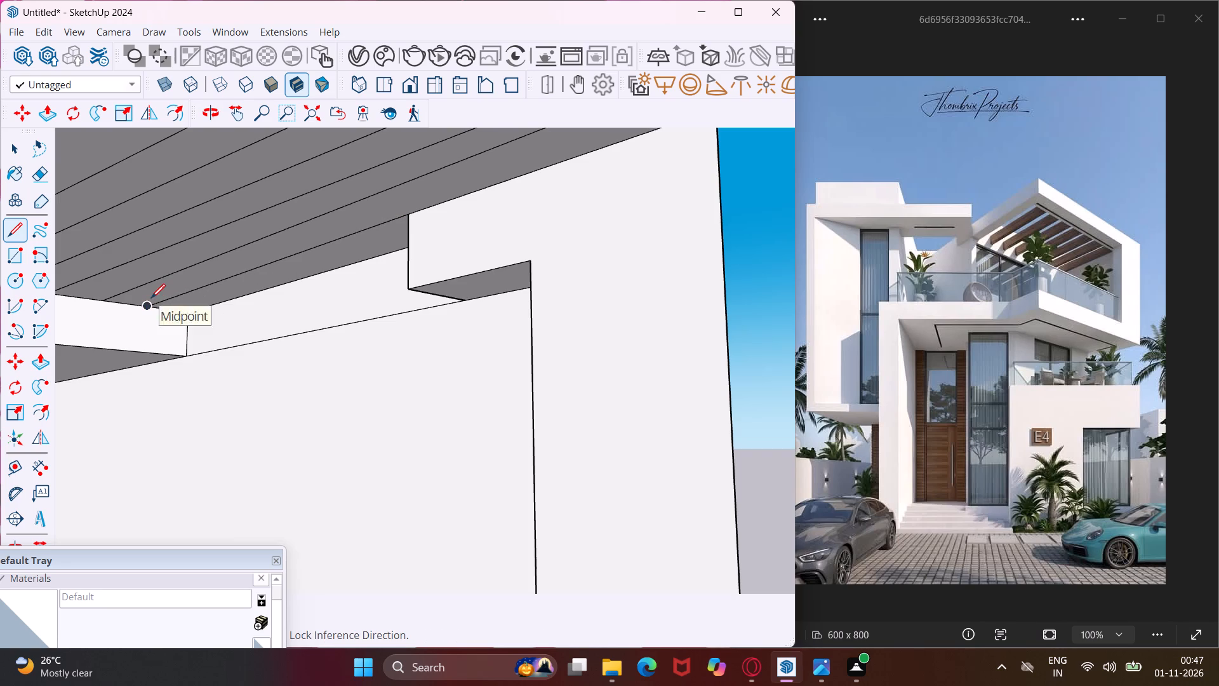
key("Escape")
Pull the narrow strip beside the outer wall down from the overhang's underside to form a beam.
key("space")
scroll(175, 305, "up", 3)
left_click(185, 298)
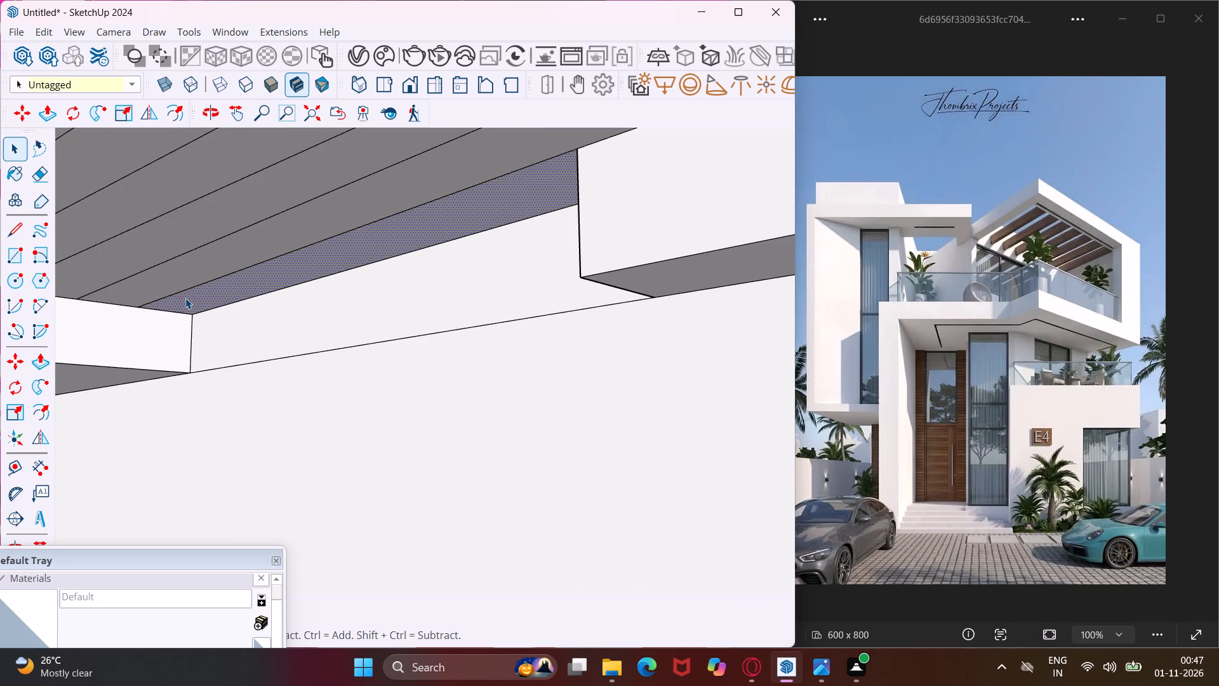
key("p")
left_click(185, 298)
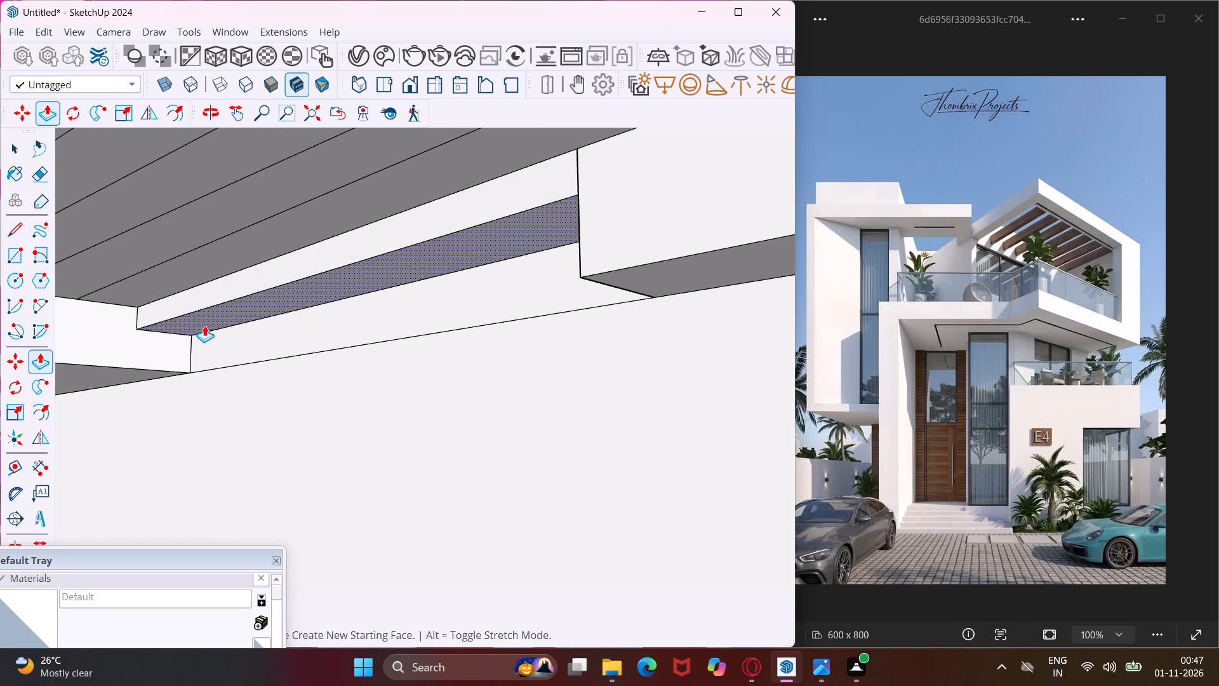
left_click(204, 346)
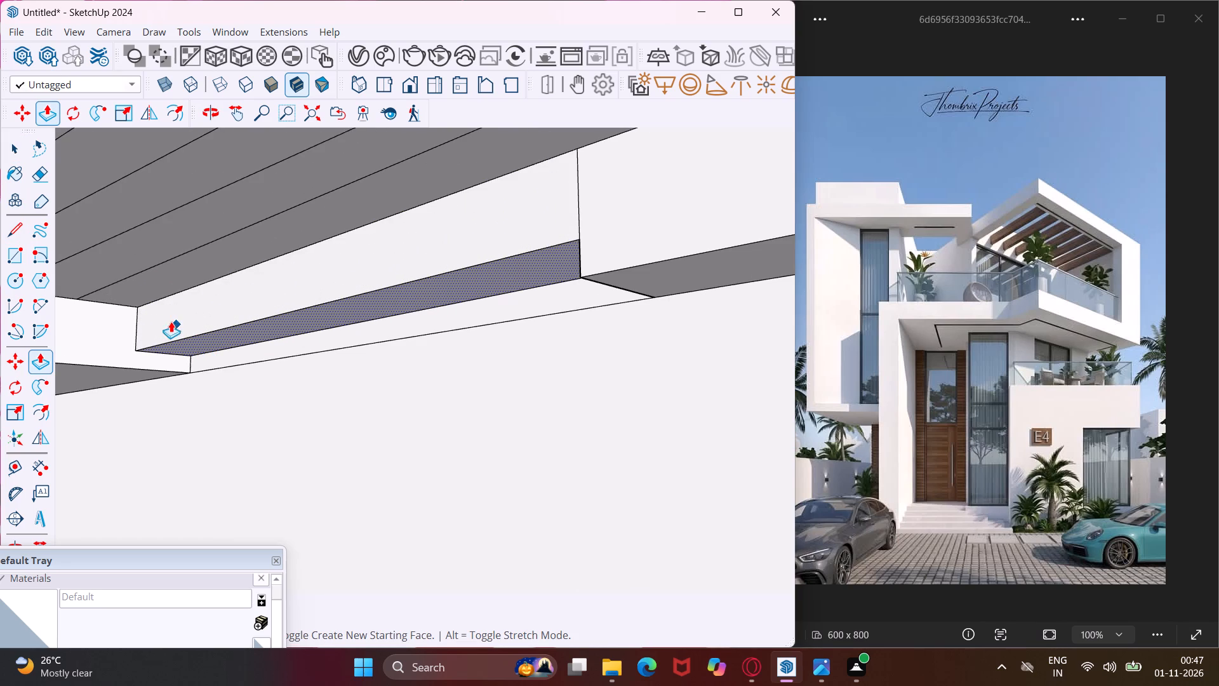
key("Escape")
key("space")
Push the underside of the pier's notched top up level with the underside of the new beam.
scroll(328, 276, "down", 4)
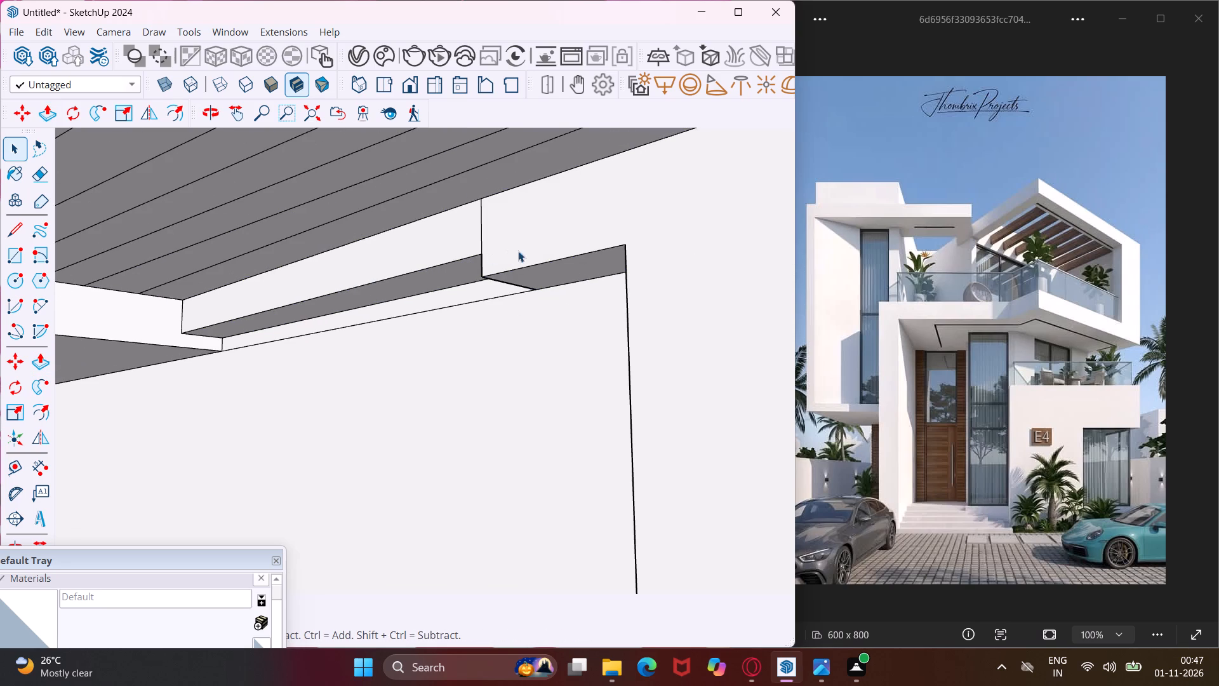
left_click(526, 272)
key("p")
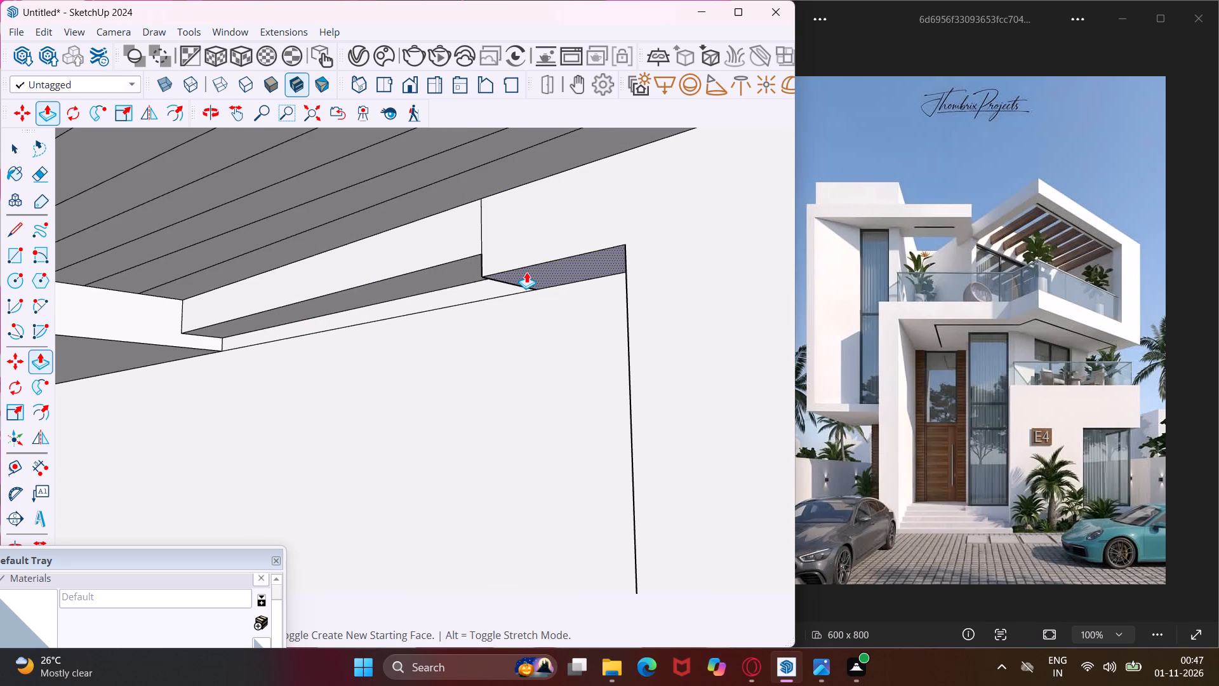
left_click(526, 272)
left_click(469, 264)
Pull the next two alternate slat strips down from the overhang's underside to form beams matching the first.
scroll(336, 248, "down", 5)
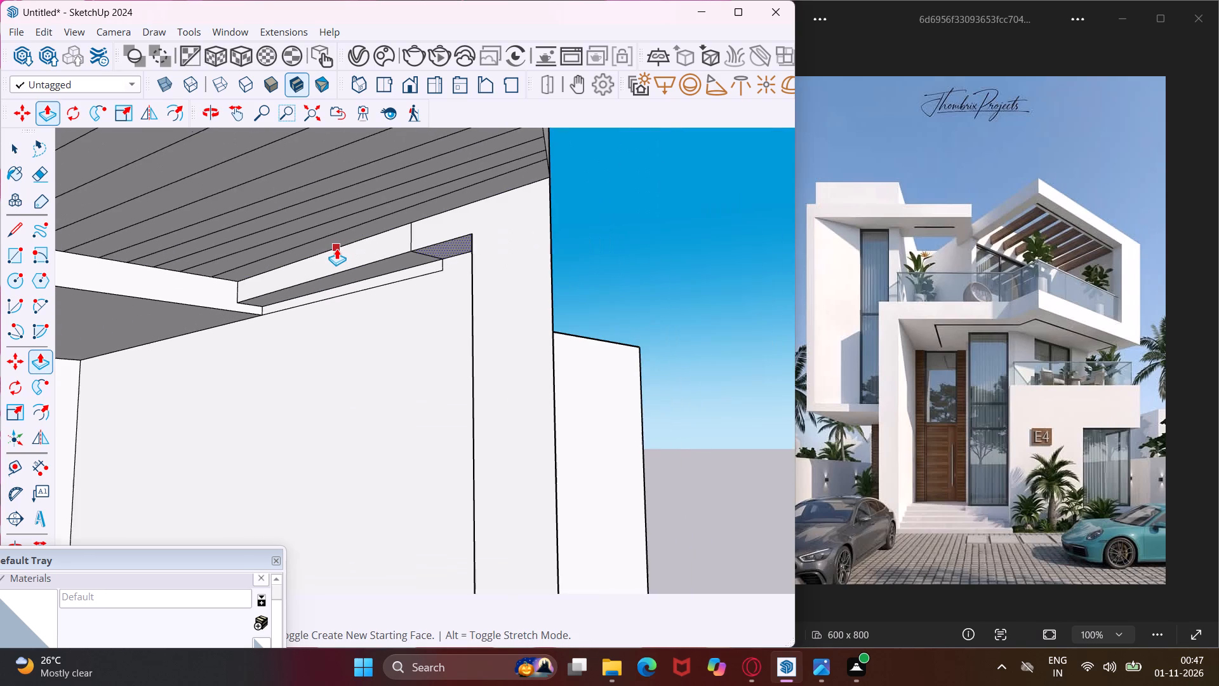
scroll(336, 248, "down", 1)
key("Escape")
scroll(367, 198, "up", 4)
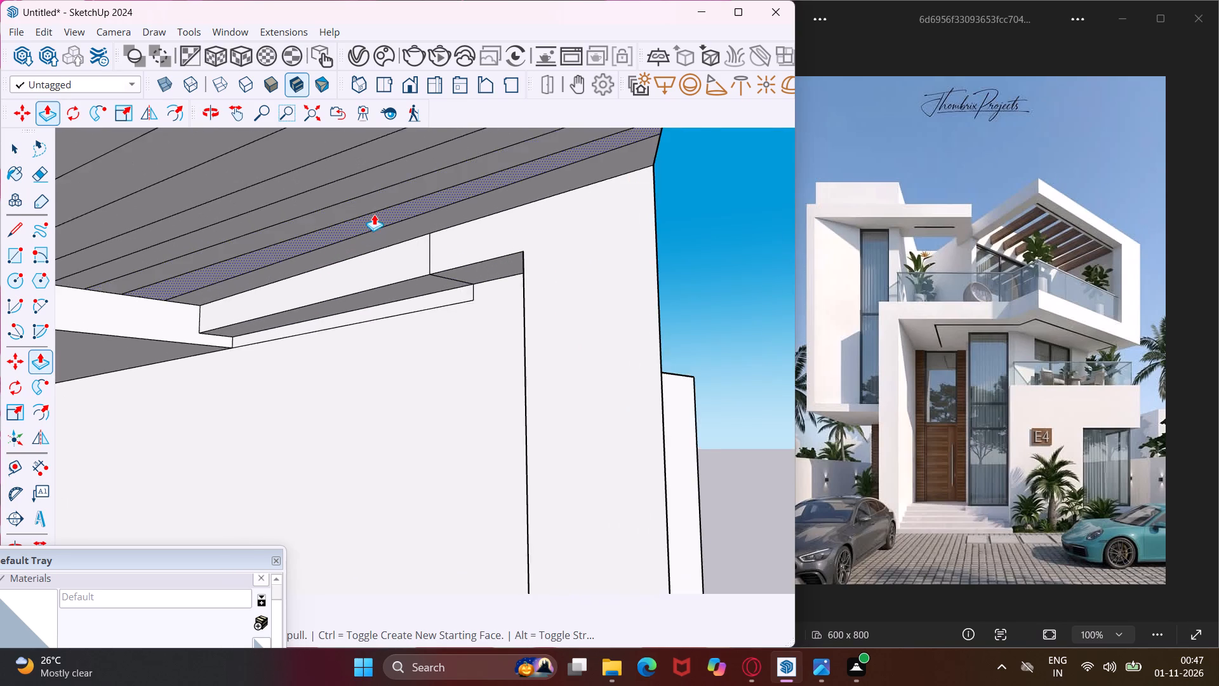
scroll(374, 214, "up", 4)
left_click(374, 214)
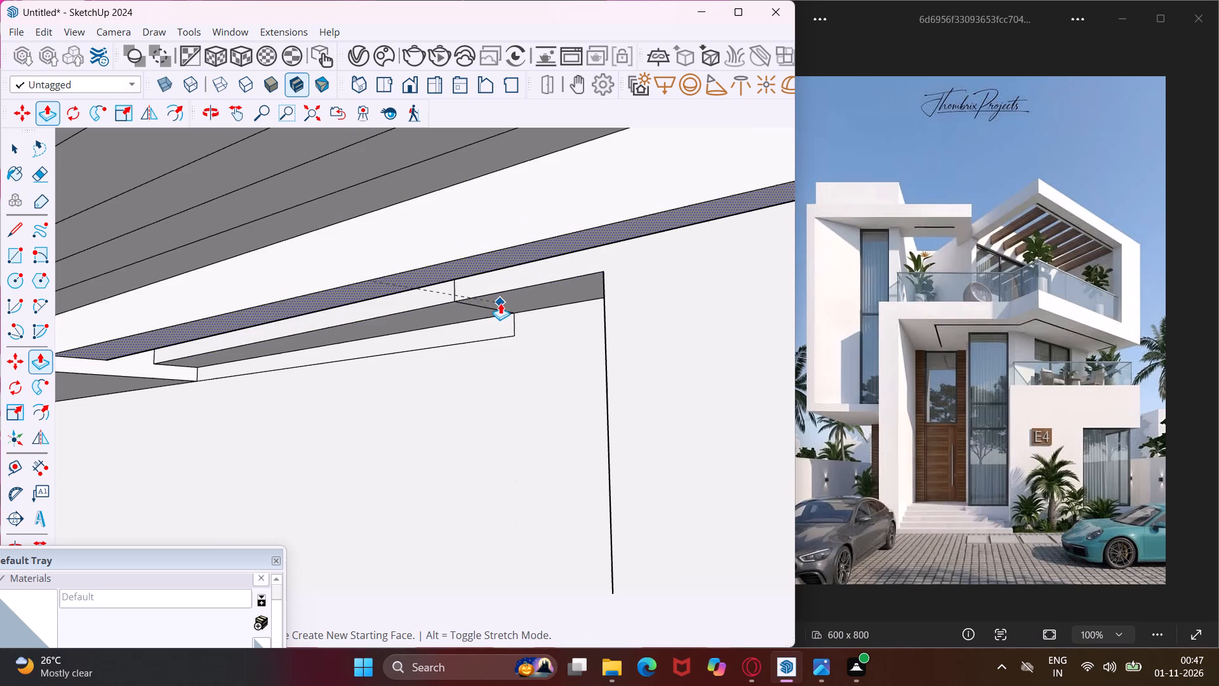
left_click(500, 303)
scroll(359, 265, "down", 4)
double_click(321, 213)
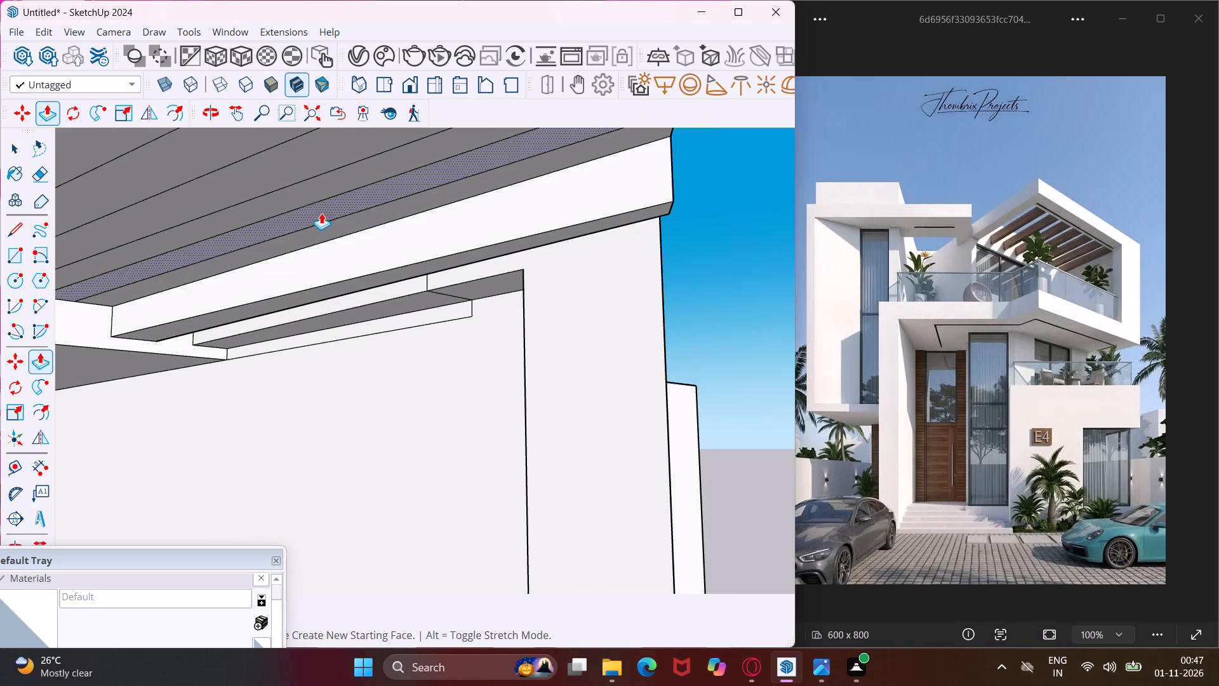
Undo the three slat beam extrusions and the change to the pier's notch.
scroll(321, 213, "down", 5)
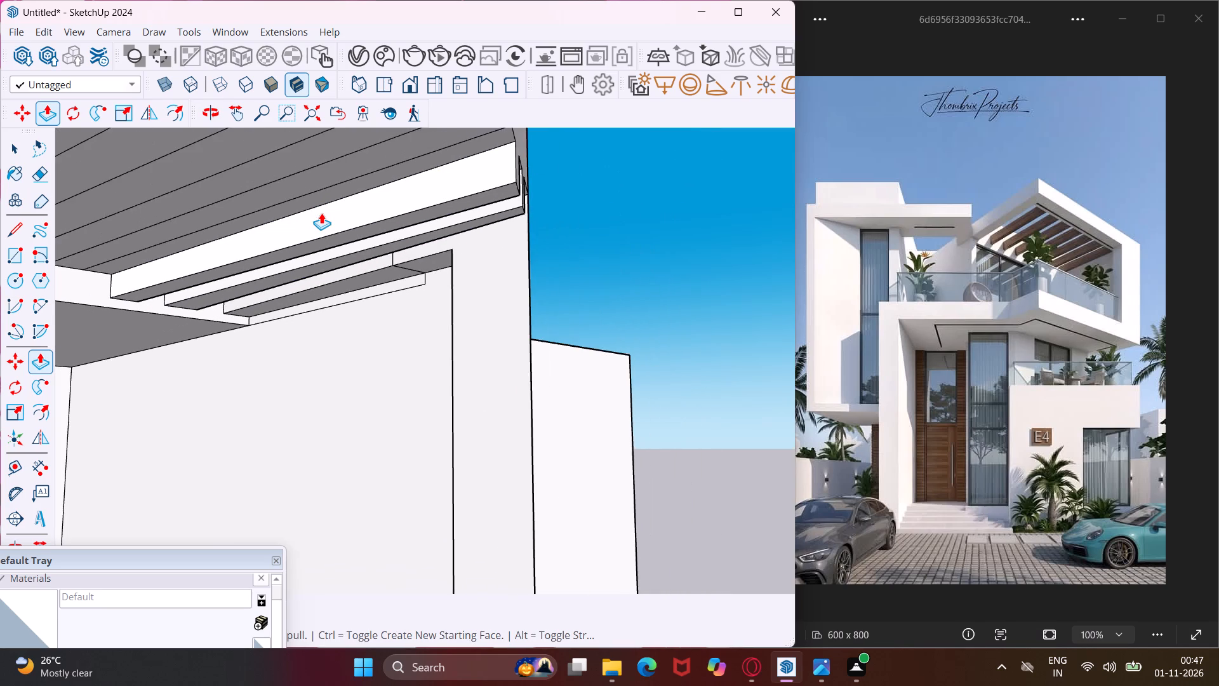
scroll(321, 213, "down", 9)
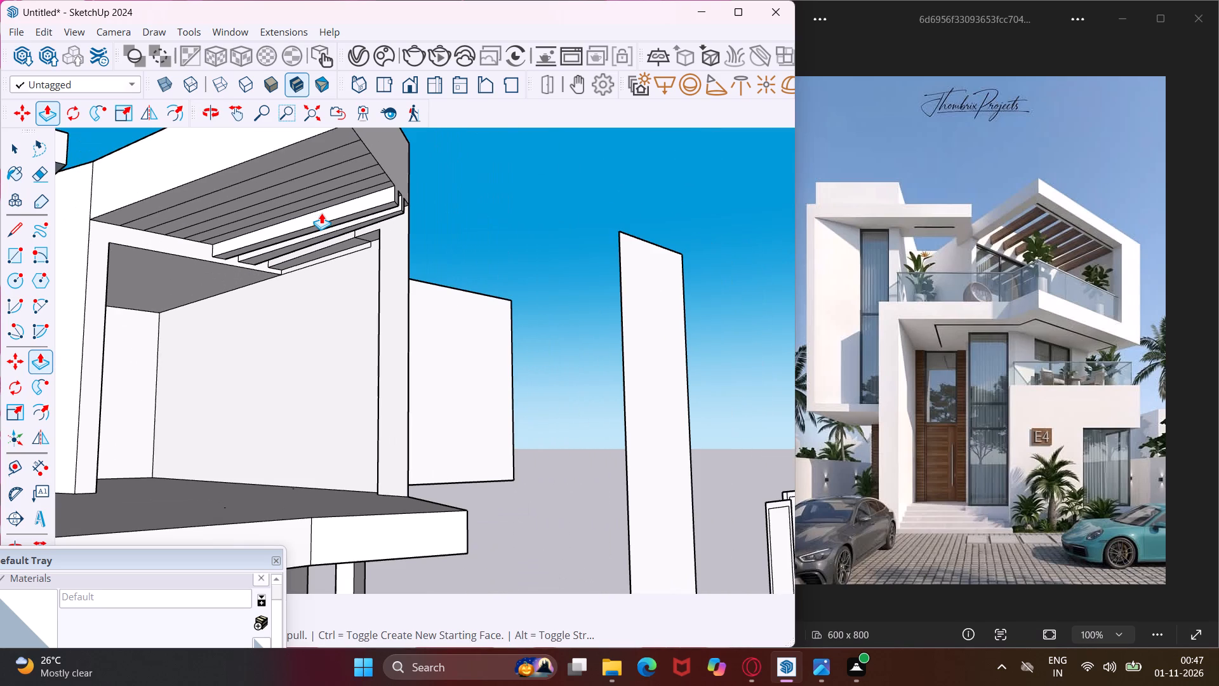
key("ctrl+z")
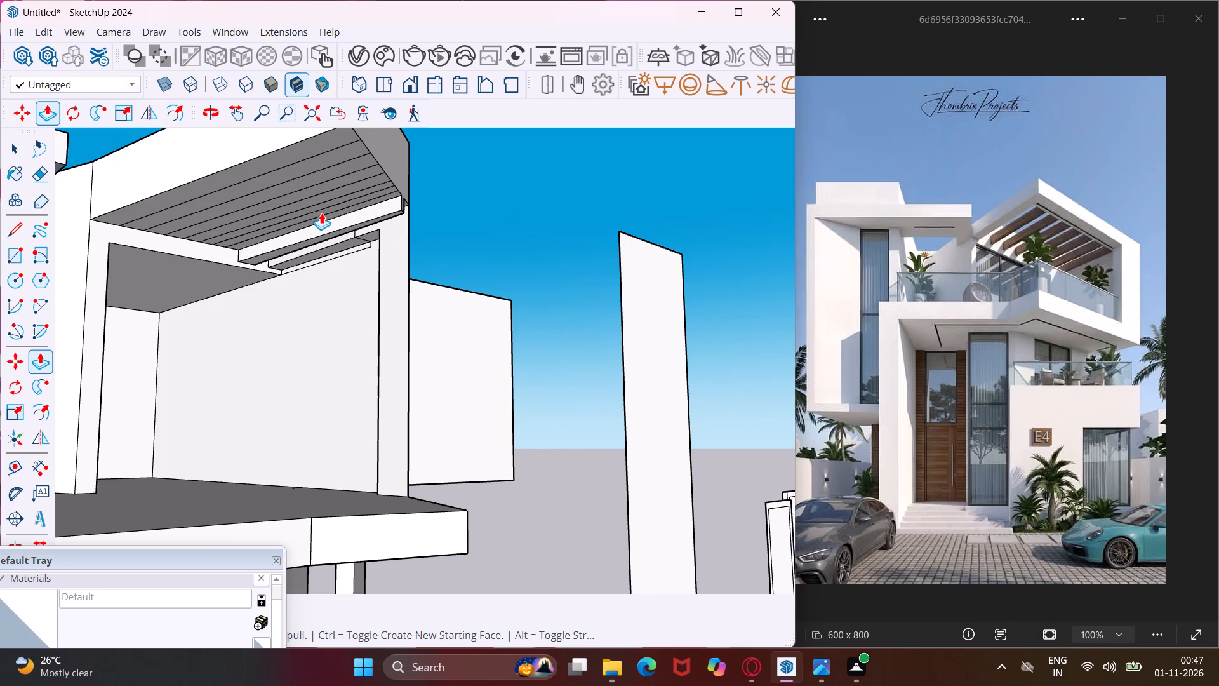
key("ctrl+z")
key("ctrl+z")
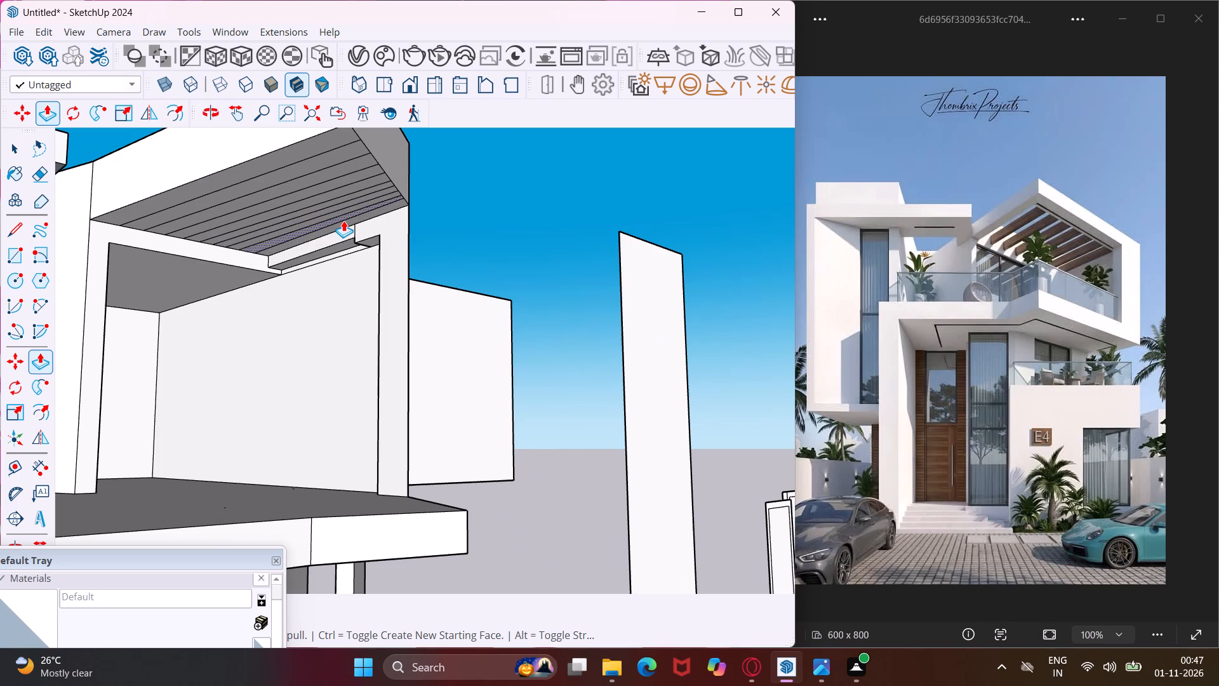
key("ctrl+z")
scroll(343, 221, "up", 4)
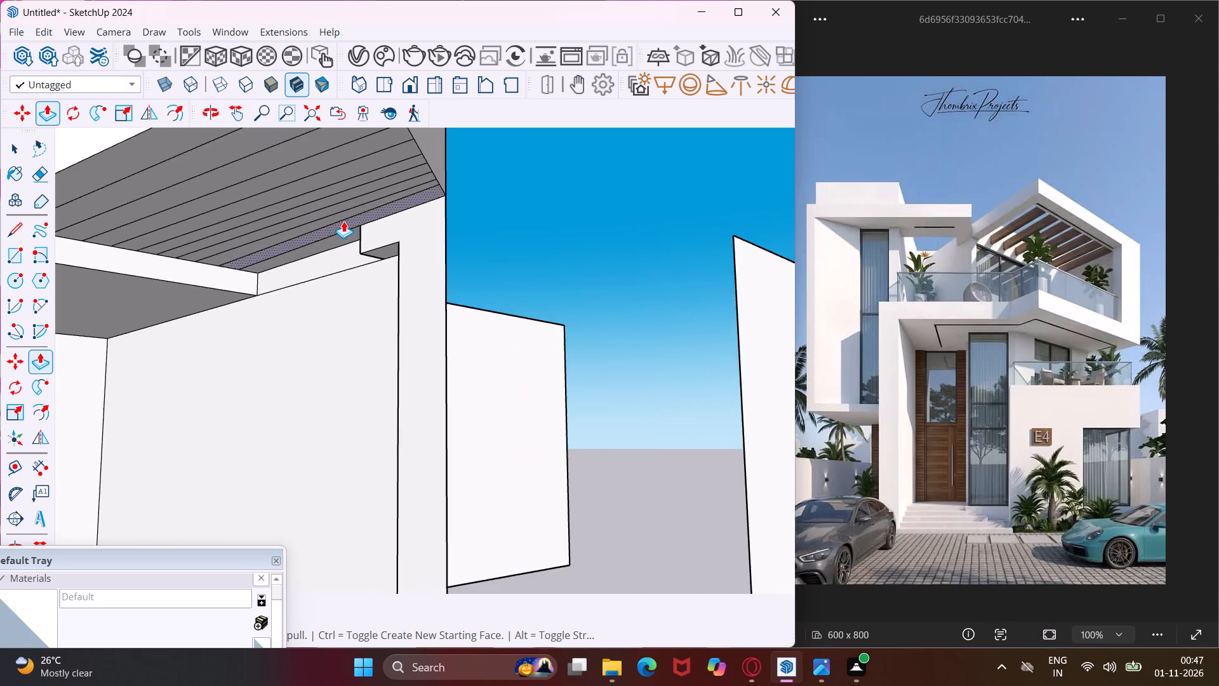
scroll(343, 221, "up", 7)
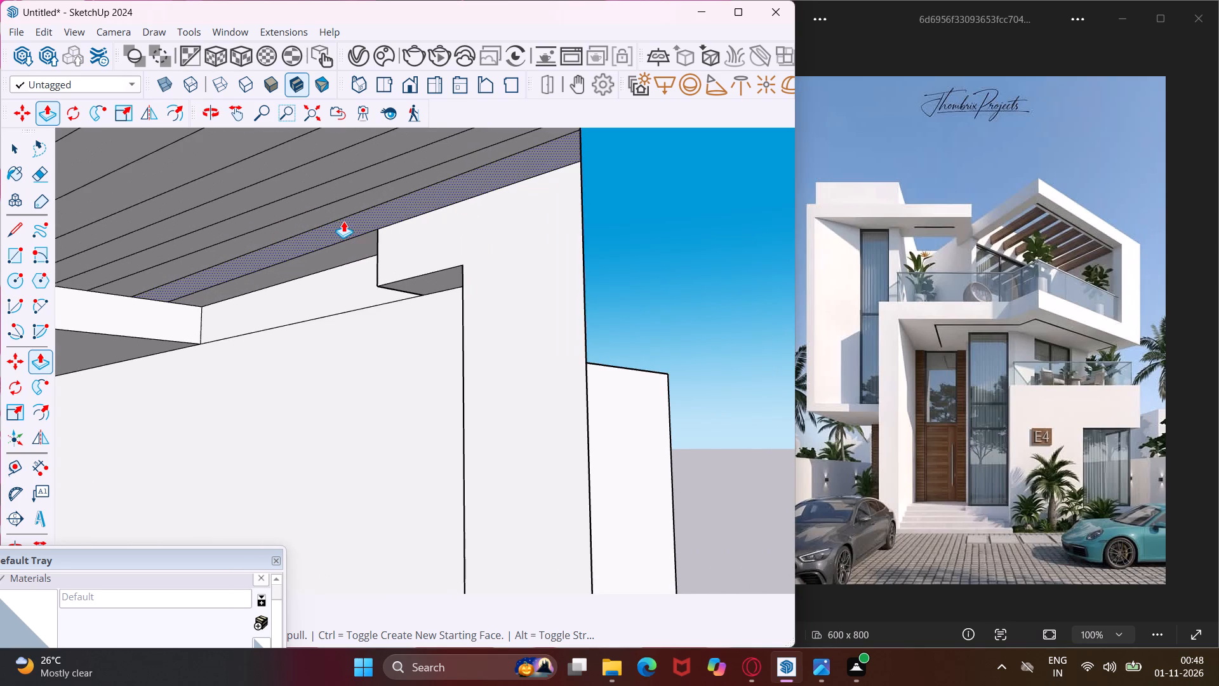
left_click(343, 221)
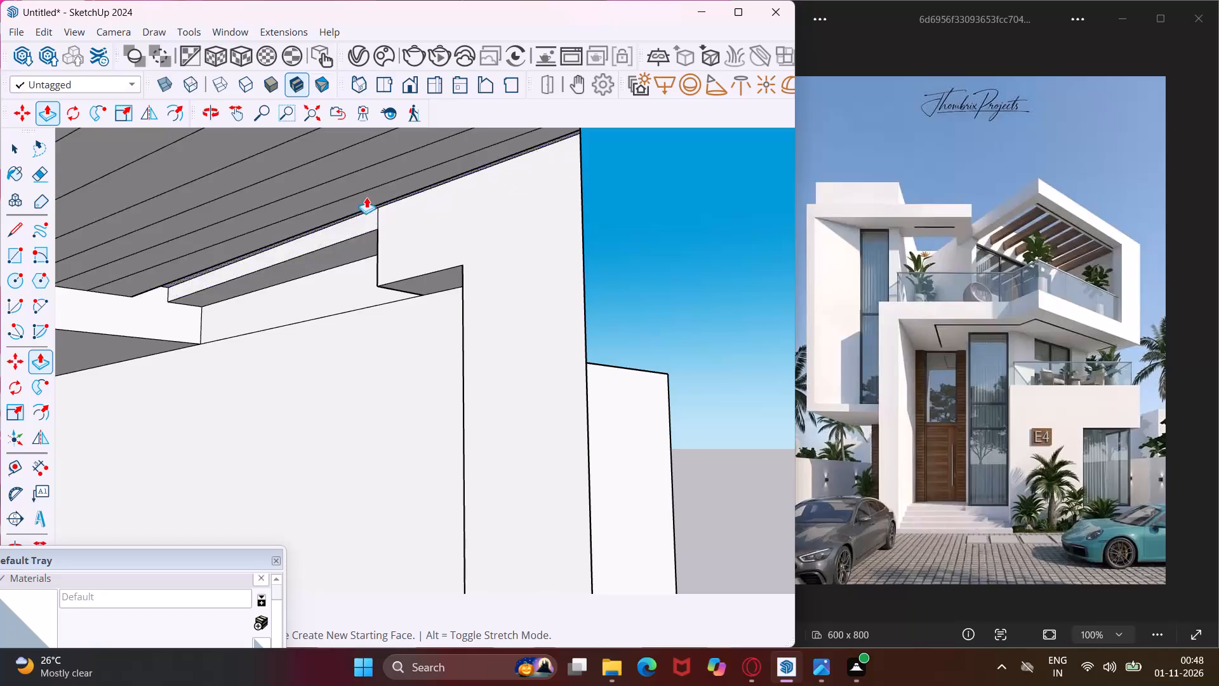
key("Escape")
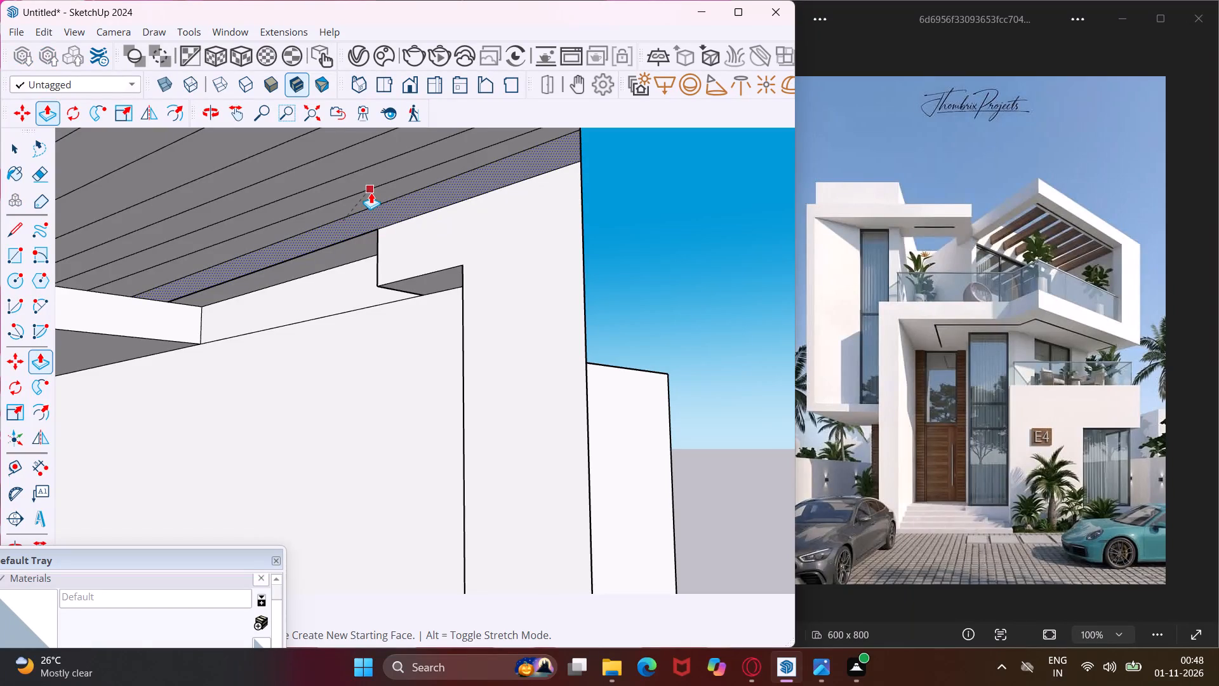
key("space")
Draw a line across the slat strips, near and parallel to the overhang's front edge, from the pier's top edge to the underside's opposite edge.
scroll(362, 212, "down", 6)
middle_click_drag(359, 222, 397, 268)
scroll(397, 259, "down", 3)
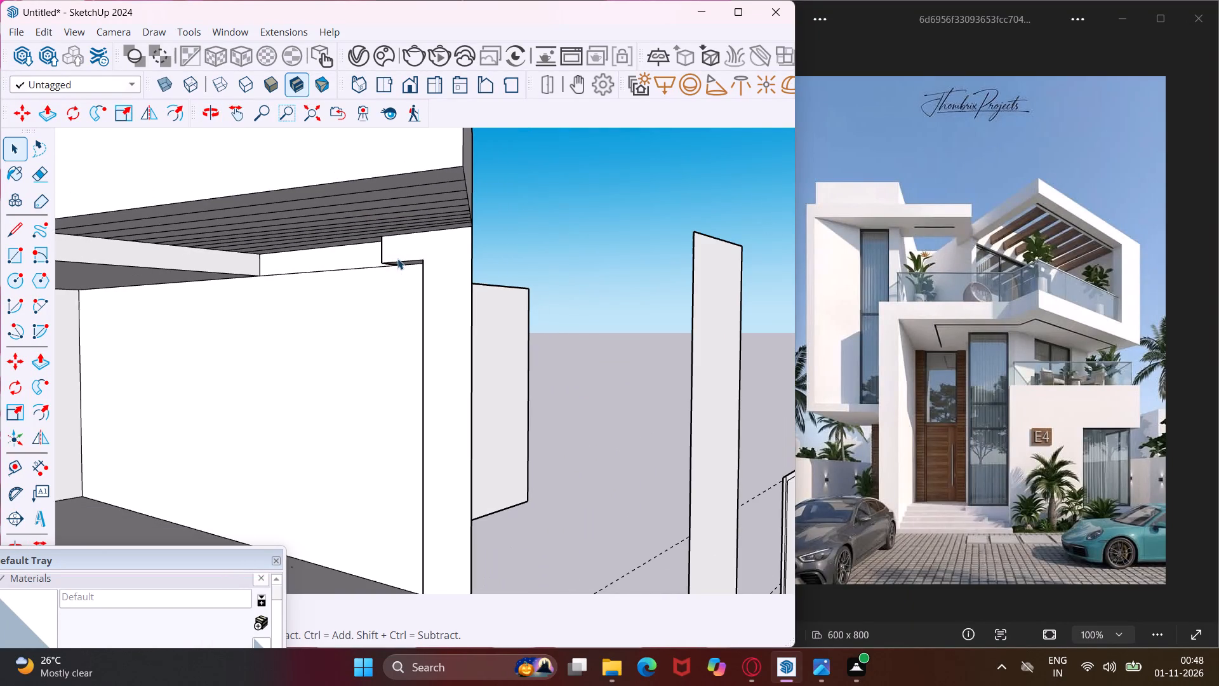
left_click(17, 235)
scroll(378, 235, "up", 2)
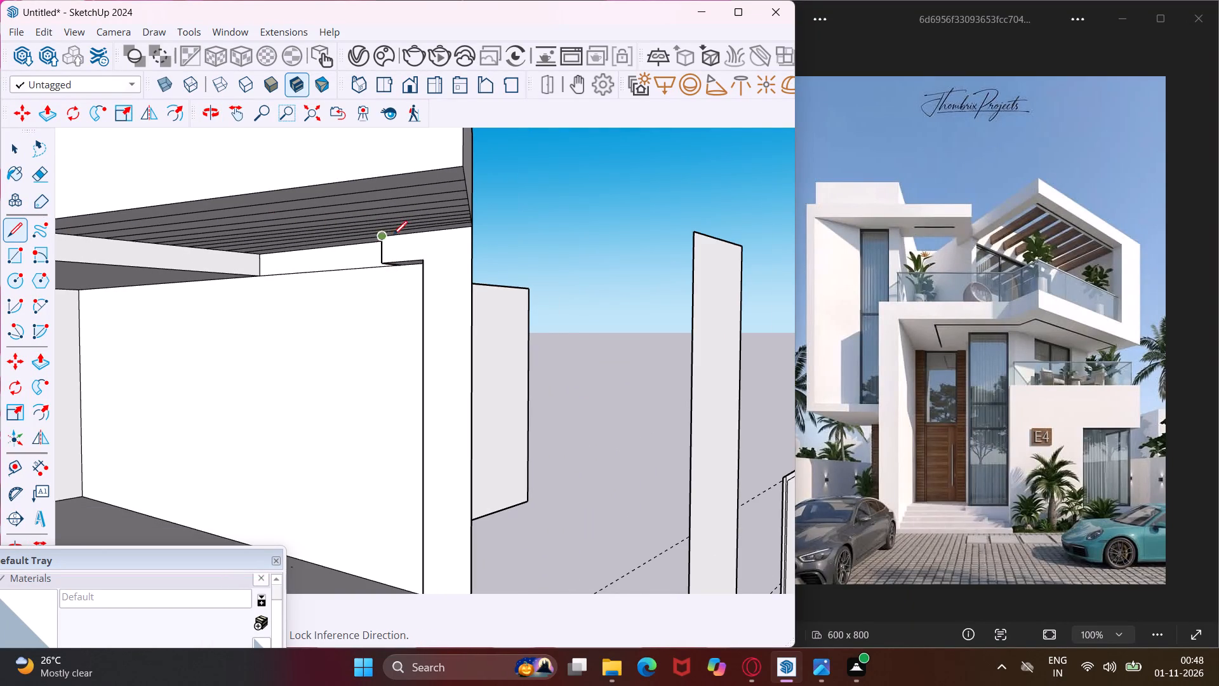
scroll(393, 235, "up", 2)
scroll(463, 228, "up", 3)
left_click(463, 228)
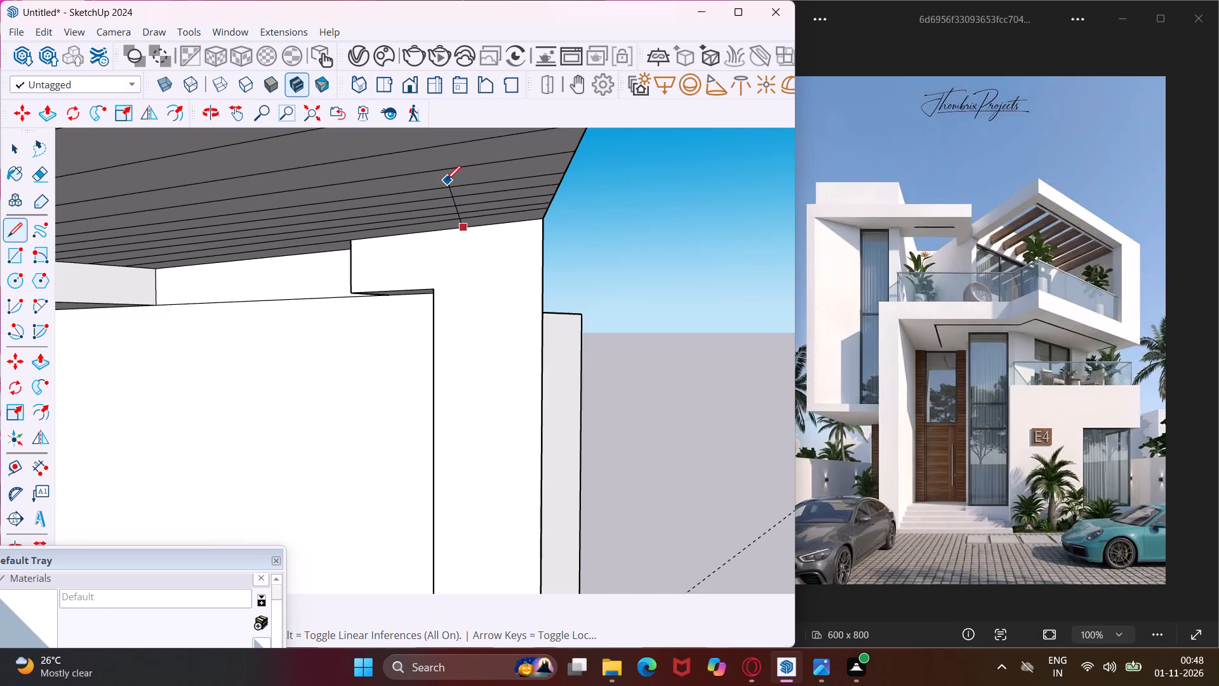
scroll(446, 180, "down", 14)
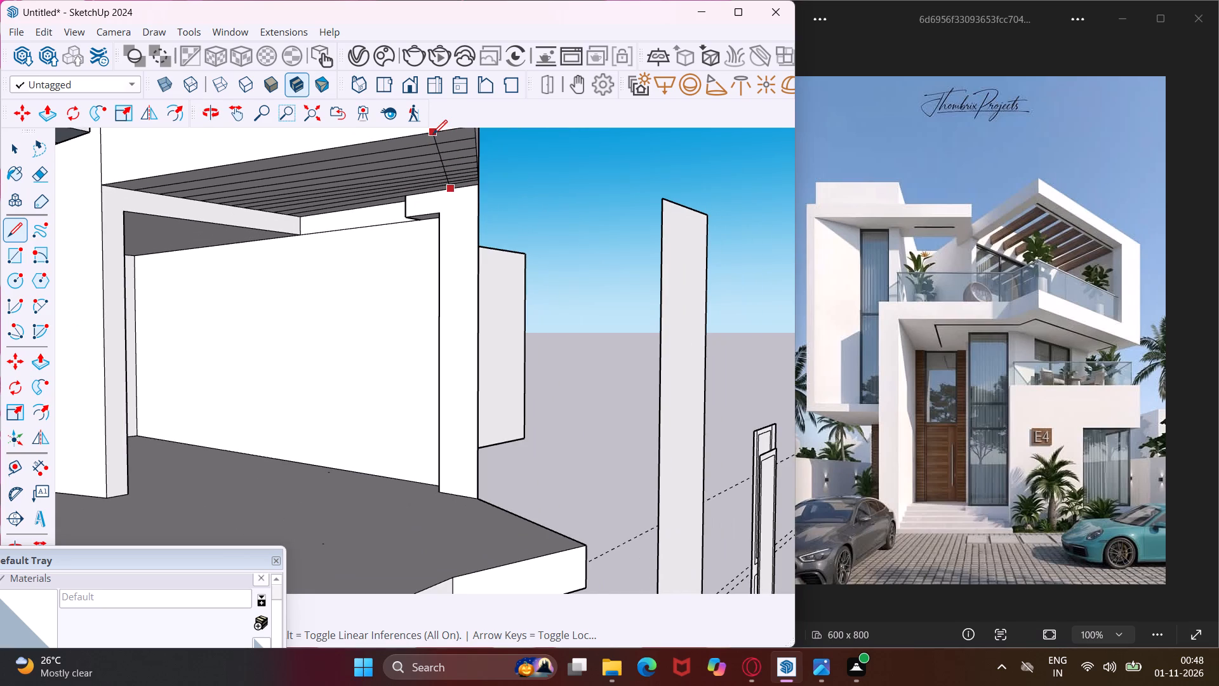
left_click(433, 134)
key("Escape")
key("space")
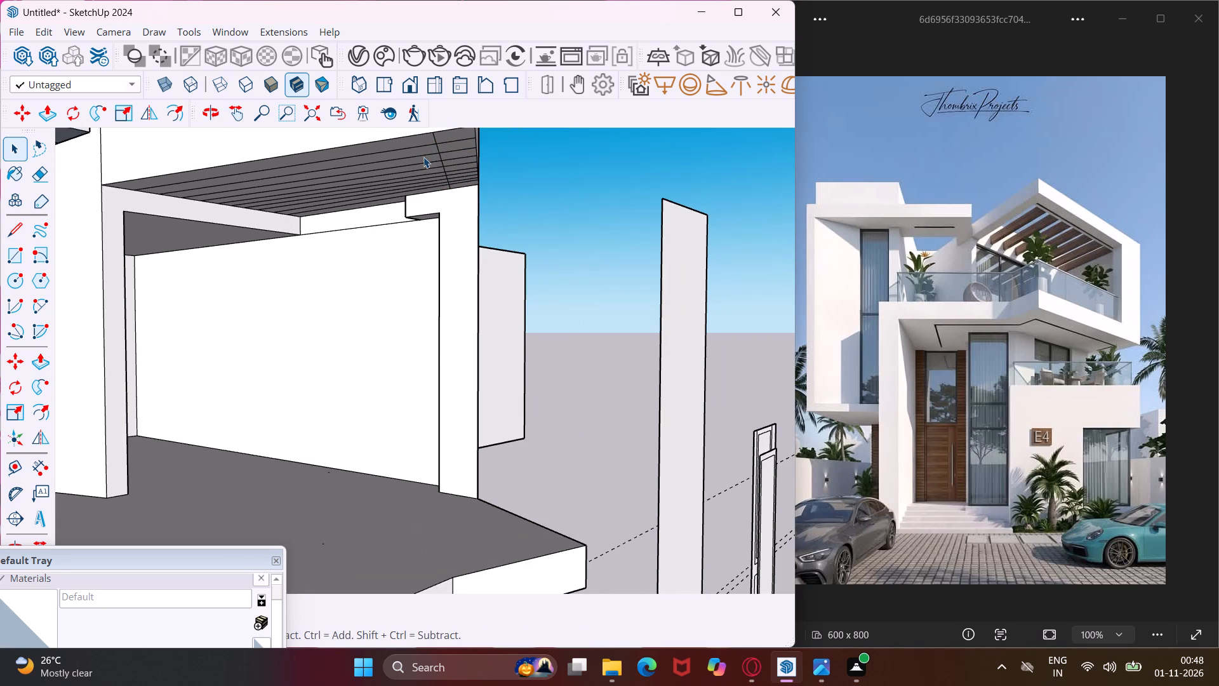
Push the slat strip along the pier's top edge, behind the new cross line, up to the roof's top face to open a slot.
middle_click(423, 157)
scroll(425, 170, "up", 14)
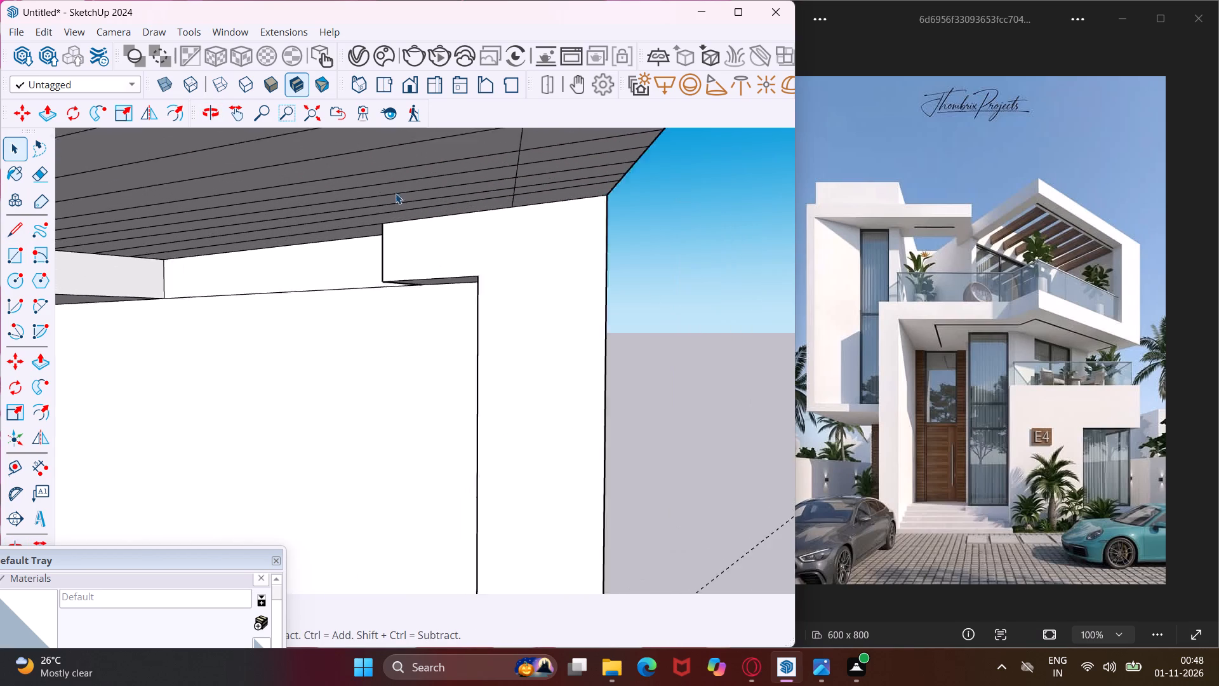
middle_click_drag(366, 183, 271, 131)
scroll(399, 226, "up", 5)
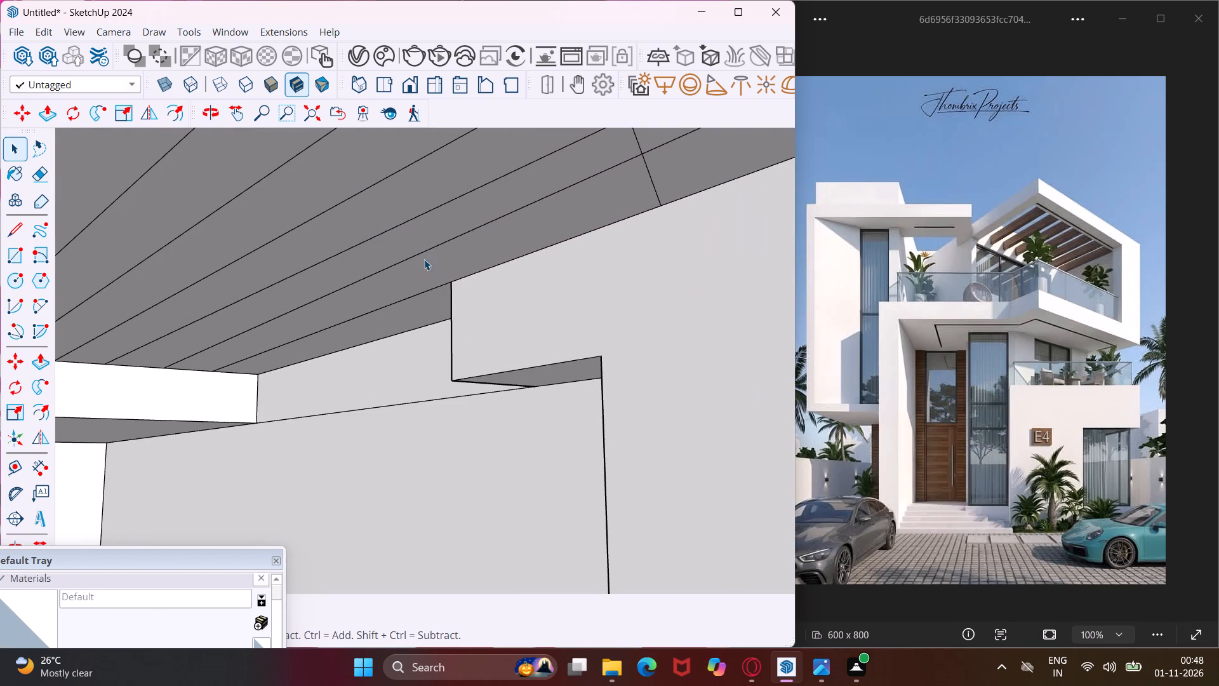
left_click(420, 267)
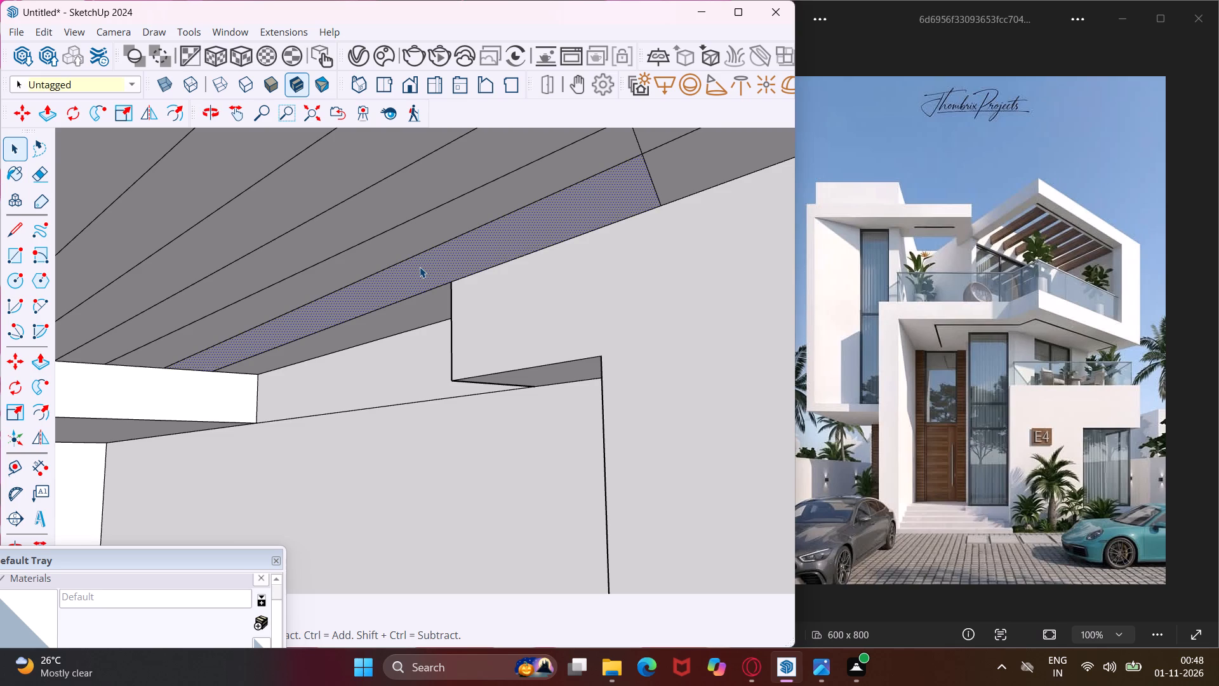
key("p")
left_click(420, 267)
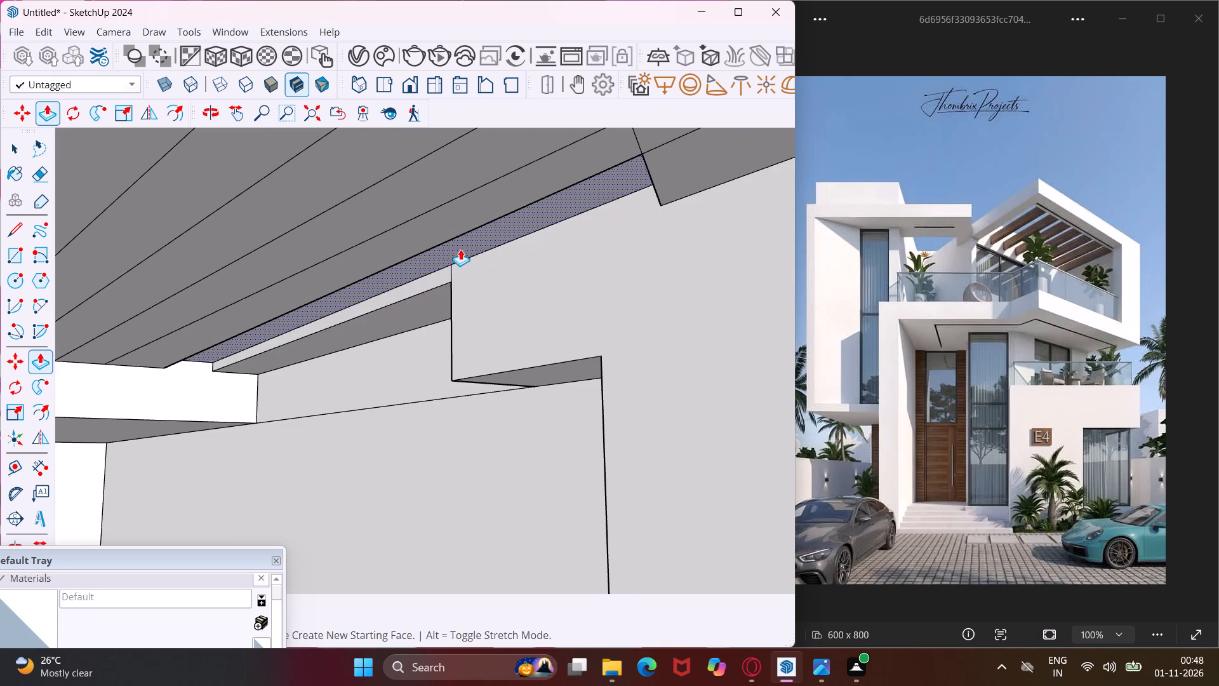
middle_click_drag(433, 262, 298, 356)
scroll(433, 262, "up", 1)
scroll(300, 341, "down", 9)
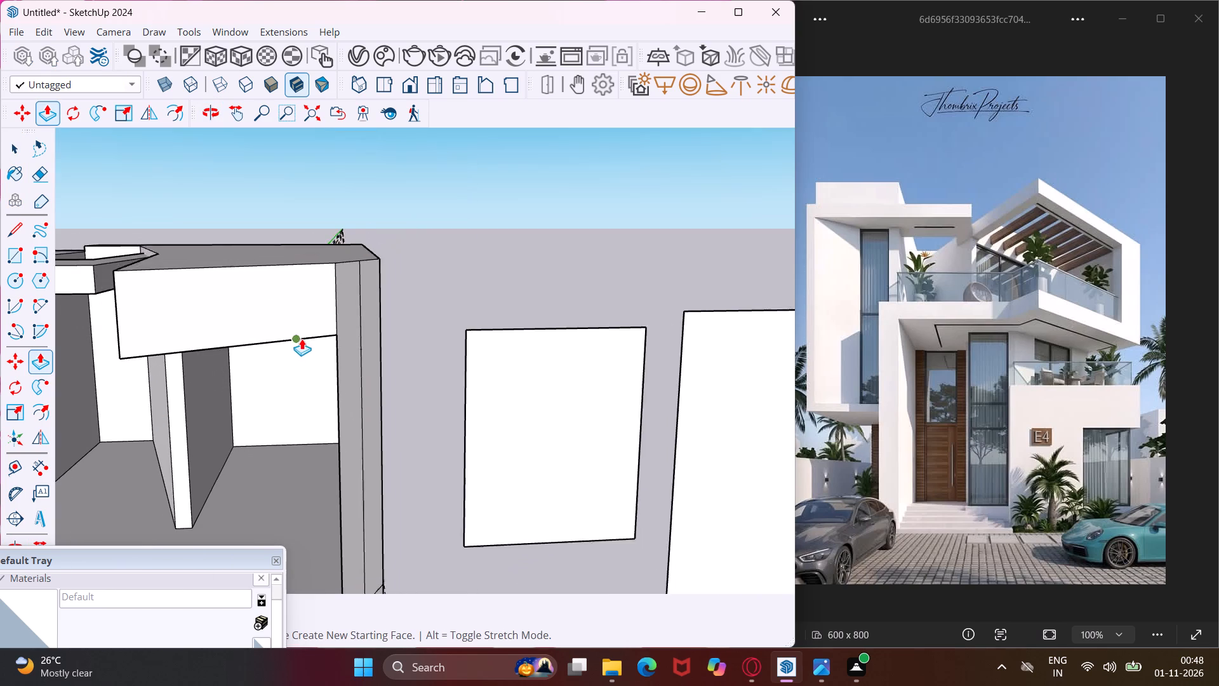
scroll(301, 257, "up", 6)
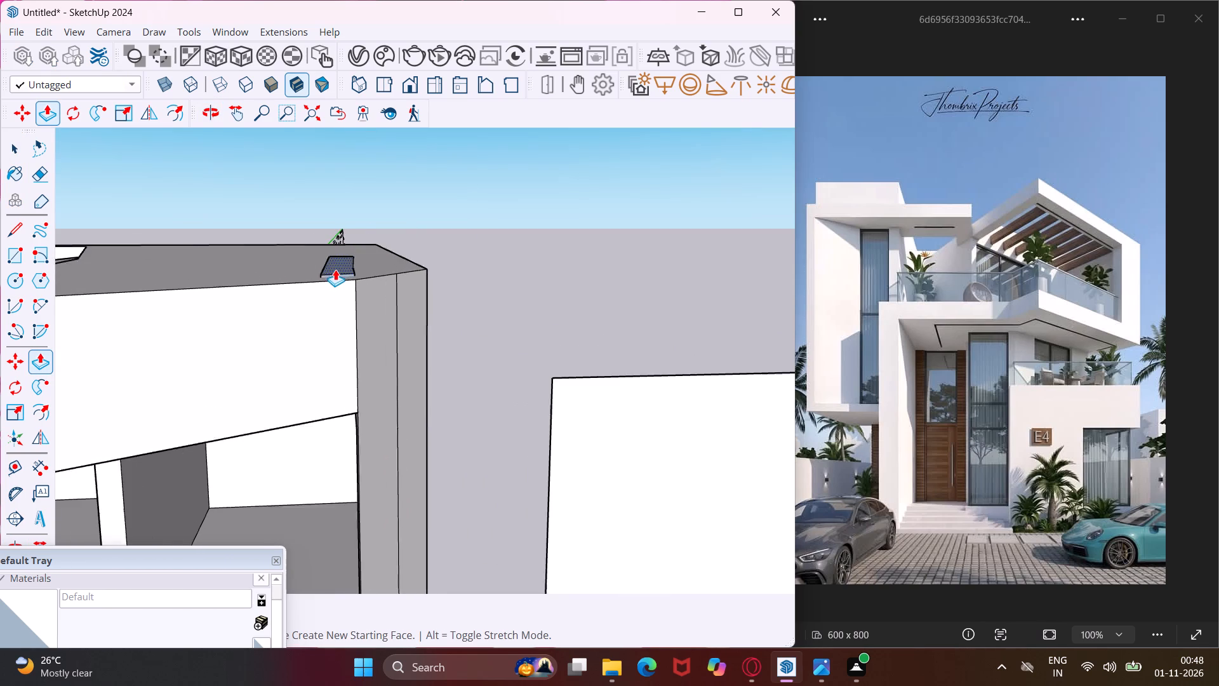
middle_click_drag(338, 269, 352, 347)
scroll(348, 321, "up", 3)
left_click(347, 321)
Repeat the same push depth on the four remaining alternate slat strips, leaving beams between the open slots.
middle_click_drag(347, 321, 413, 119)
scroll(385, 208, "up", 5)
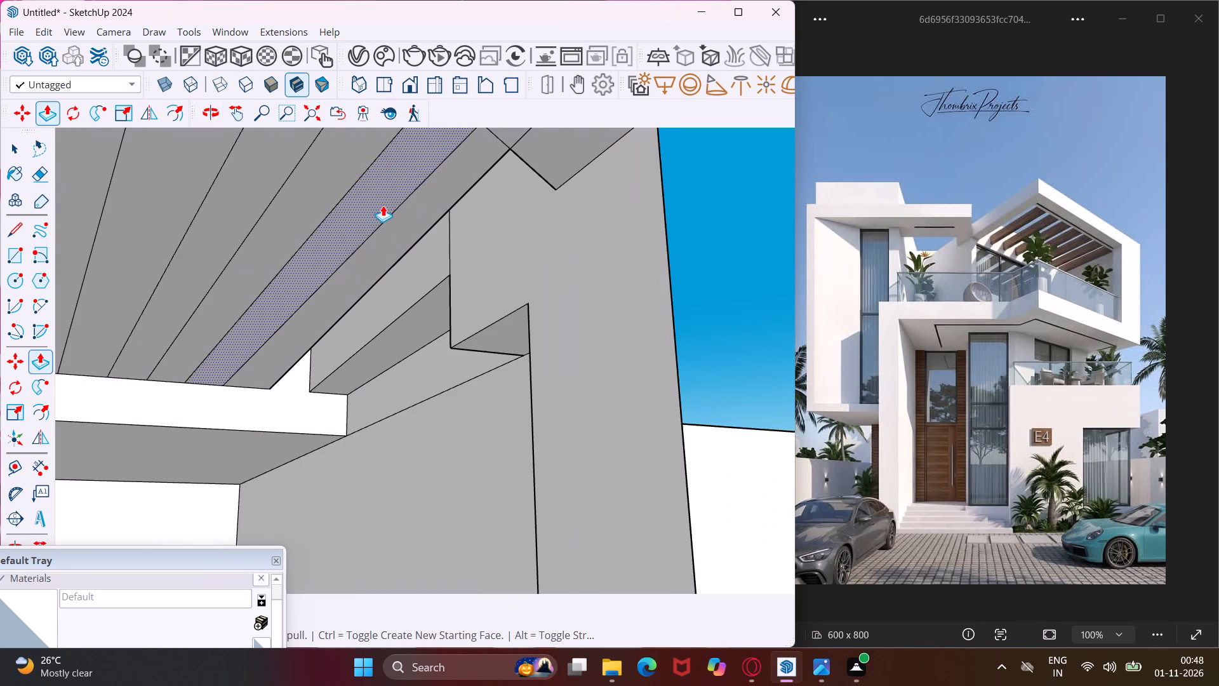
double_click(382, 203)
double_click(221, 241)
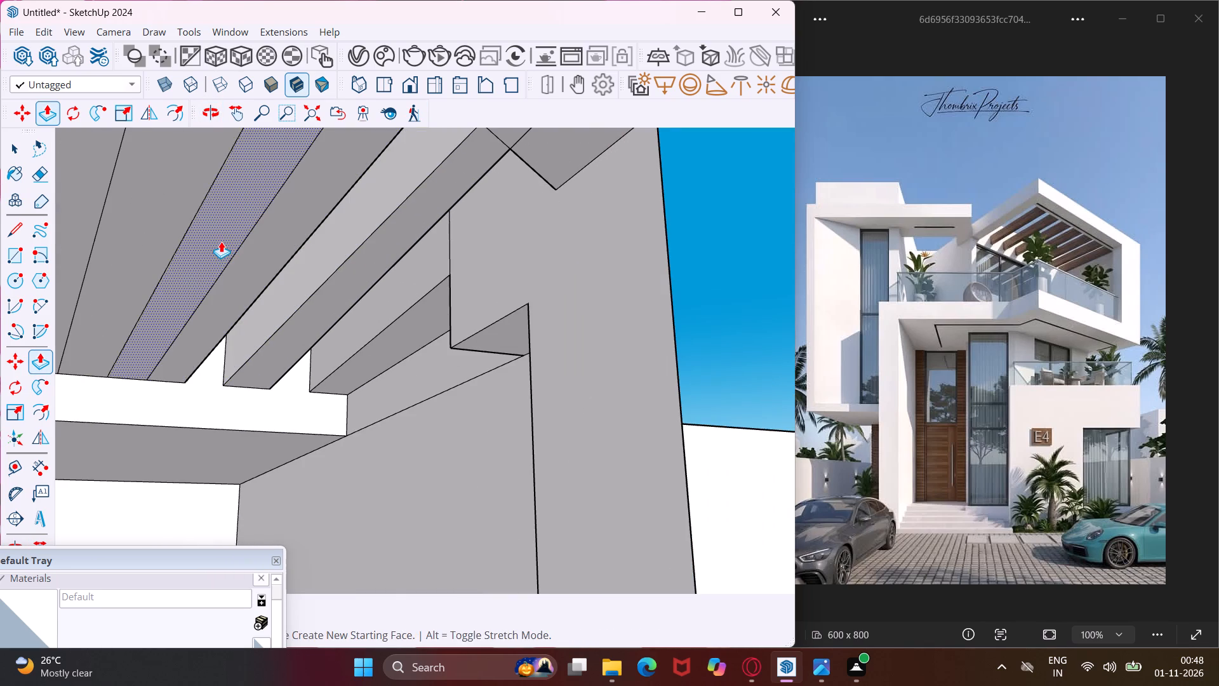
scroll(221, 241, "down", 11)
scroll(157, 235, "up", 3)
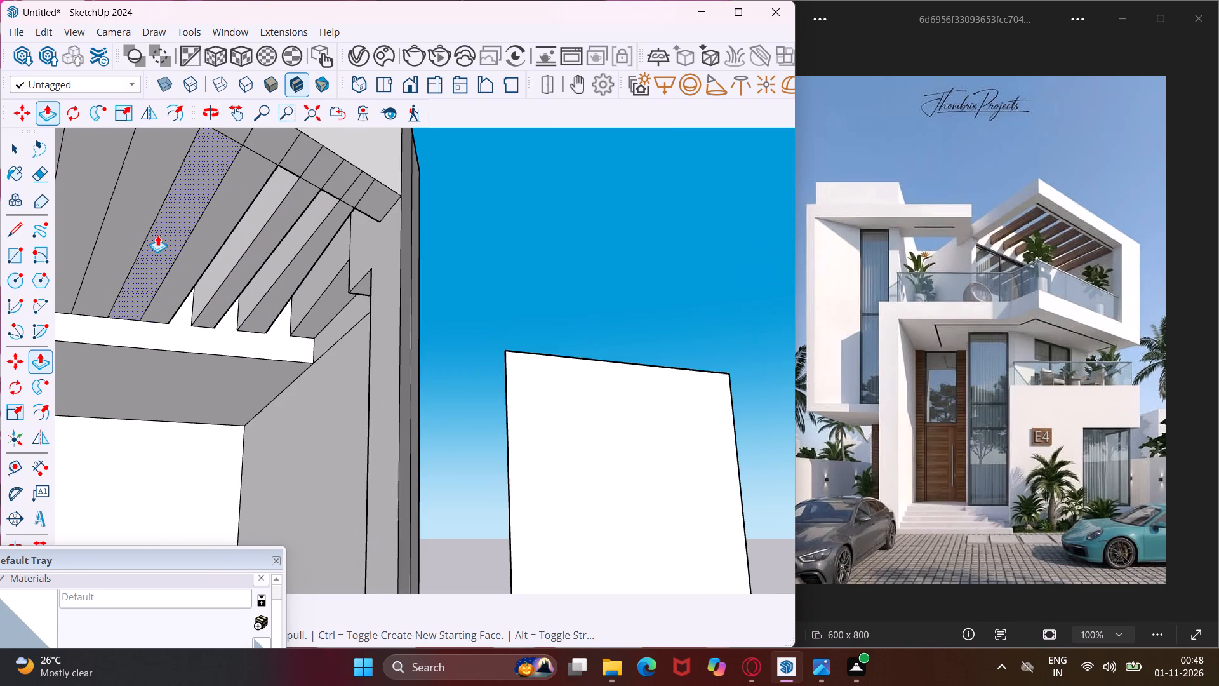
double_click(157, 235)
scroll(165, 238, "down", 7)
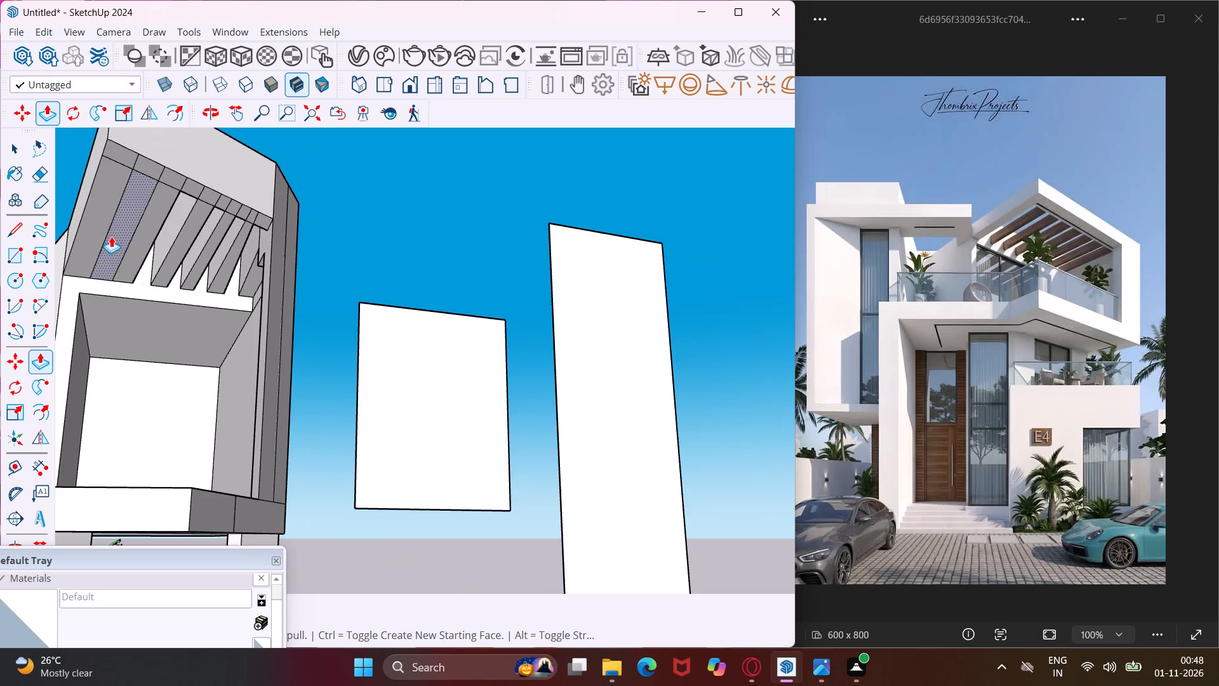
scroll(111, 235, "up", 3)
double_click(110, 234)
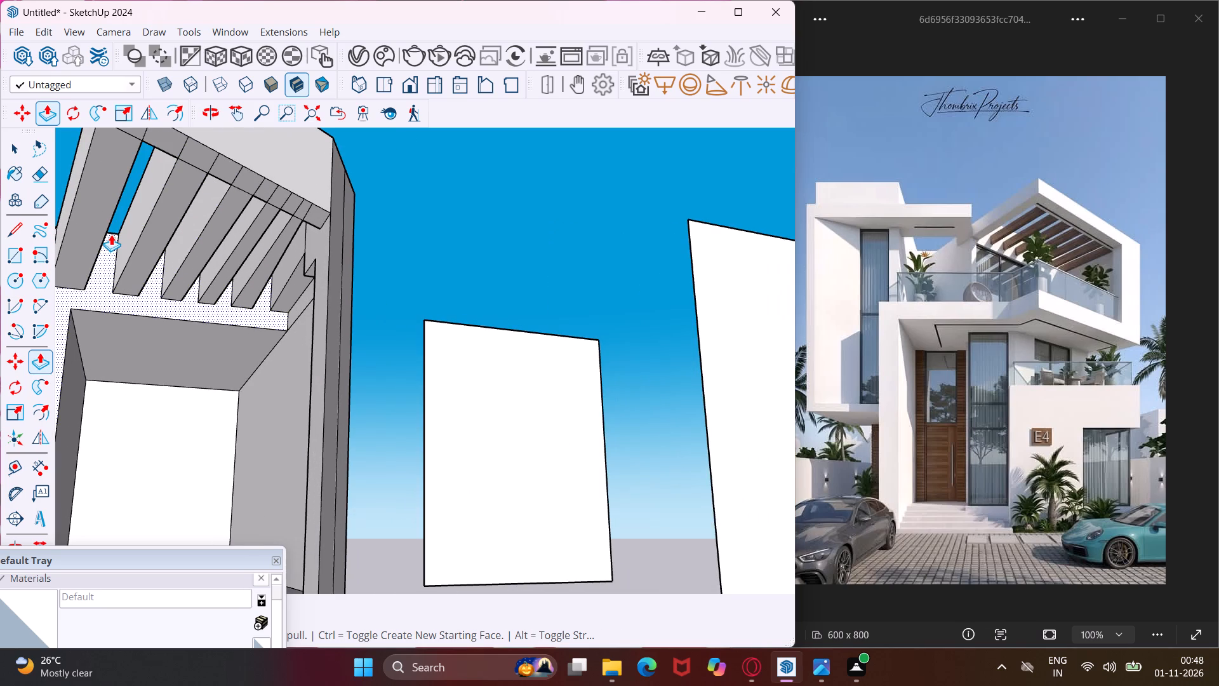
key("Escape")
key("space")
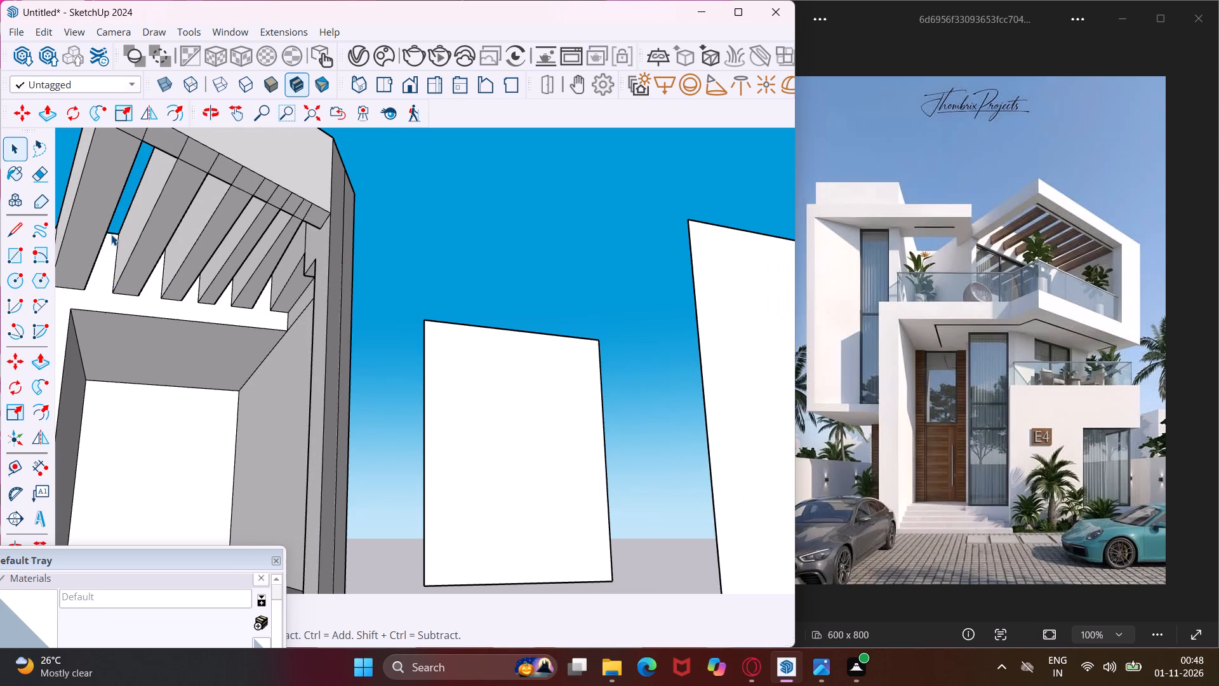
Erase the leftover slat line segments crossing the border strip along the overhang's front edge, starting at the end farthest from the pier.
scroll(111, 234, "down", 3)
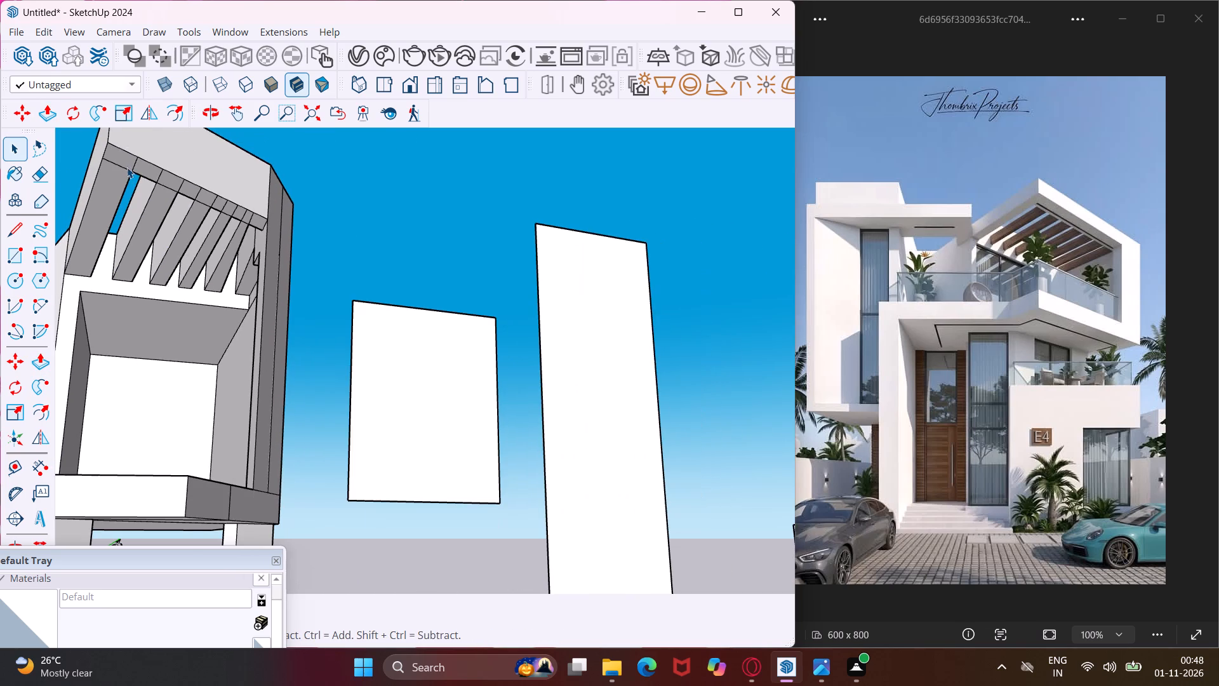
scroll(127, 158, "up", 4)
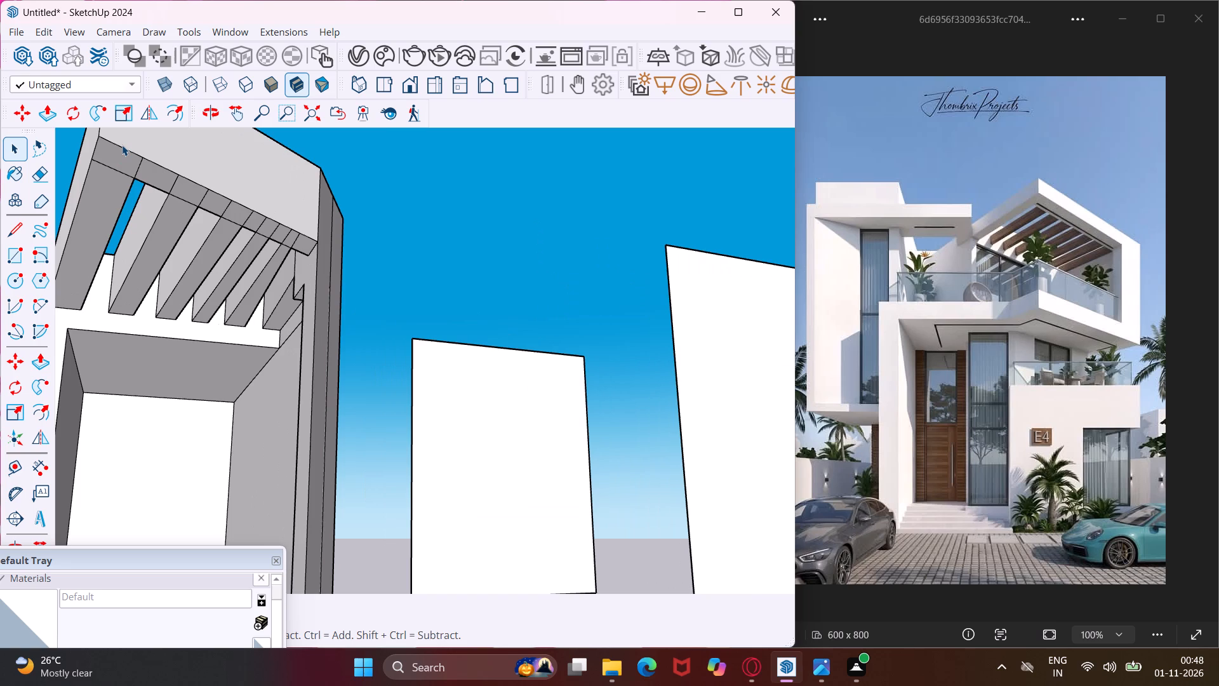
key("e")
scroll(124, 147, "up", 3)
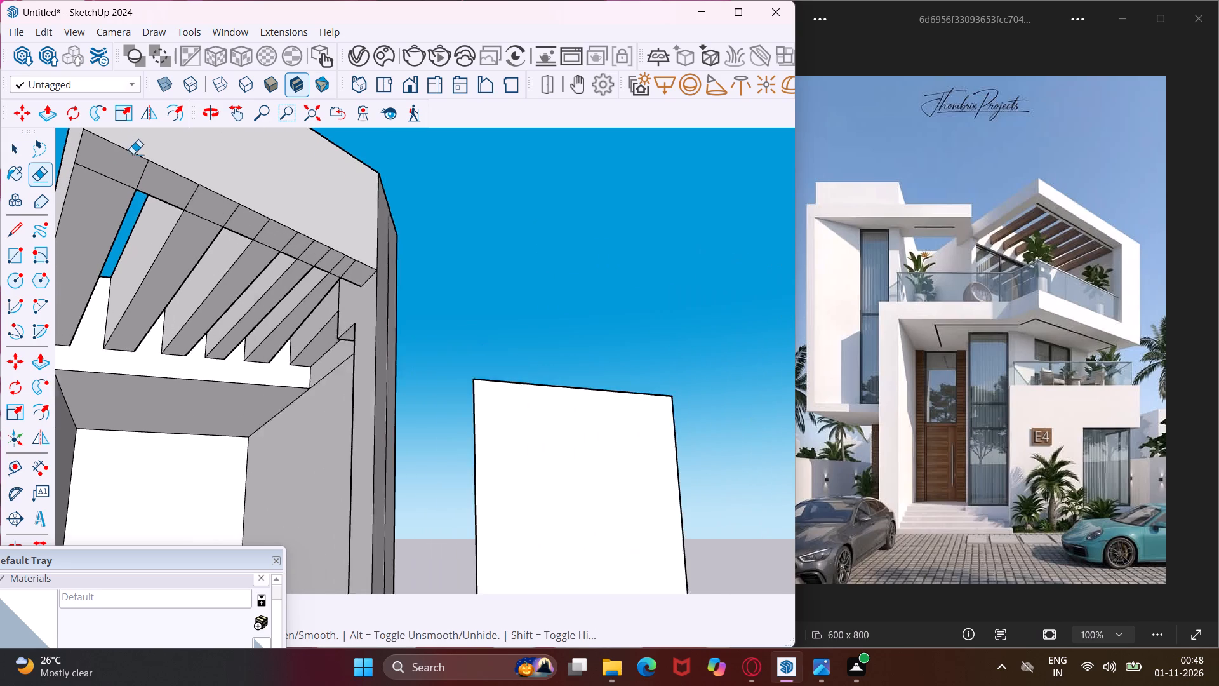
scroll(133, 154, "up", 6)
left_click(145, 175)
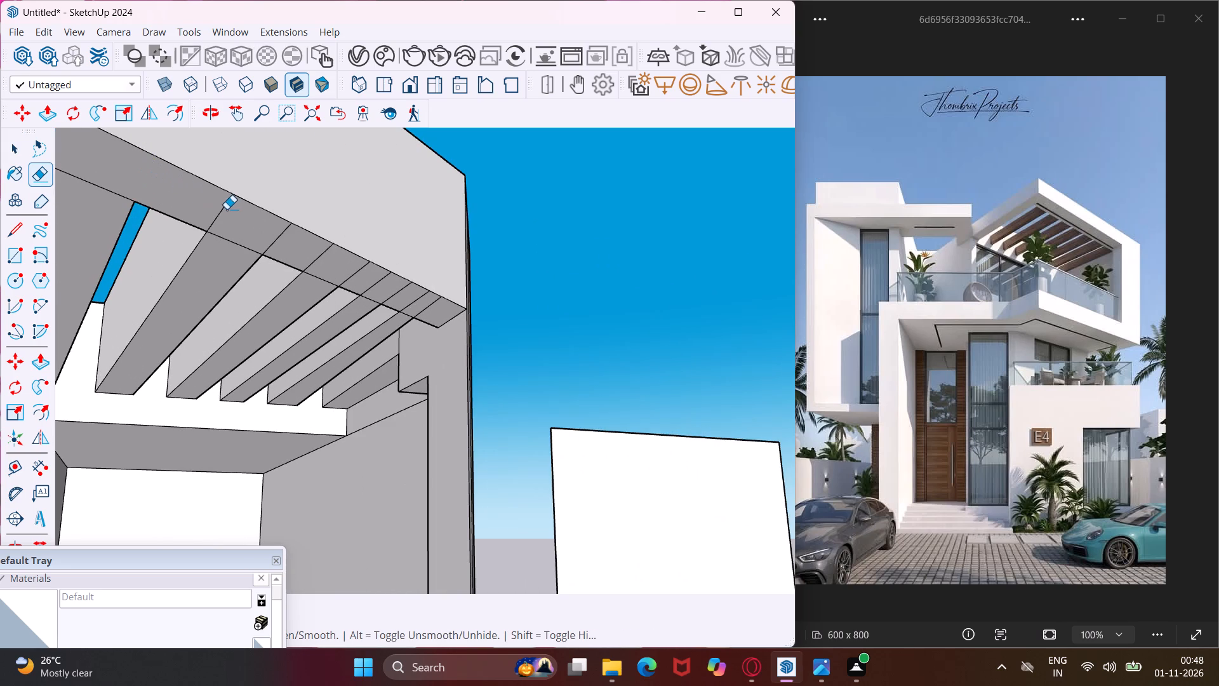
Erase the leftover lines crossing the underside of the pergola's front beam so the beam has one clean face.
left_click(227, 209)
left_click(279, 241)
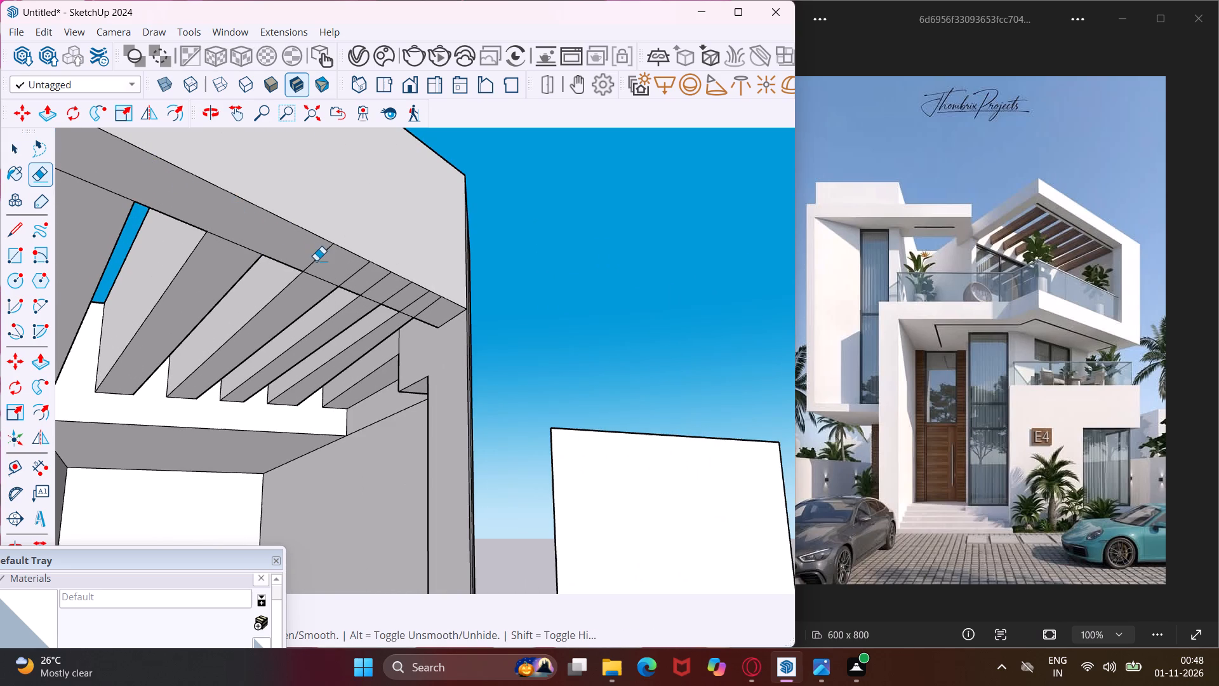
left_click(317, 260)
left_click(357, 276)
left_click(375, 285)
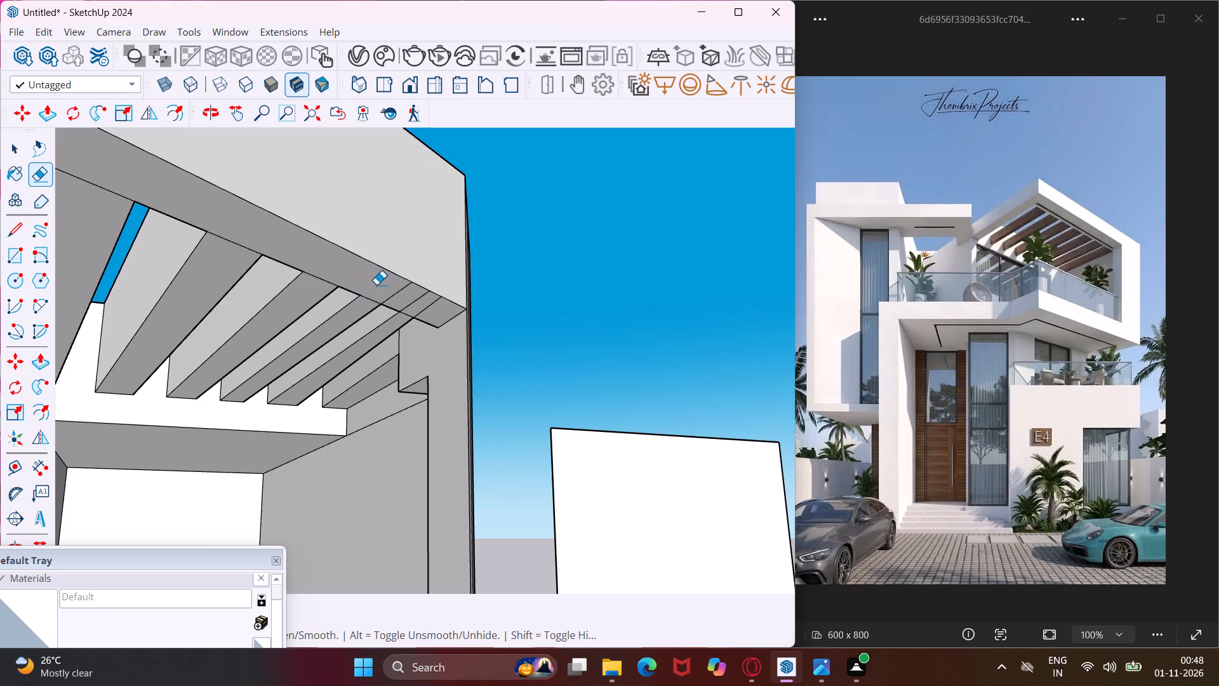
left_click(398, 296)
left_click(418, 307)
left_click(432, 310)
left_click_drag(396, 290, 424, 310)
scroll(378, 297, "down", 6)
key("Escape")
key("space")
Draw a long, narrow rectangle along the underside of the pergola's front beam.
middle_click_drag(378, 297, 406, 306)
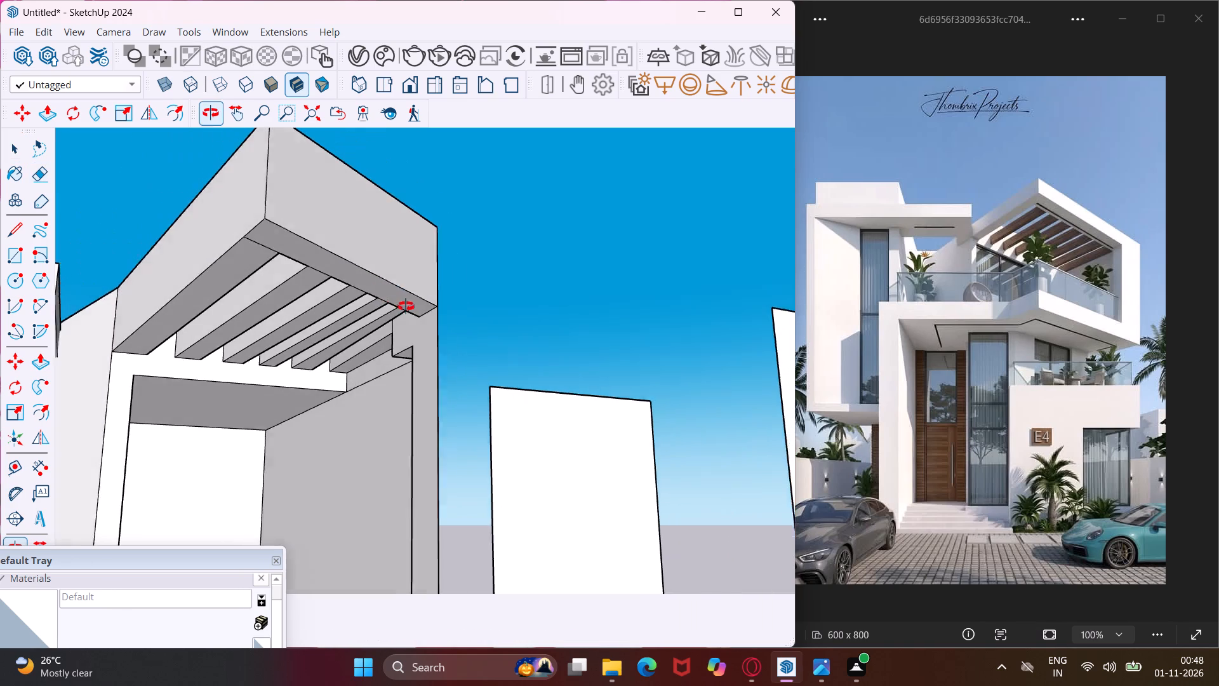
middle_click_drag(406, 306, 414, 311)
left_click(16, 258)
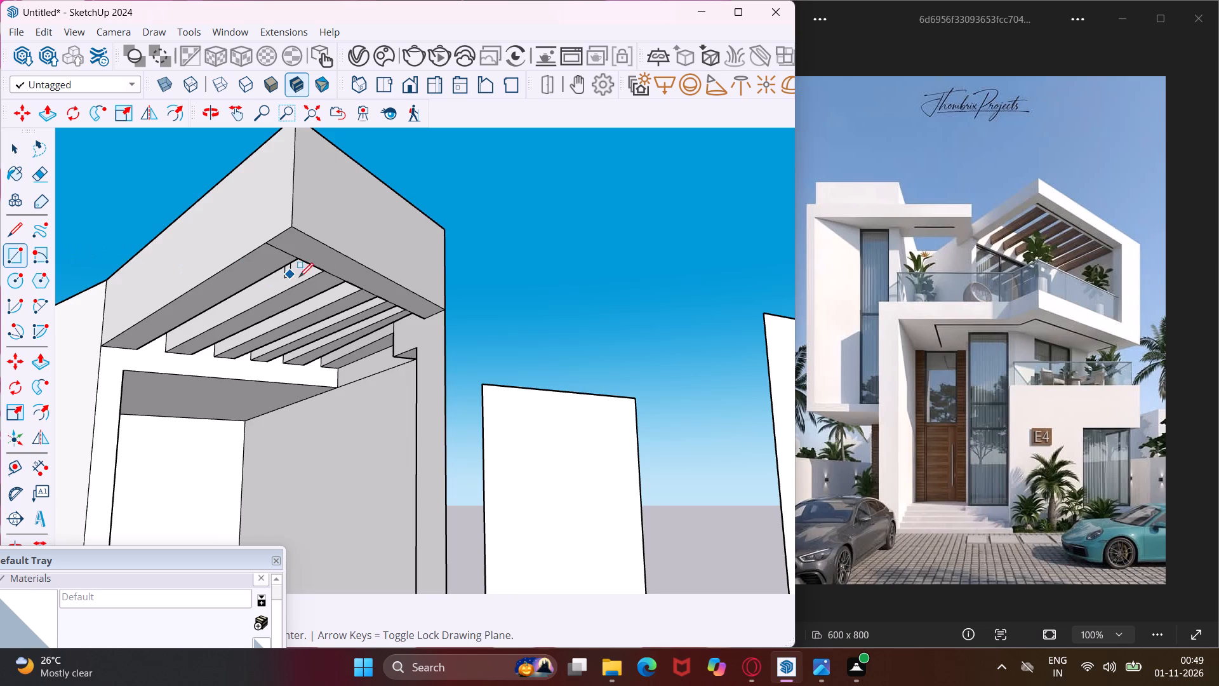
scroll(321, 278, "up", 7)
left_click(270, 210)
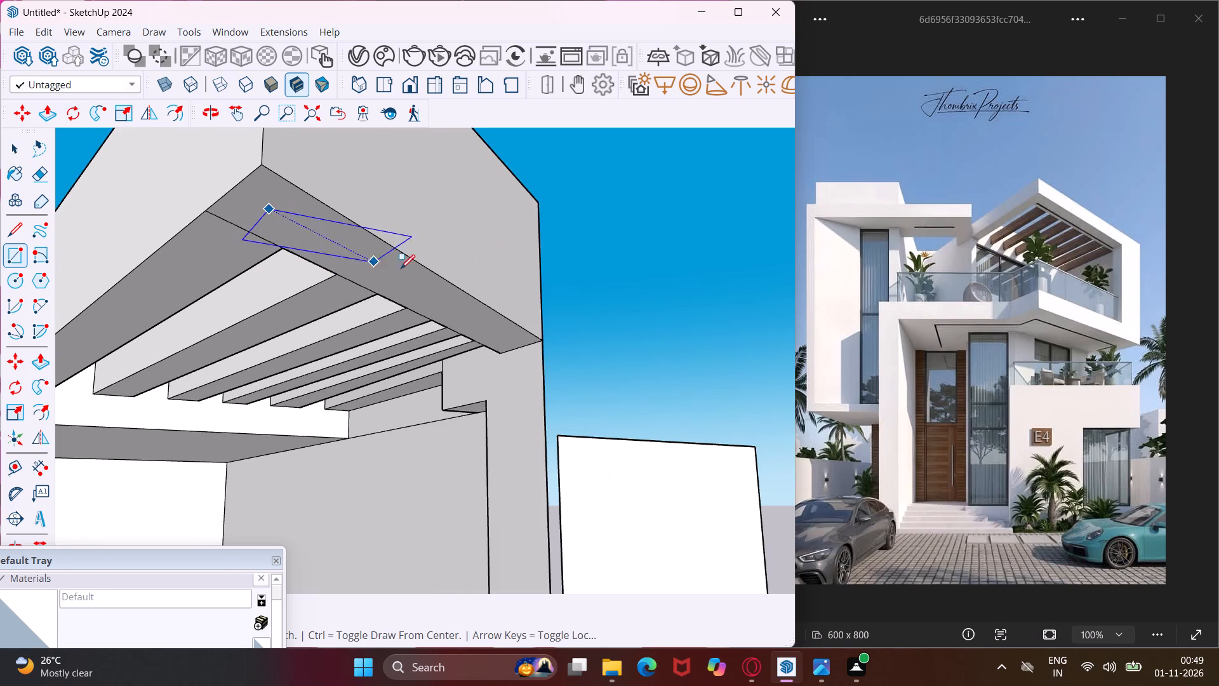
scroll(462, 322, "up", 6)
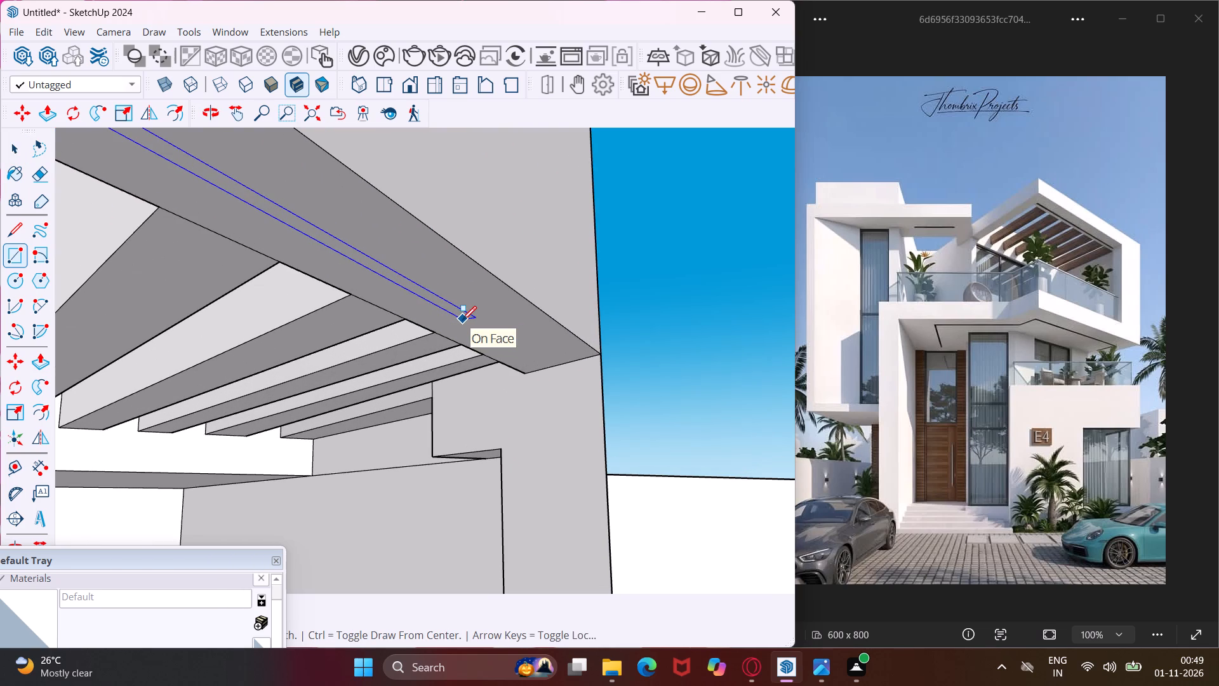
left_click(462, 320)
key("space")
scroll(444, 288, "down", 6)
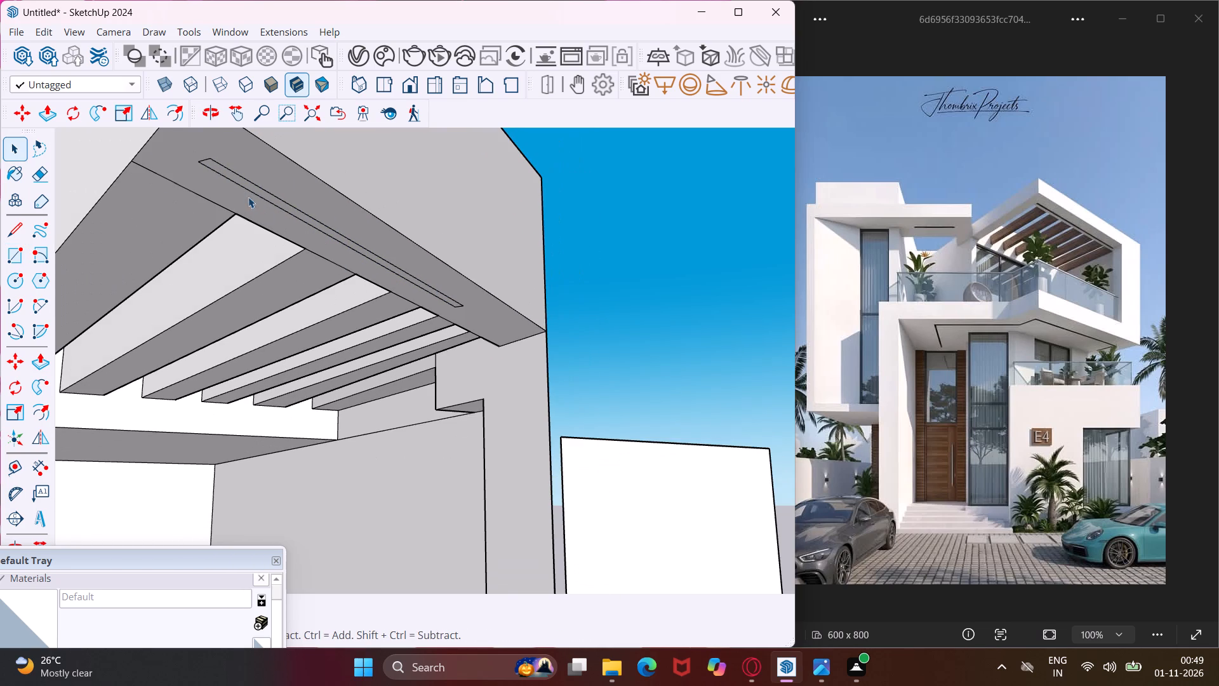
Push the narrow strip up into the pergola beam with Push/Pull to form a shallow linear recess.
scroll(239, 177, "up", 6)
left_click(239, 177)
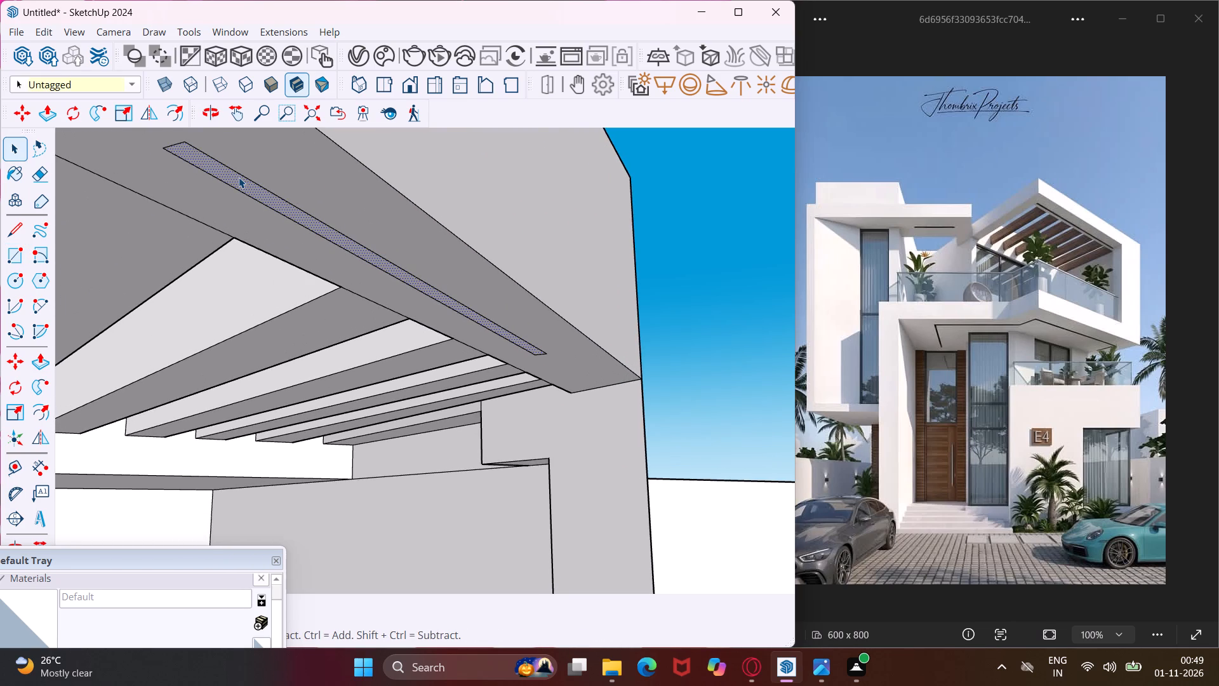
key("p")
left_click(239, 177)
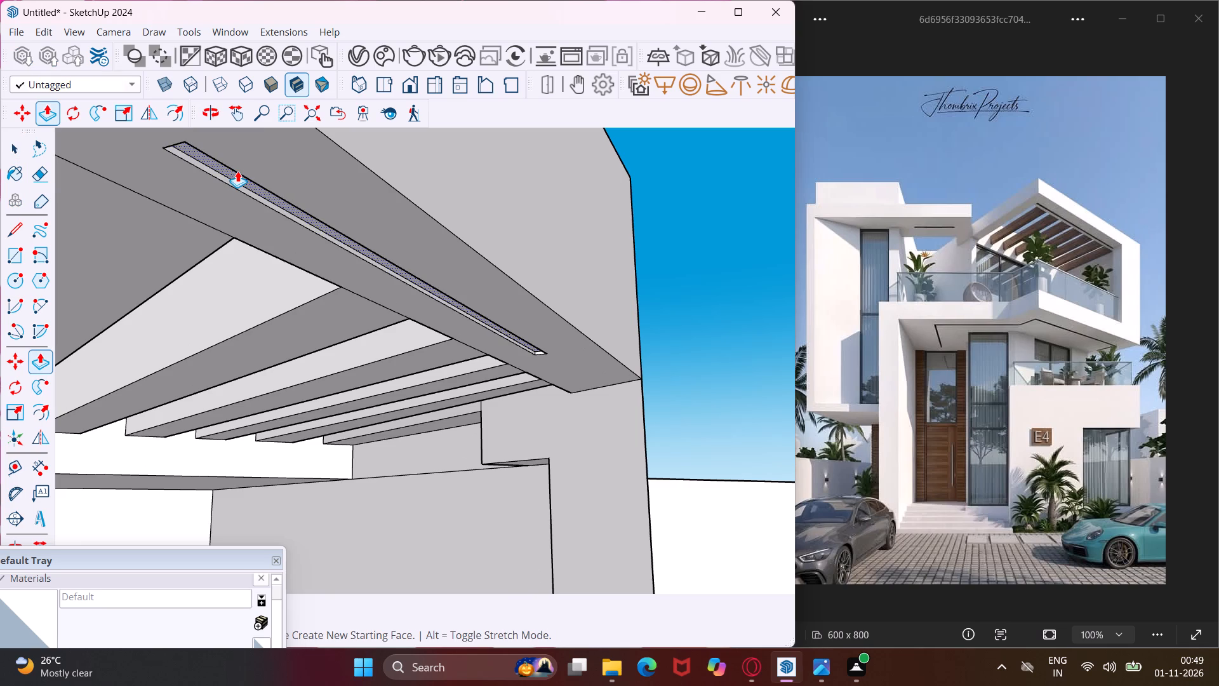
left_click(237, 163)
key("Escape")
key("space")
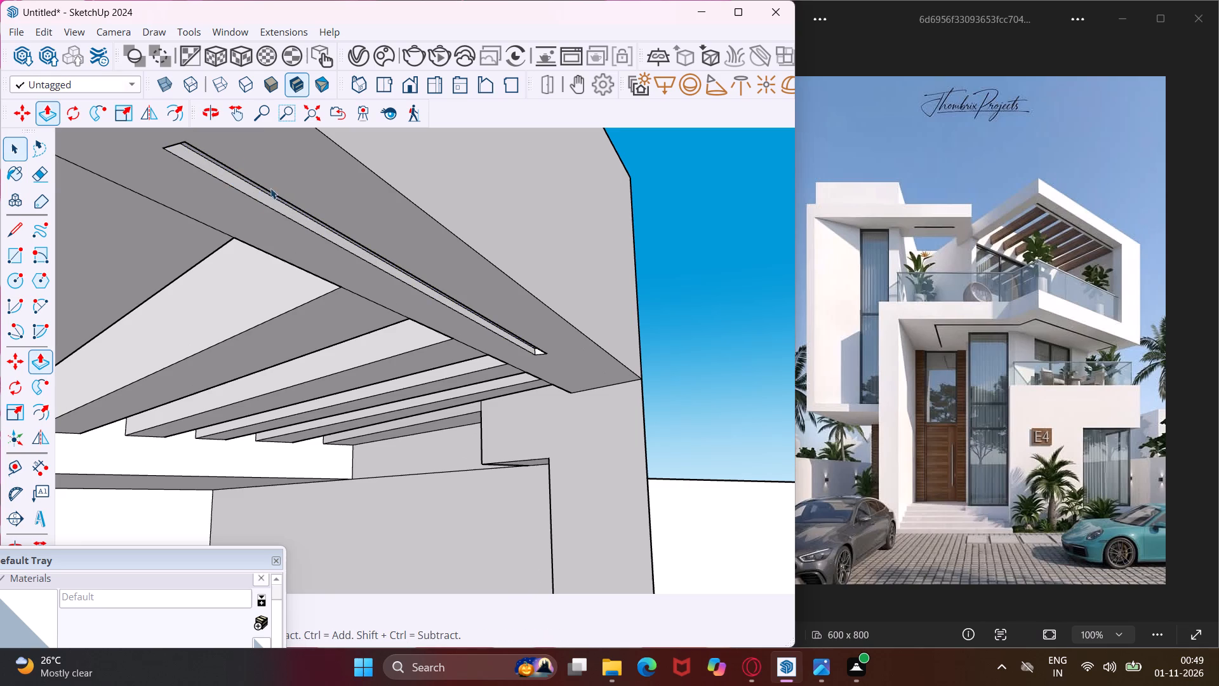
Draw a narrow rectangle along the underside of the flat roof slab's front overhang, near its inner edge.
scroll(280, 186, "down", 19)
scroll(281, 183, "down", 14)
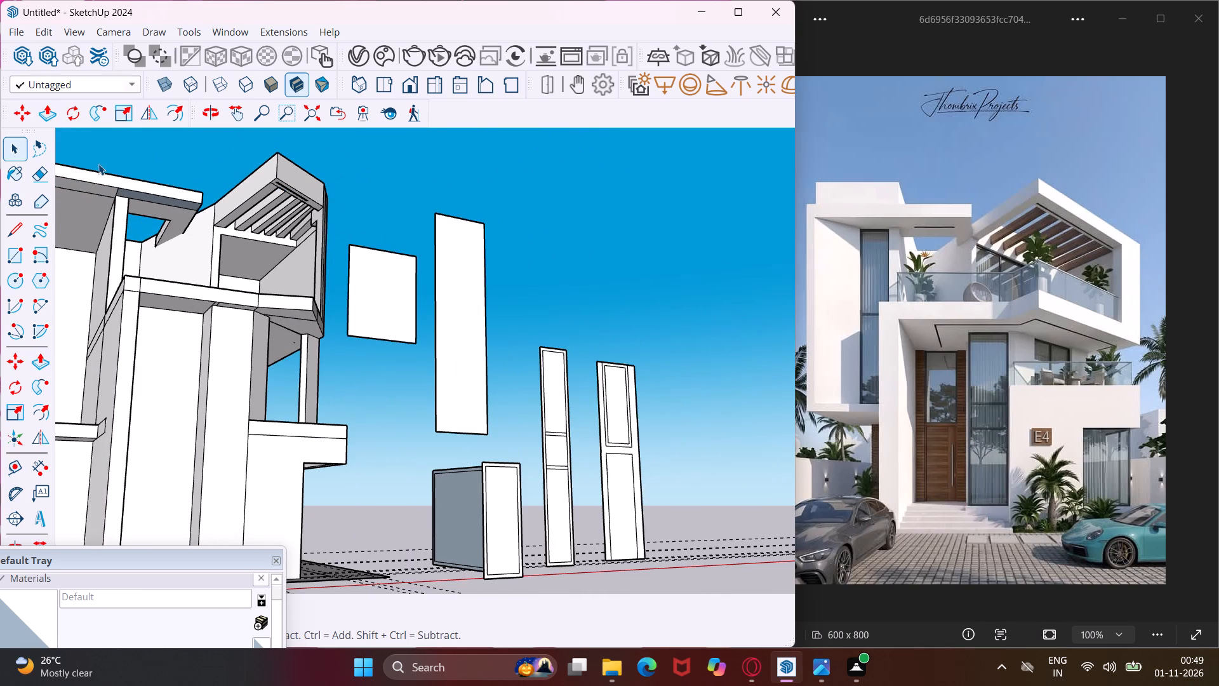
scroll(110, 187, "up", 10)
middle_click_drag(142, 192, 301, 181)
scroll(251, 196, "down", 5)
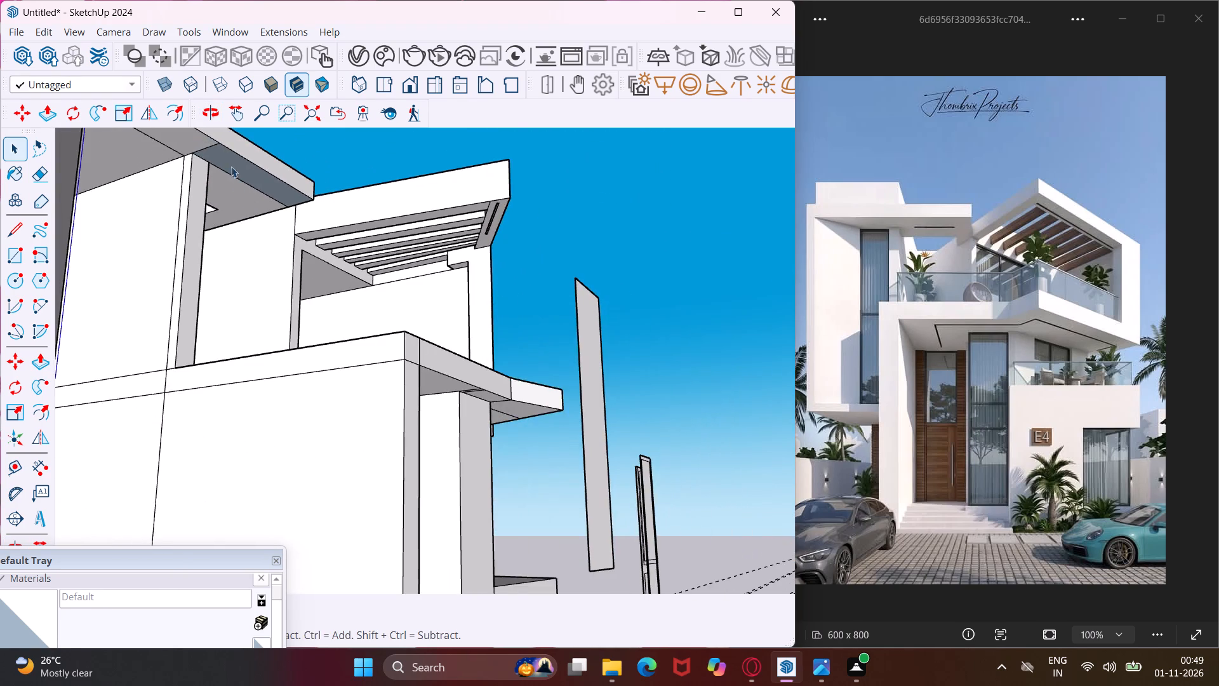
scroll(231, 166, "up", 10)
left_click(230, 164)
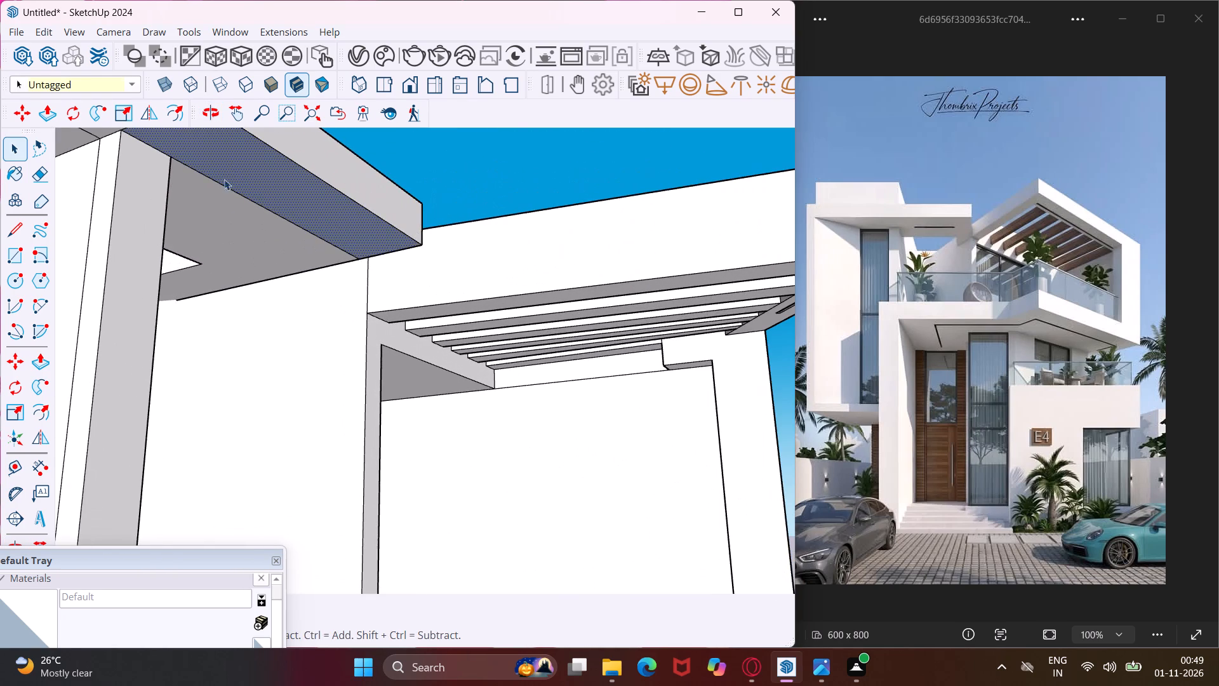
left_click(17, 246)
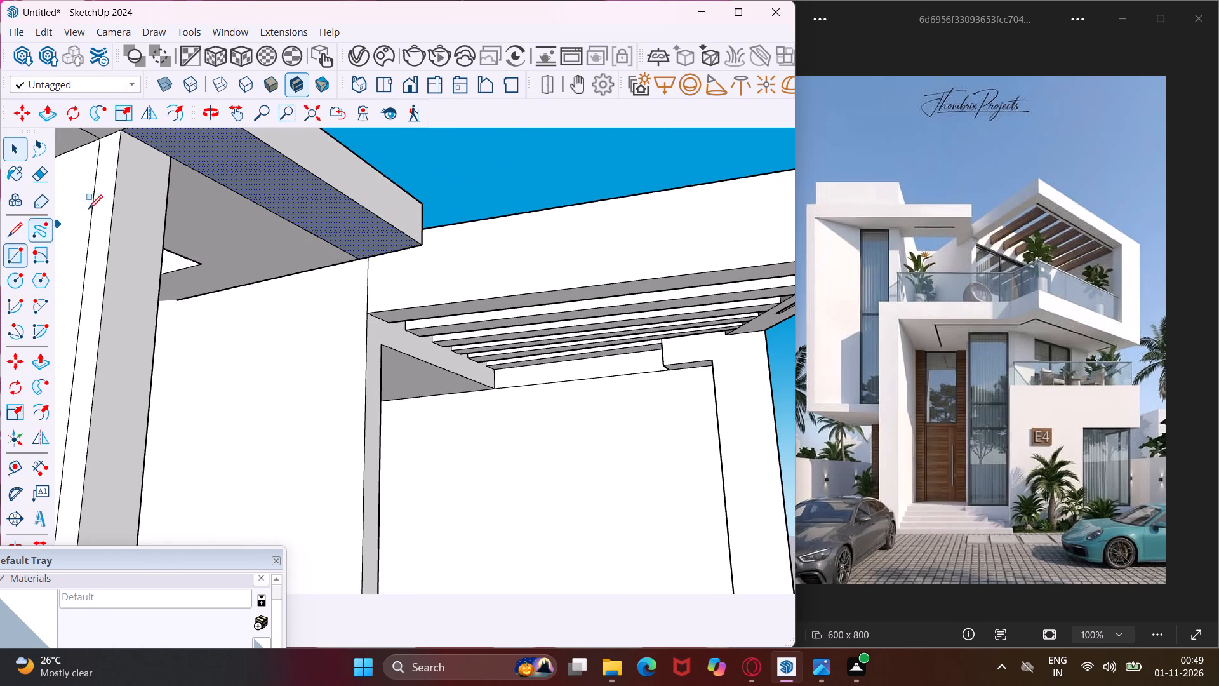
scroll(194, 173, "up", 3)
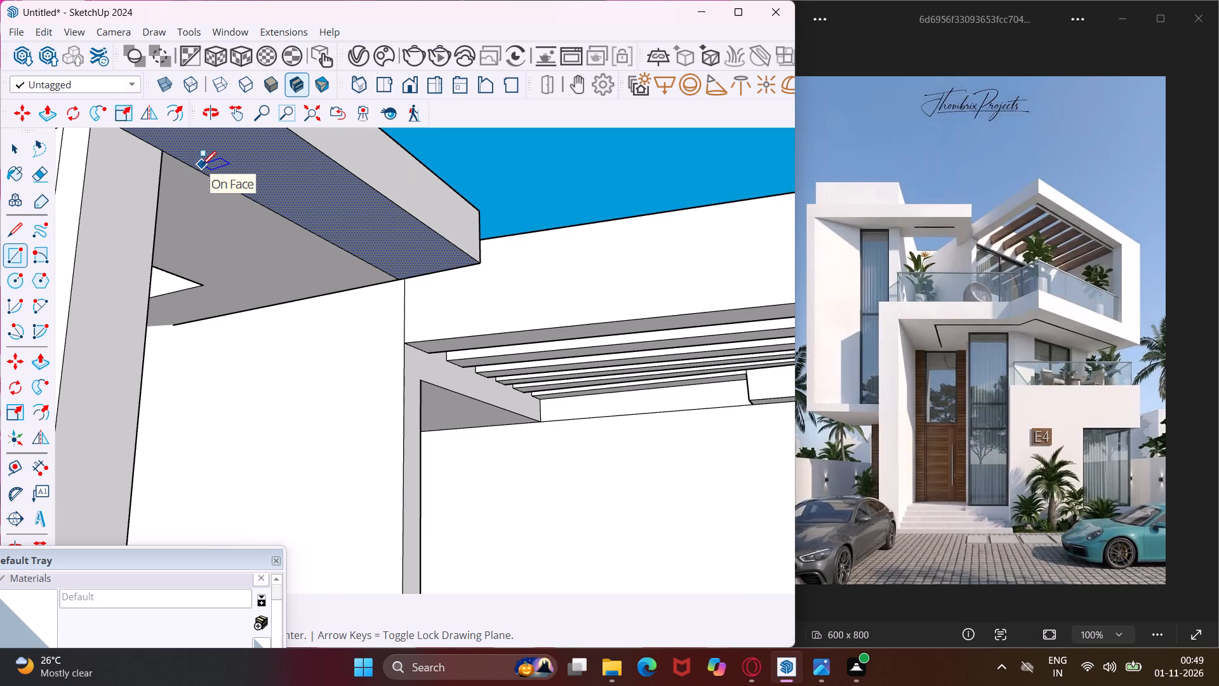
left_click(202, 163)
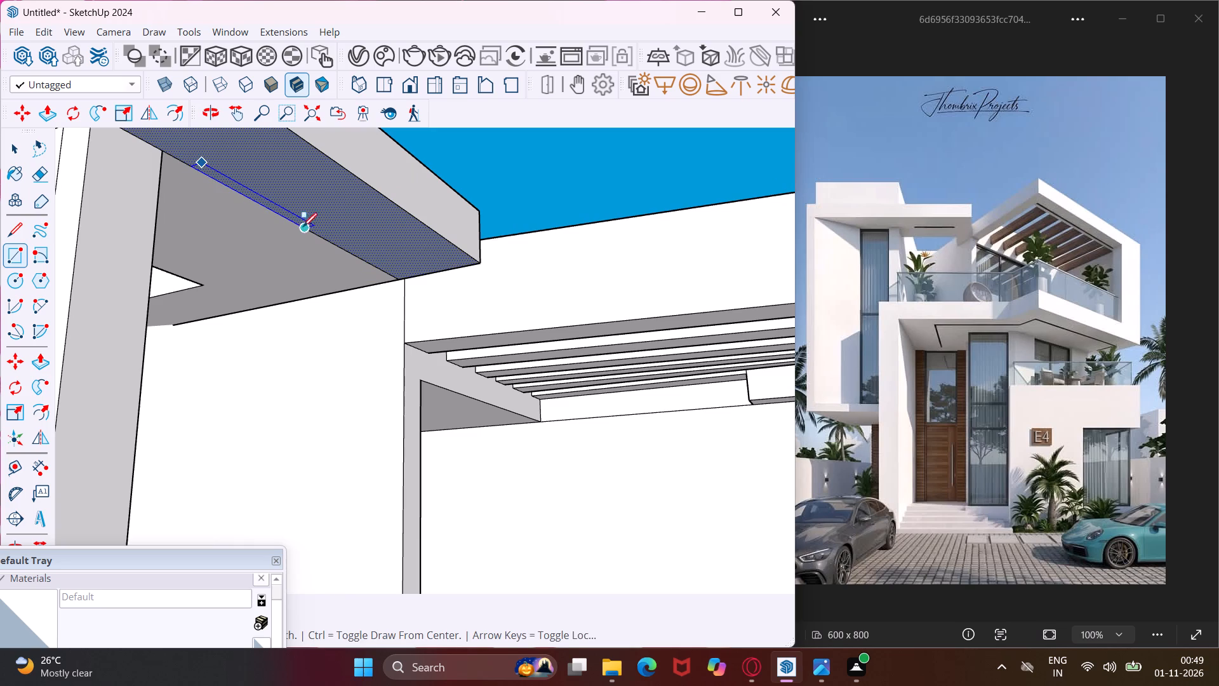
left_click(346, 257)
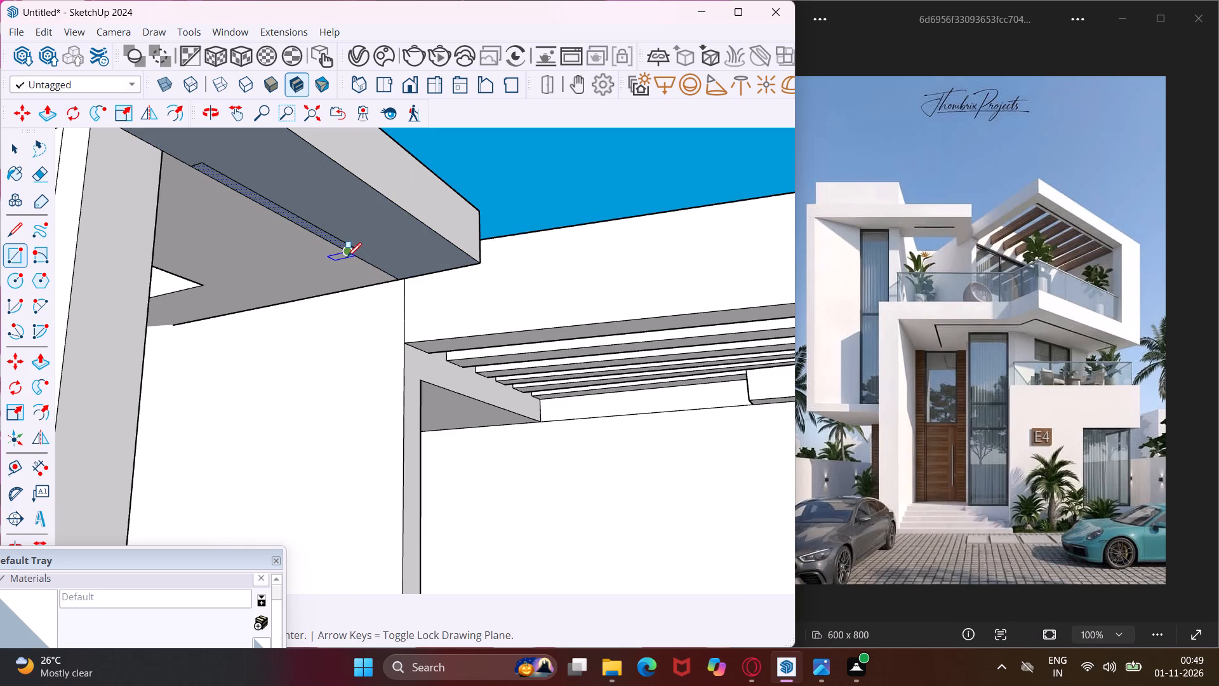
key("space")
Push the narrow strip up into the roof slab overhang with Push/Pull to form a shallow linear recess.
scroll(340, 250, "up", 7)
left_click(339, 239)
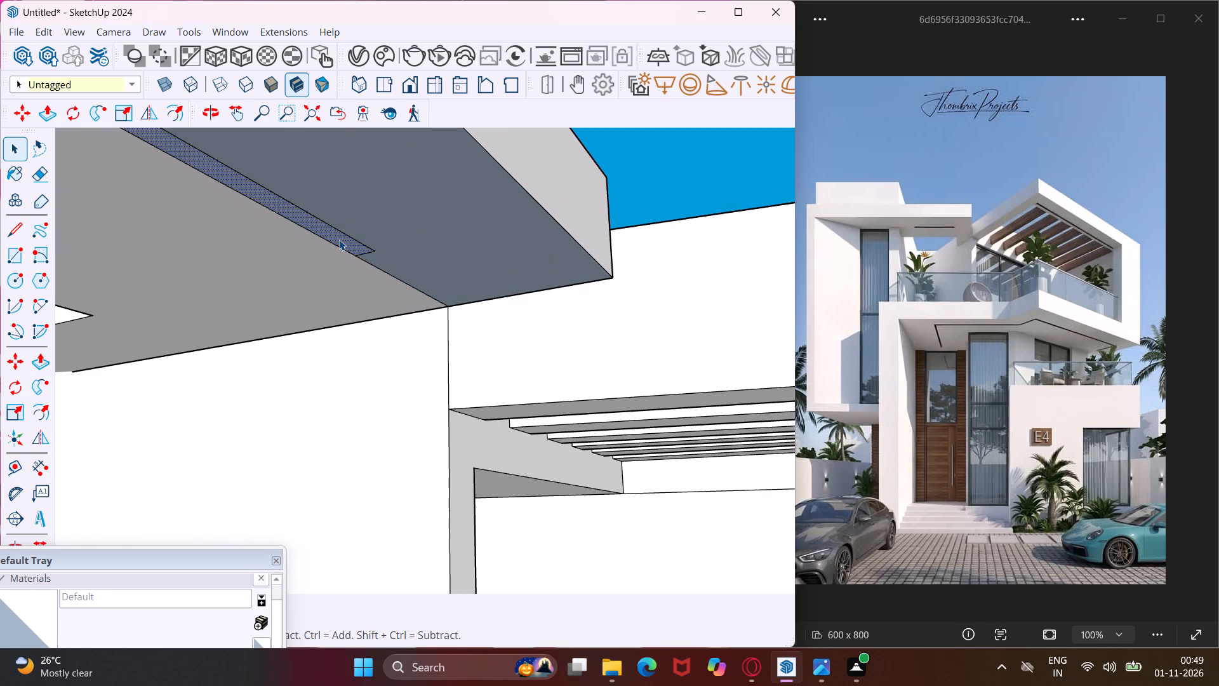
key("p")
left_click(339, 239)
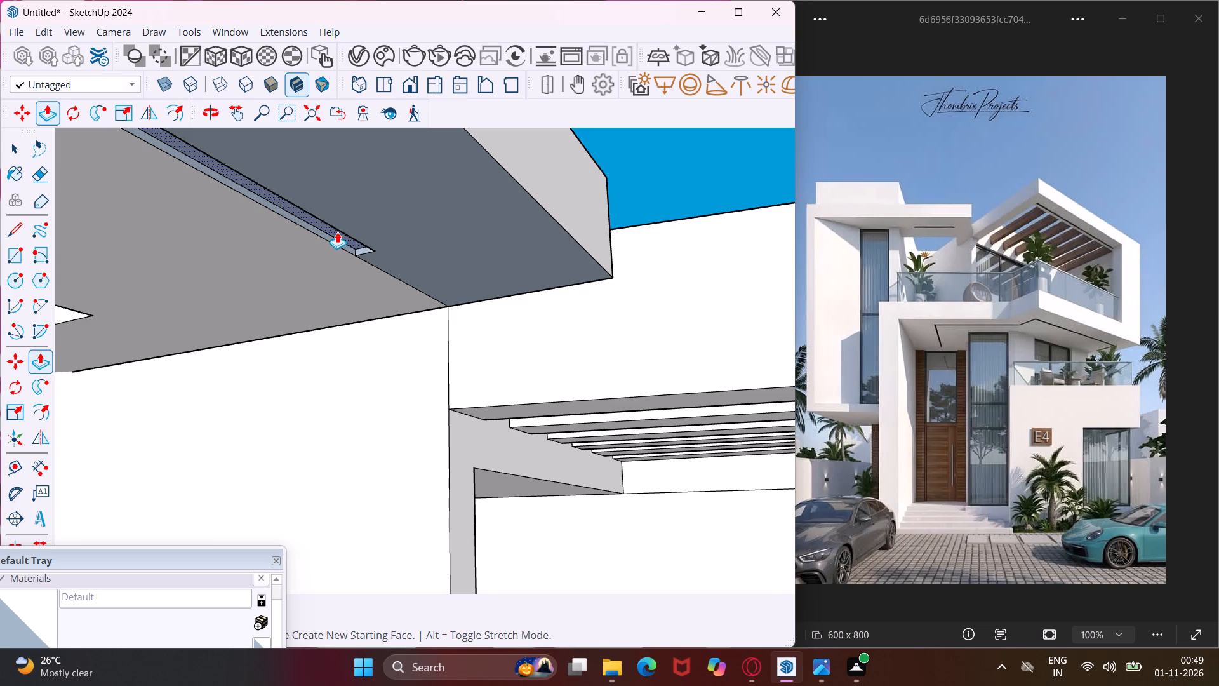
left_click(337, 232)
key("Escape")
key("space")
Examine the whole house model from above and from the front against the reference image.
scroll(322, 292, "down", 7)
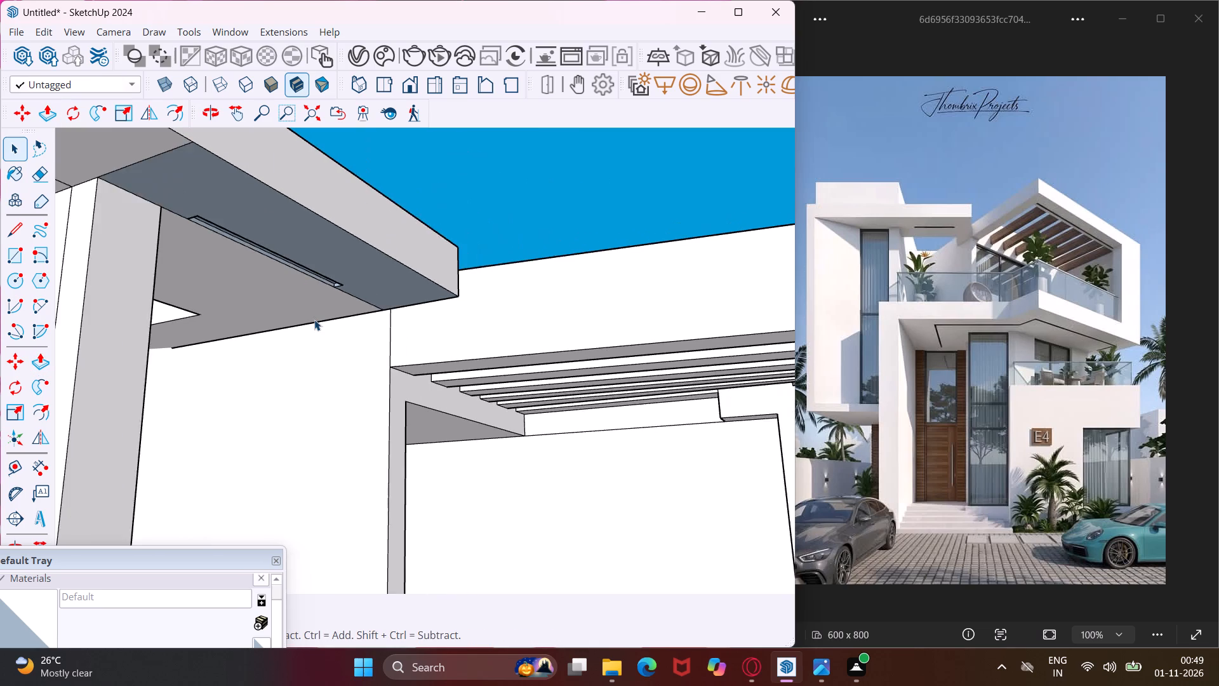
scroll(314, 319, "down", 18)
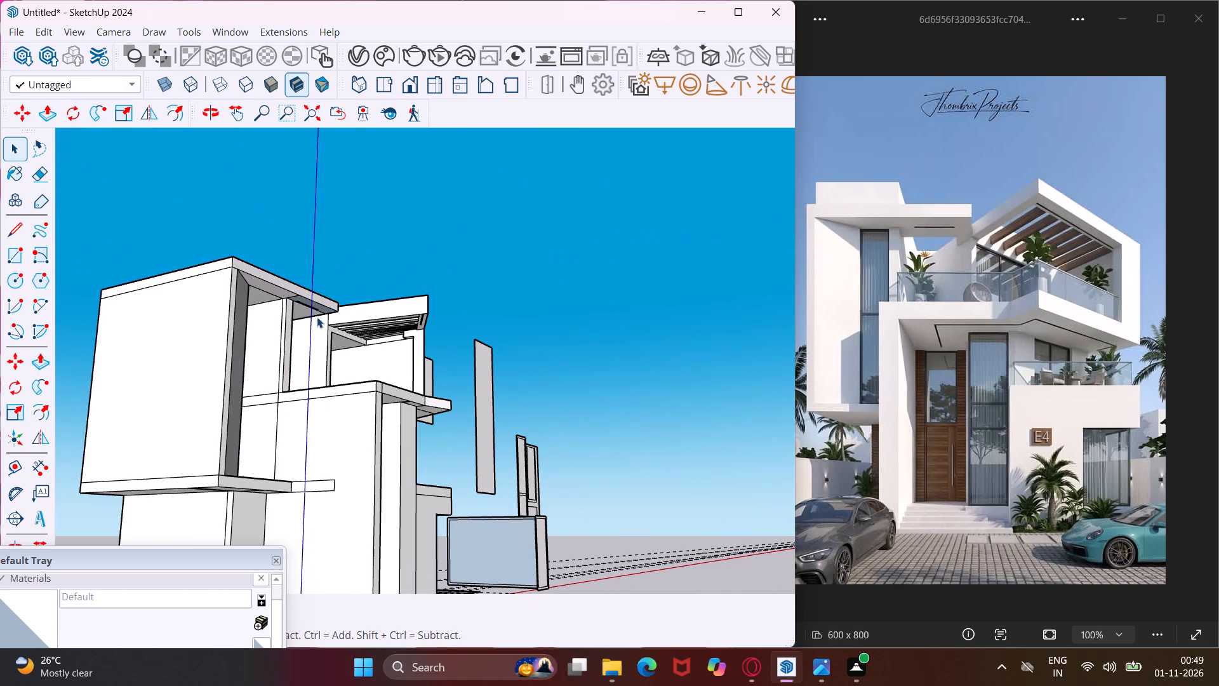
middle_click_drag(329, 370, 151, 538)
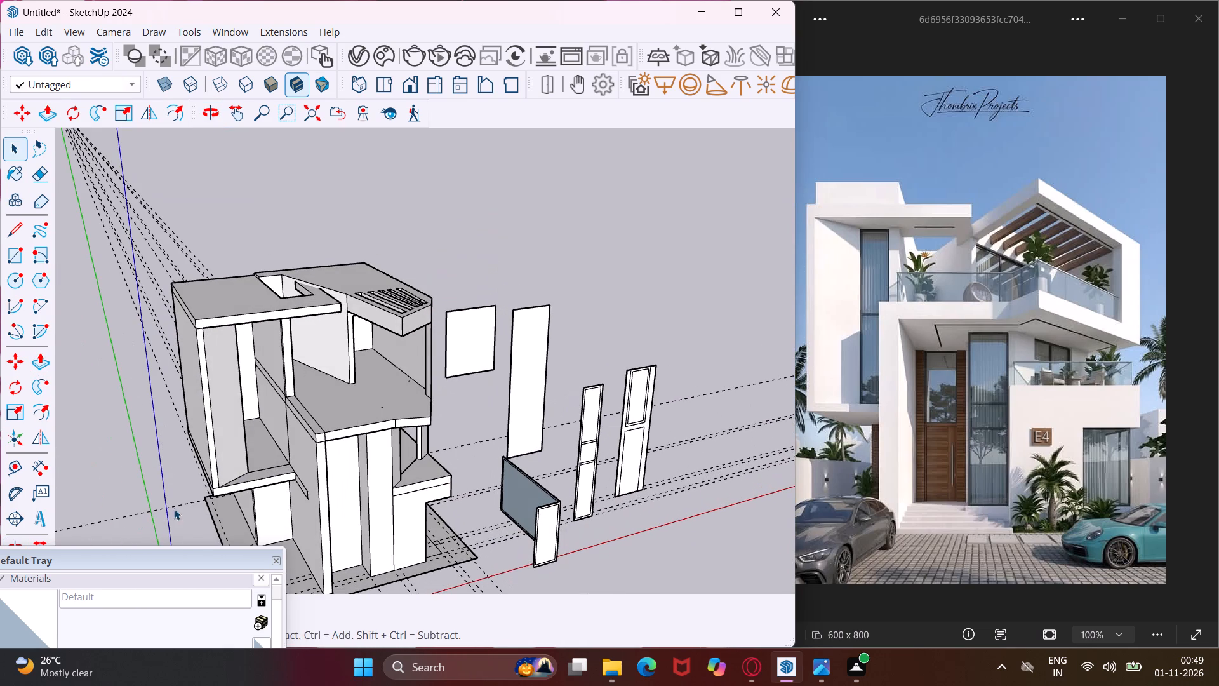
scroll(399, 460, "up", 4)
middle_click_drag(368, 494, 346, 467)
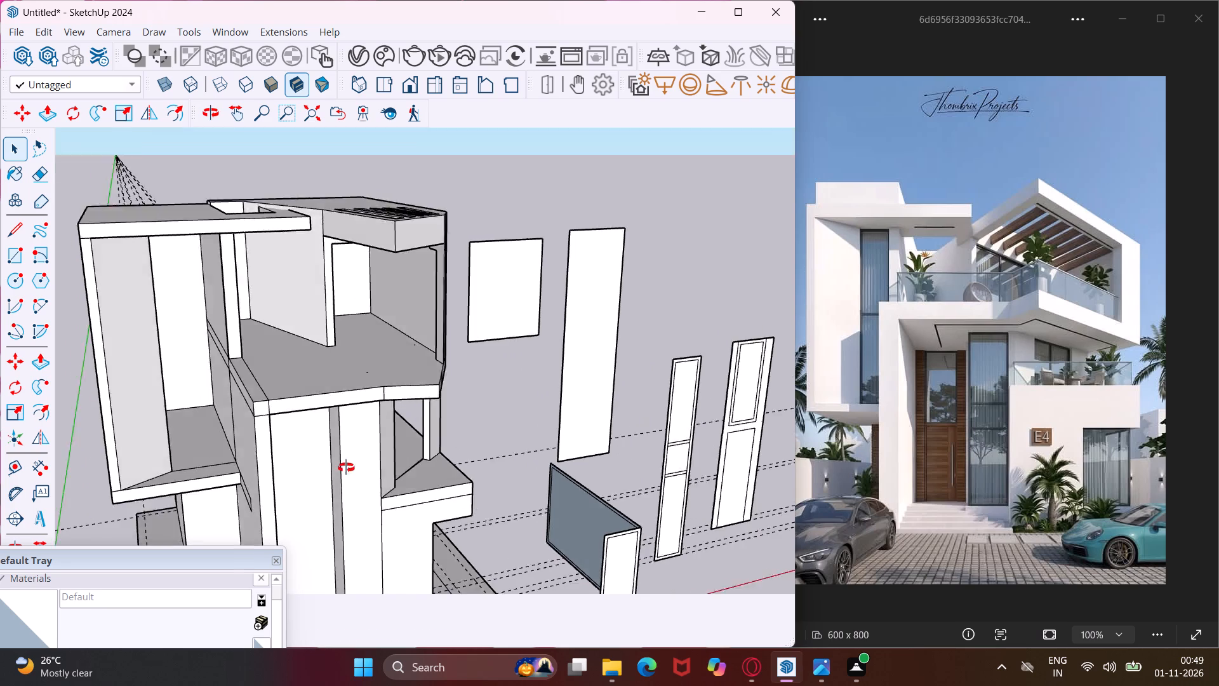
middle_click_drag(346, 467, 347, 351)
scroll(328, 314, "down", 5)
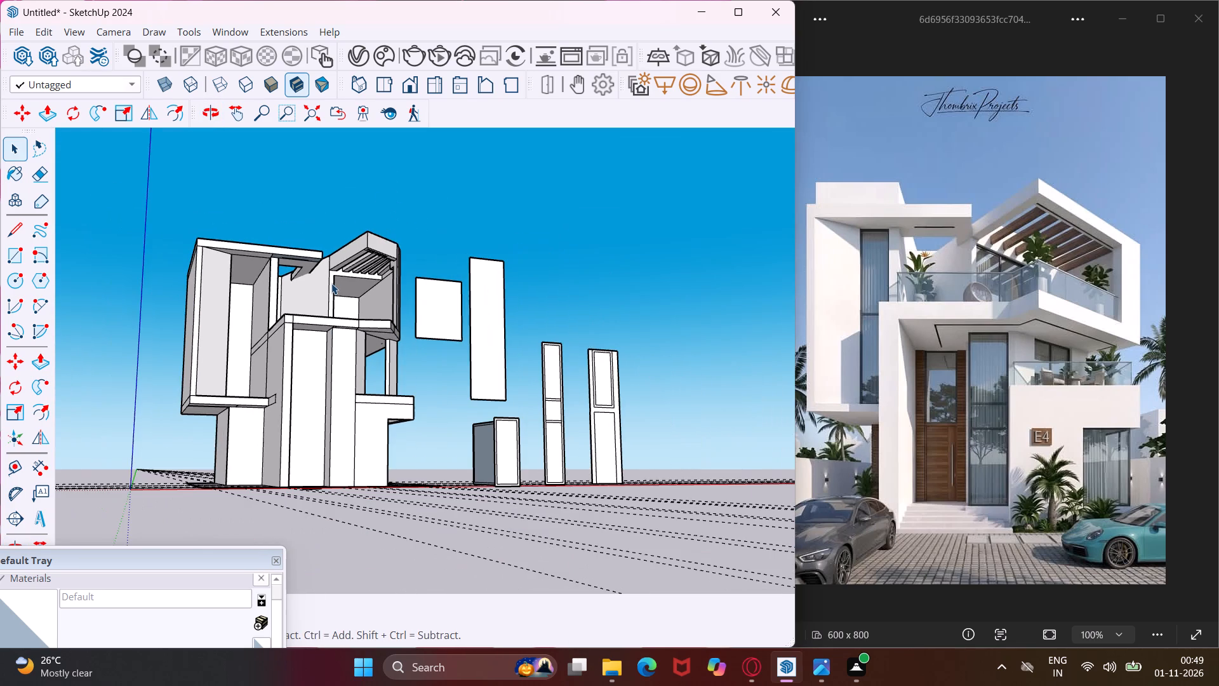
scroll(282, 249, "down", 5)
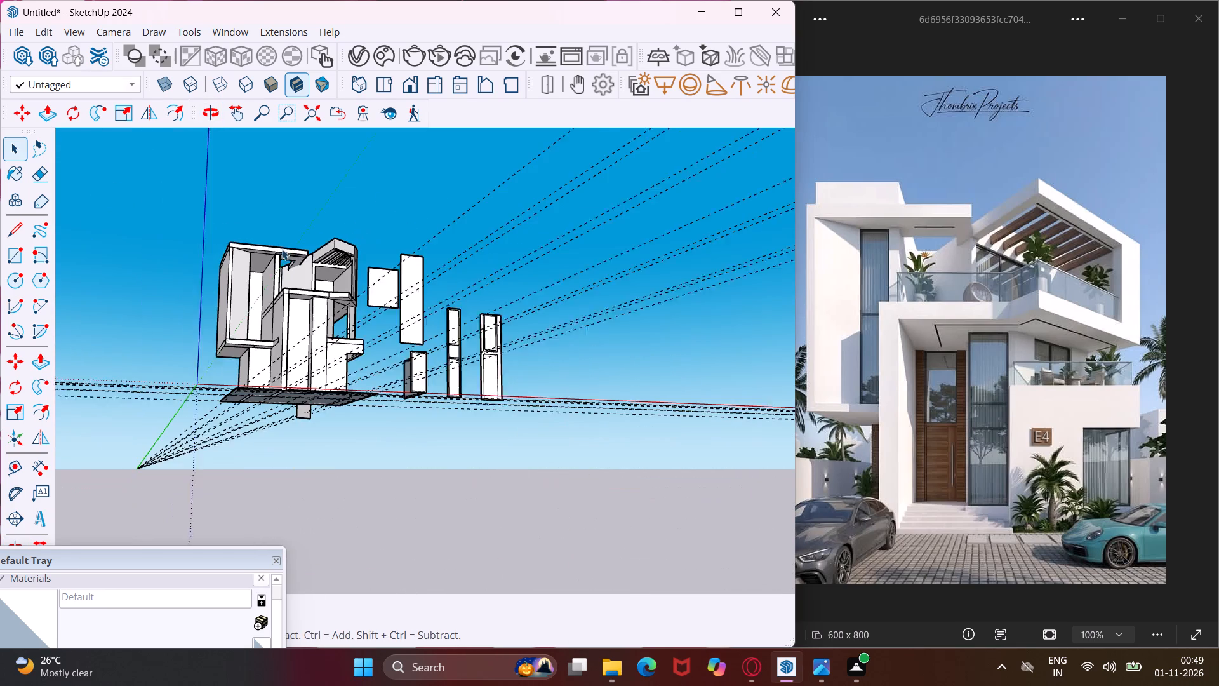
scroll(282, 249, "down", 1)
Offset the upper balcony floor's outline slightly inward to form a narrow border strip along its edges.
middle_click_drag(343, 285, 291, 445)
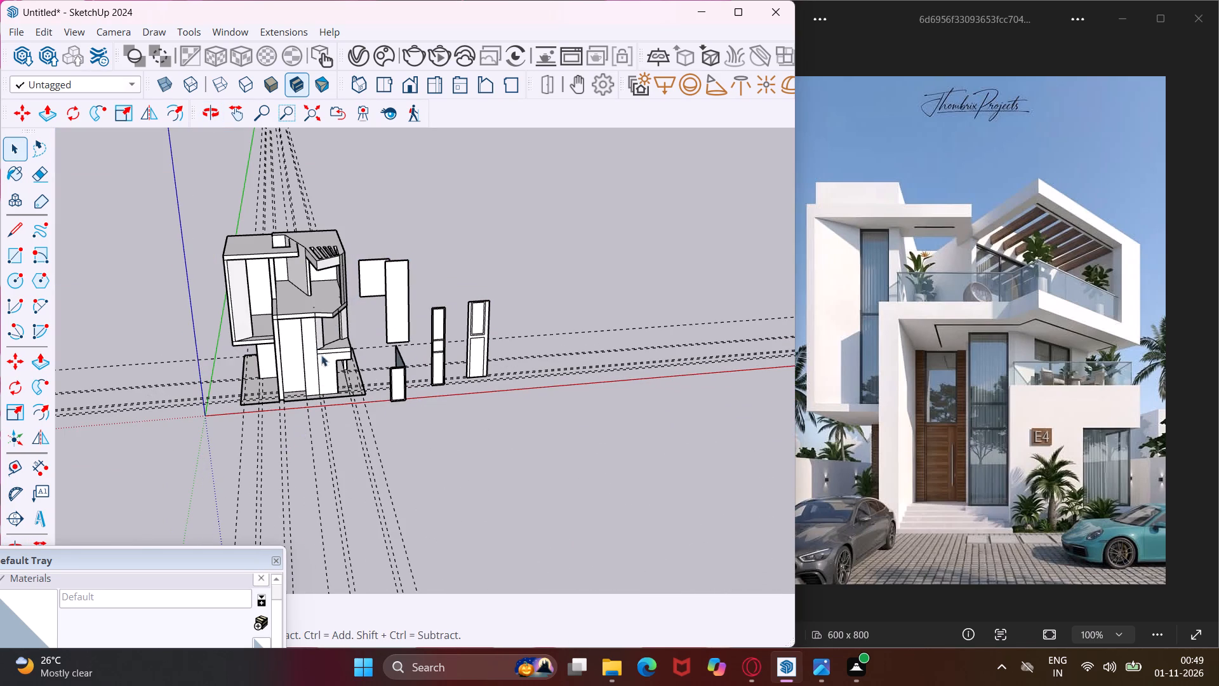
scroll(311, 295, "up", 10)
middle_click_drag(308, 297, 317, 382)
scroll(318, 391, "up", 4)
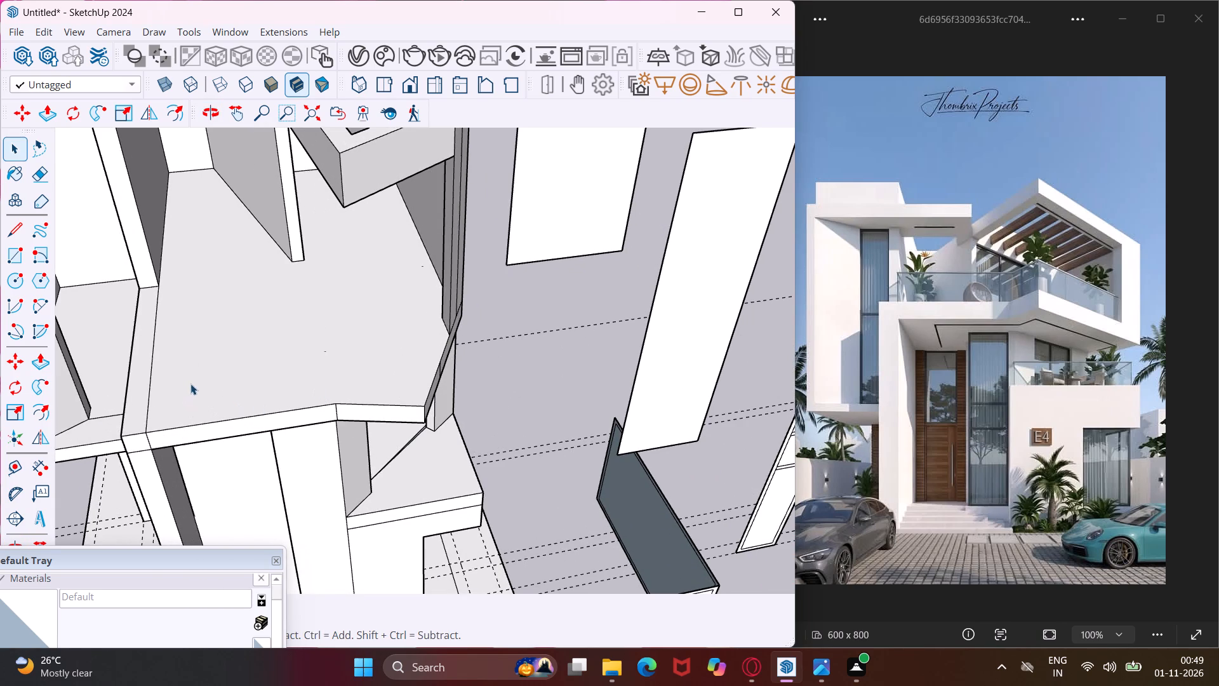
left_click(200, 387)
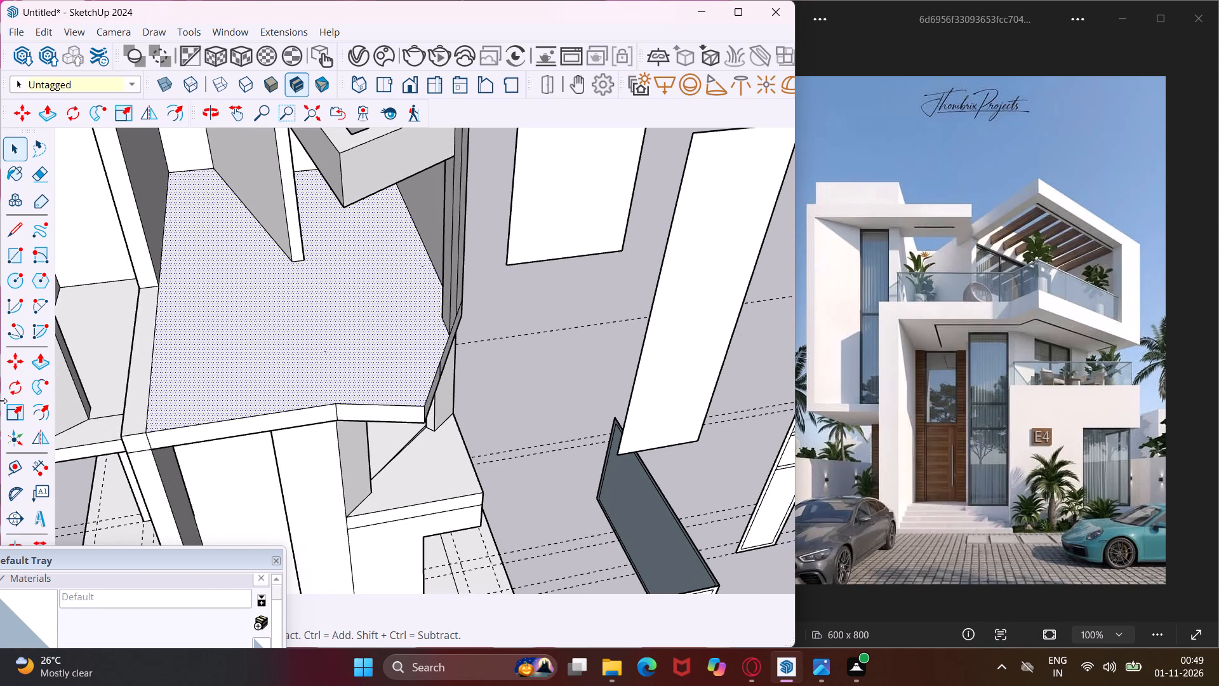
left_click(30, 410)
scroll(201, 421, "up", 4)
left_click(204, 421)
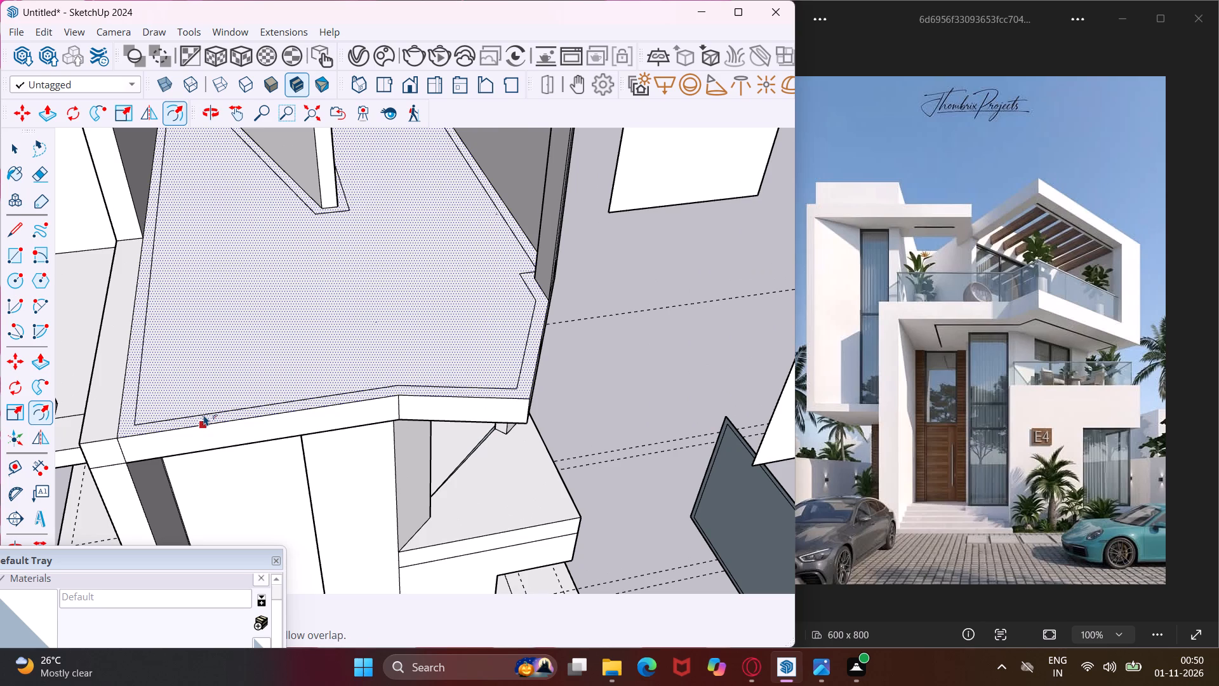
scroll(204, 415, "up", 3)
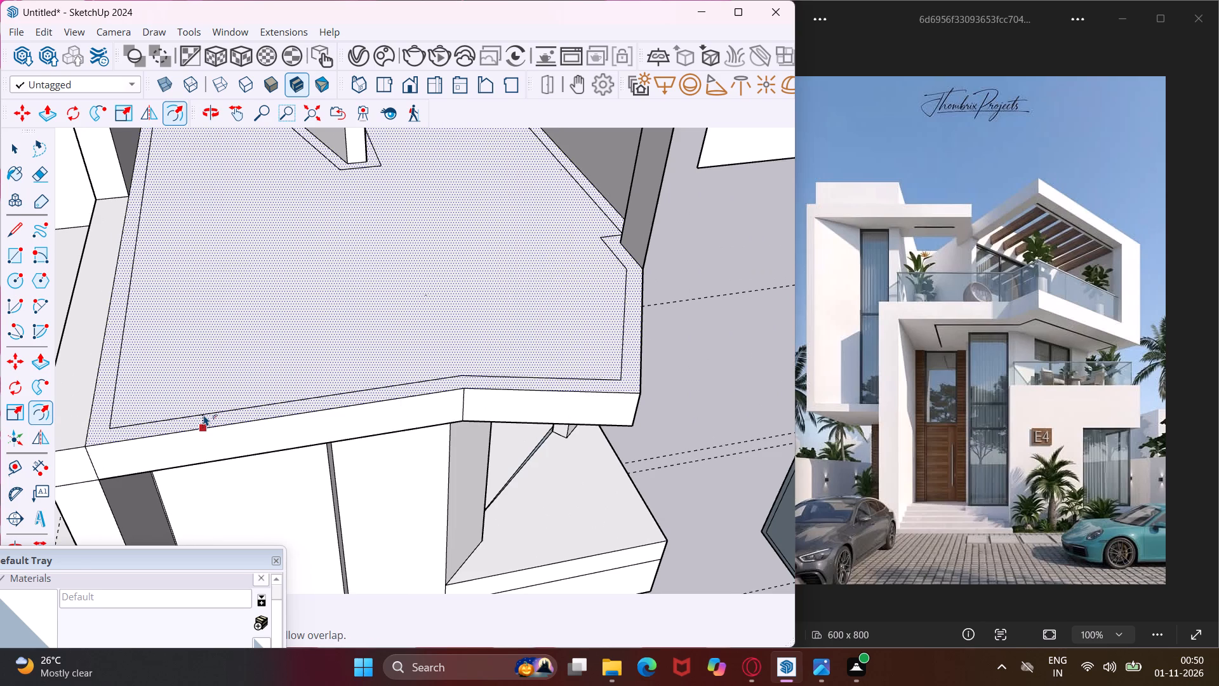
left_click(204, 415)
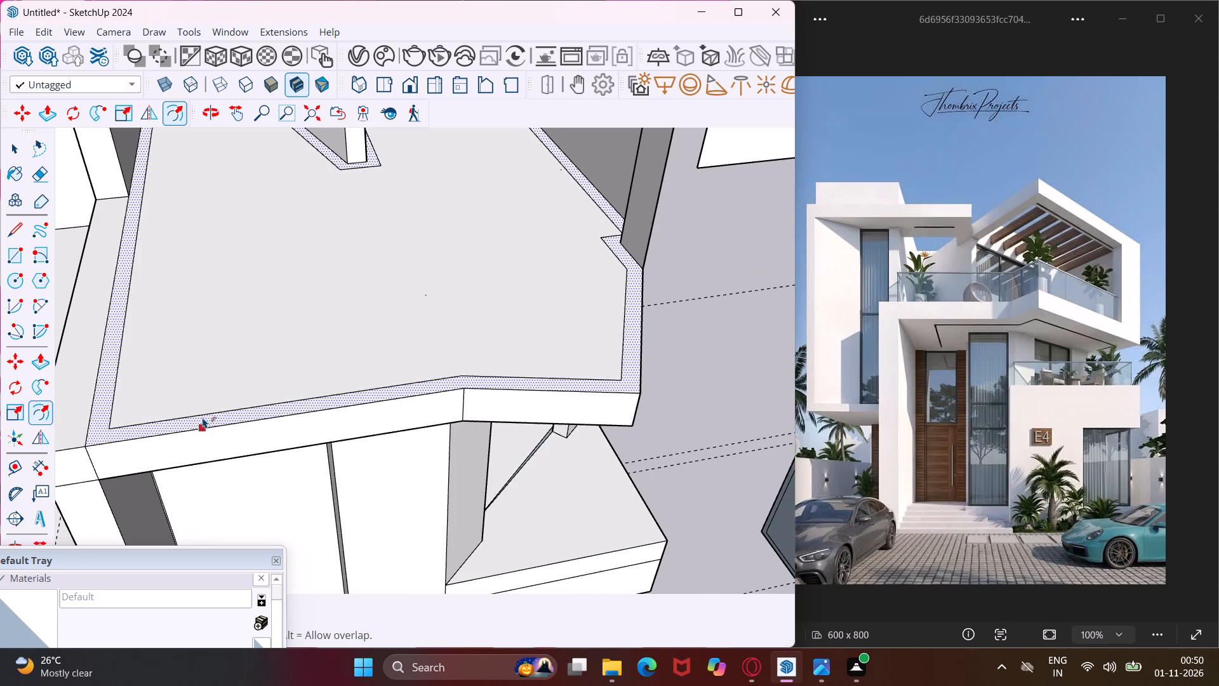
Offset the balcony border strip's outer outline inward to add a second parallel line within the strip.
scroll(203, 419, "up", 4)
left_click(203, 424)
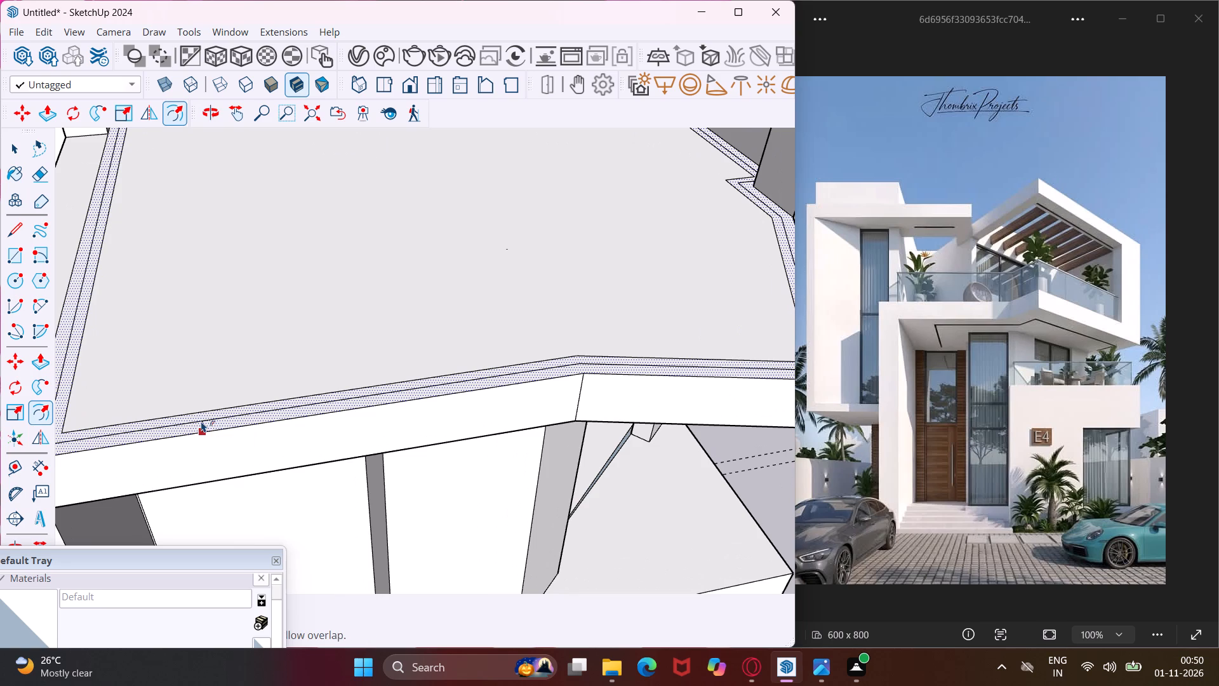
left_click(201, 421)
key("Escape")
key("space")
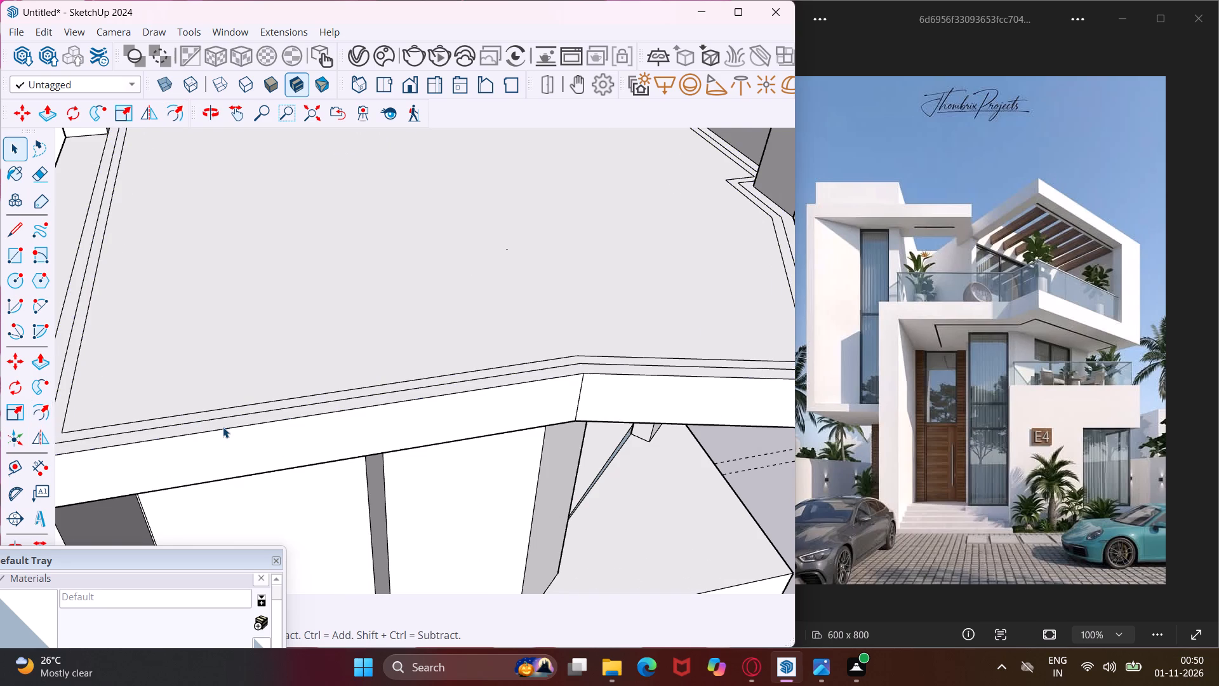
scroll(223, 427, "down", 5)
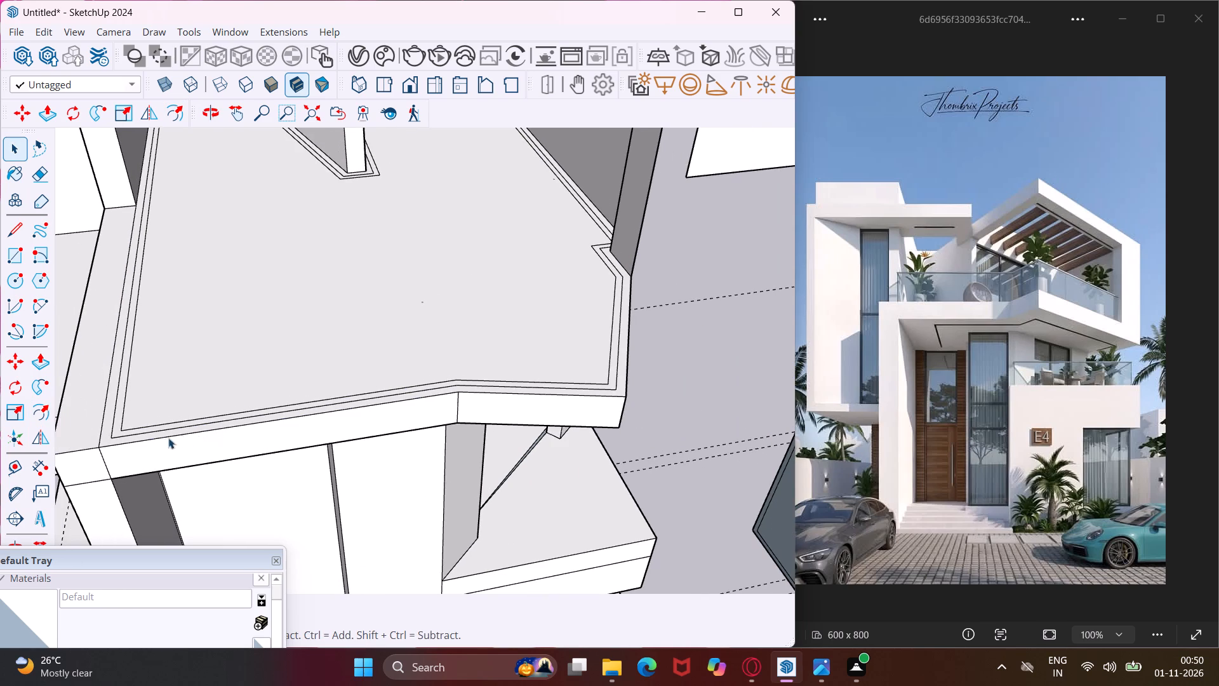
Draw a short line across the border strip beside the front end of the balcony's left side wall.
left_click(21, 231)
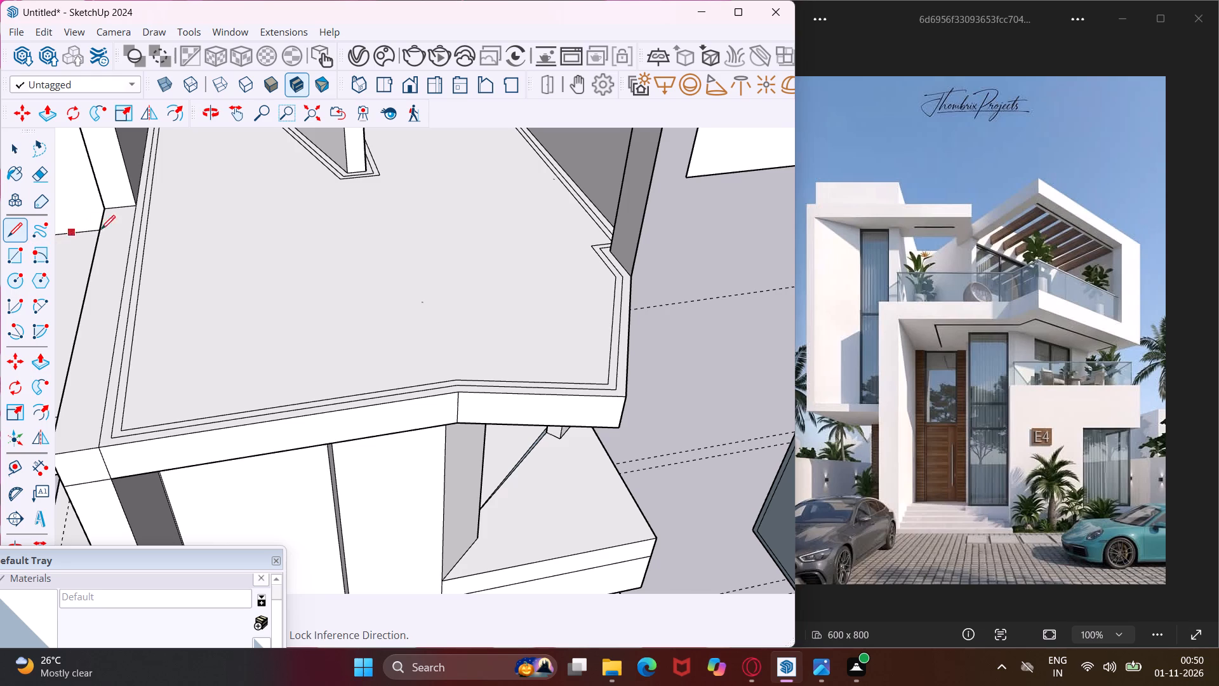
scroll(139, 217, "up", 11)
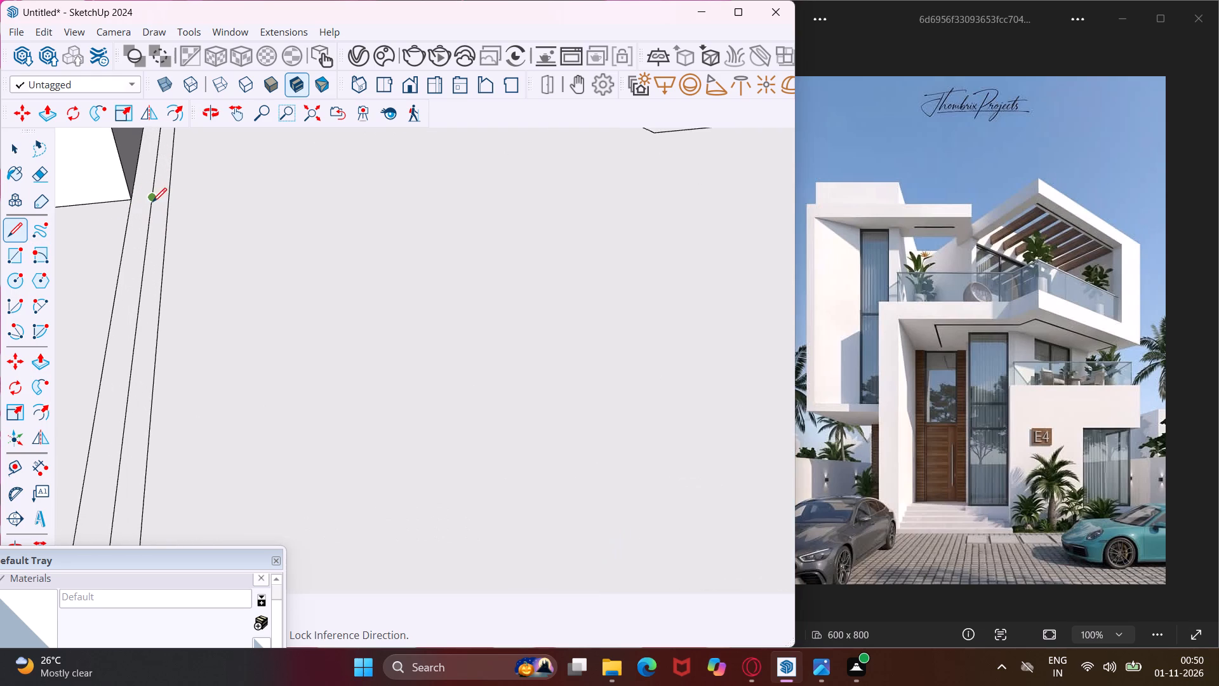
left_click(152, 201)
left_click(166, 198)
Extend both border strip lines straight to the angled wall at the right side of the upper balcony with the Line tool.
scroll(121, 254, "down", 6)
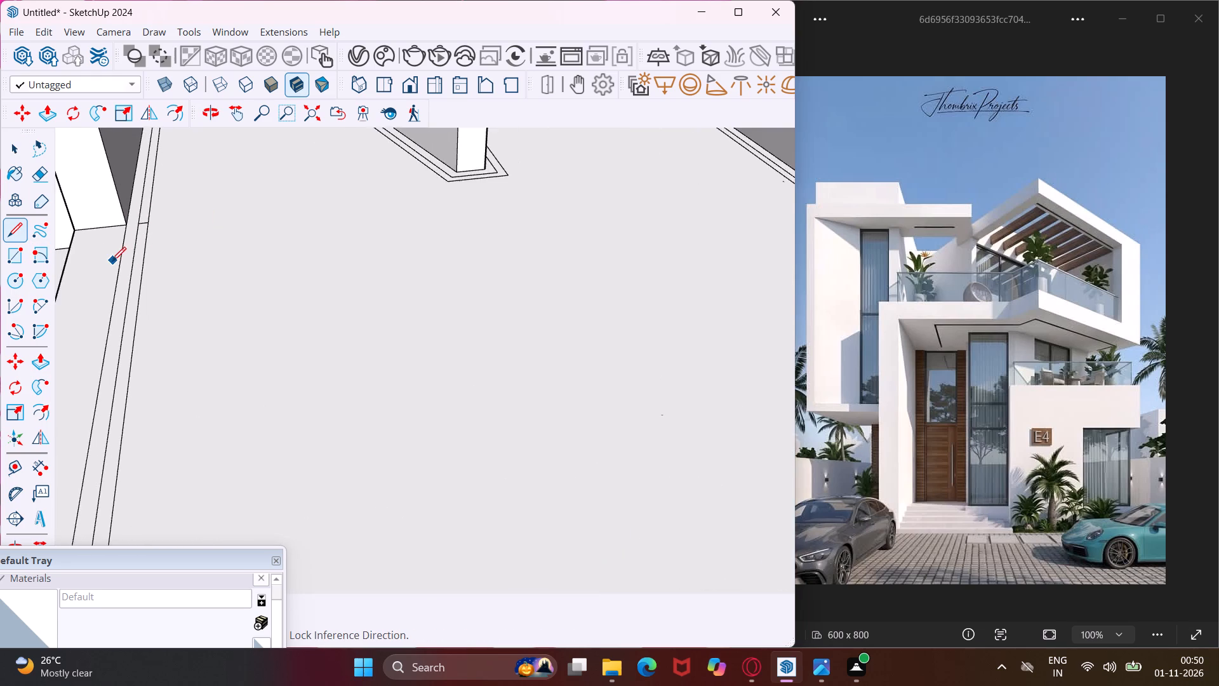
scroll(112, 261, "down", 10)
scroll(474, 304, "up", 6)
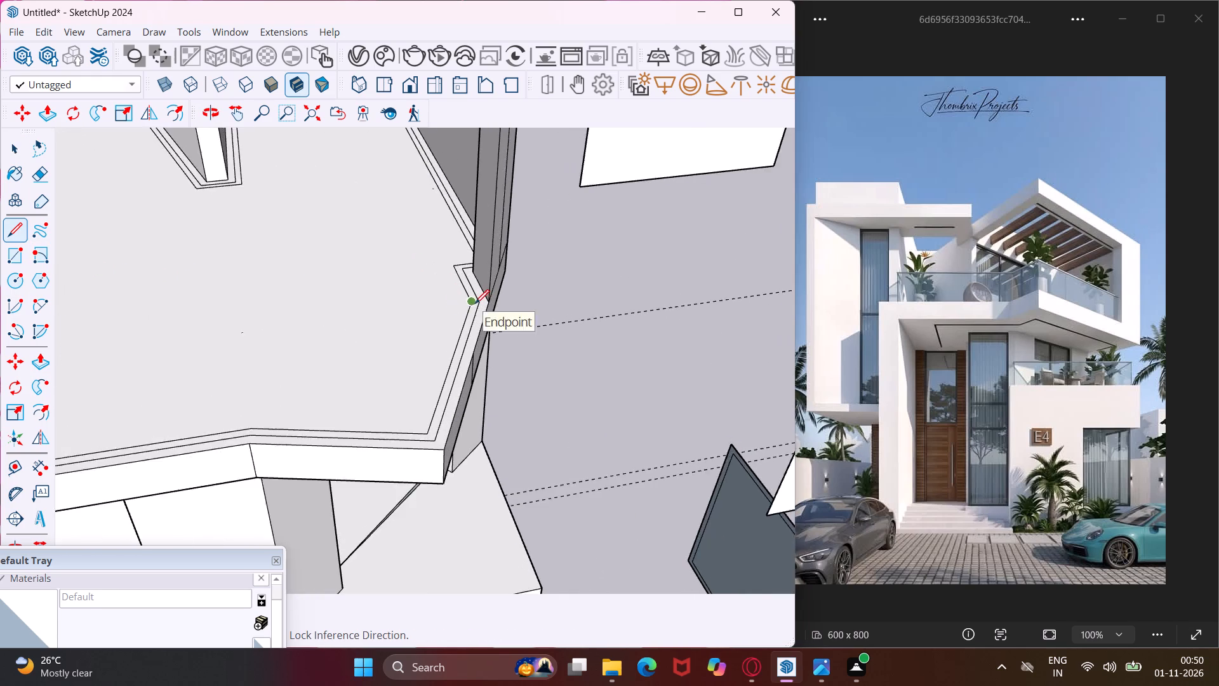
scroll(475, 304, "up", 7)
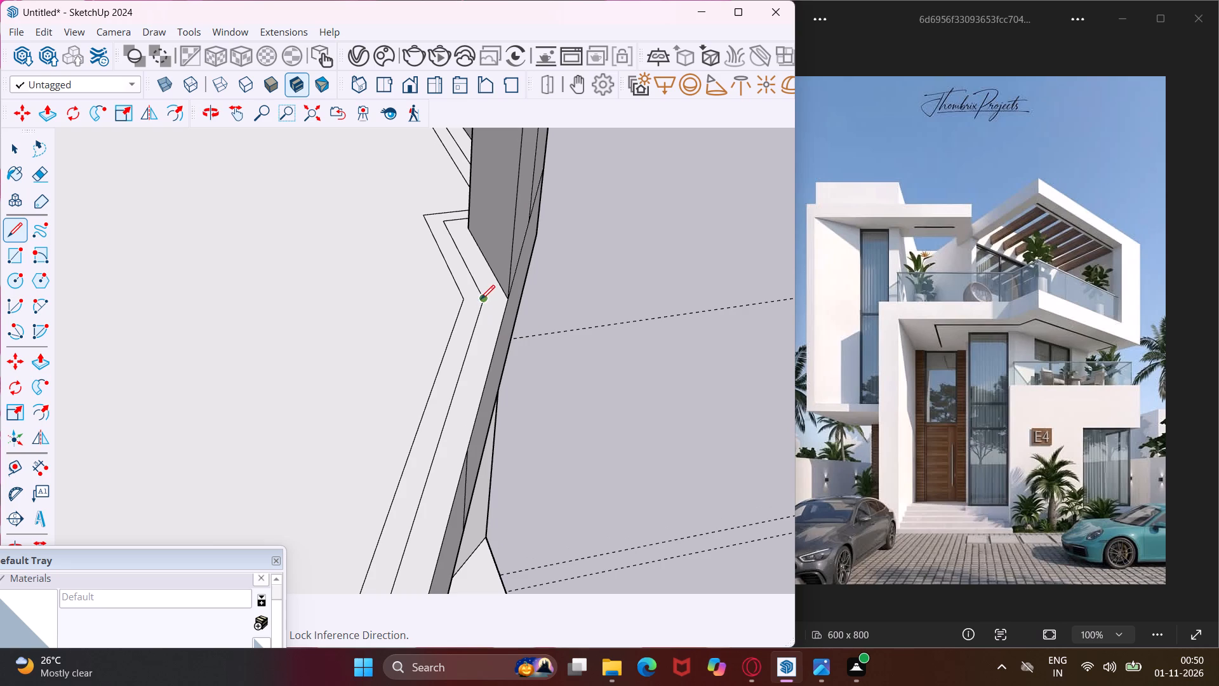
left_click(481, 300)
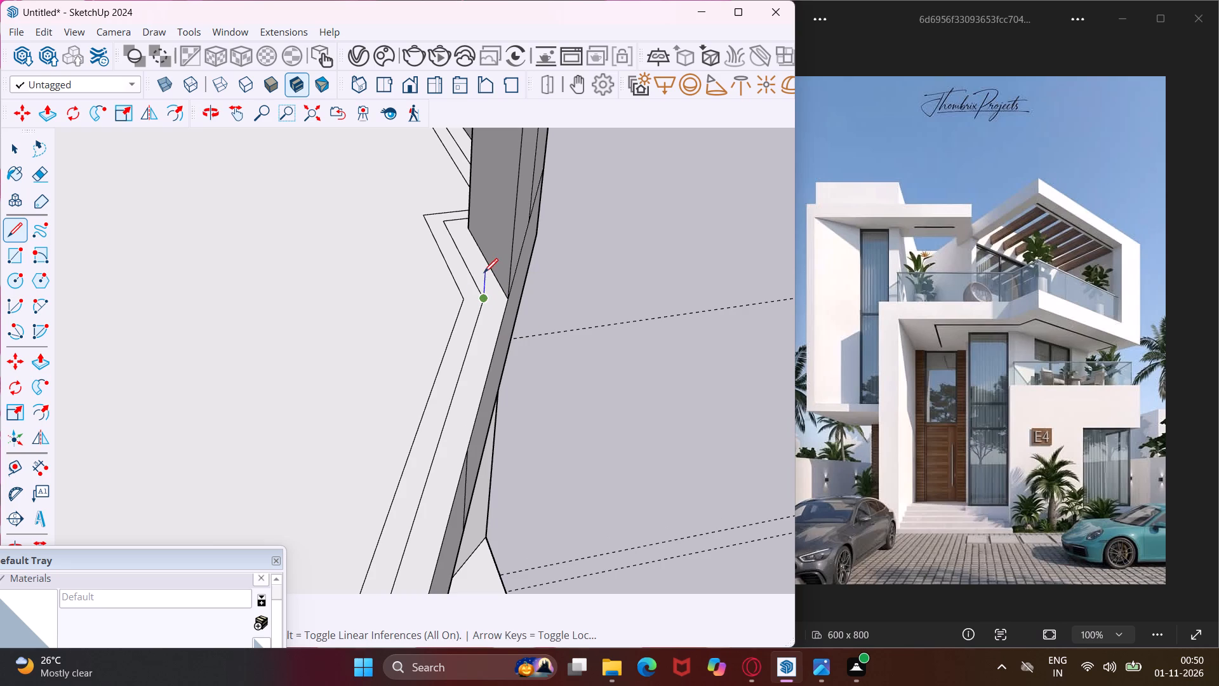
left_click(492, 273)
left_click(463, 301)
left_click(481, 254)
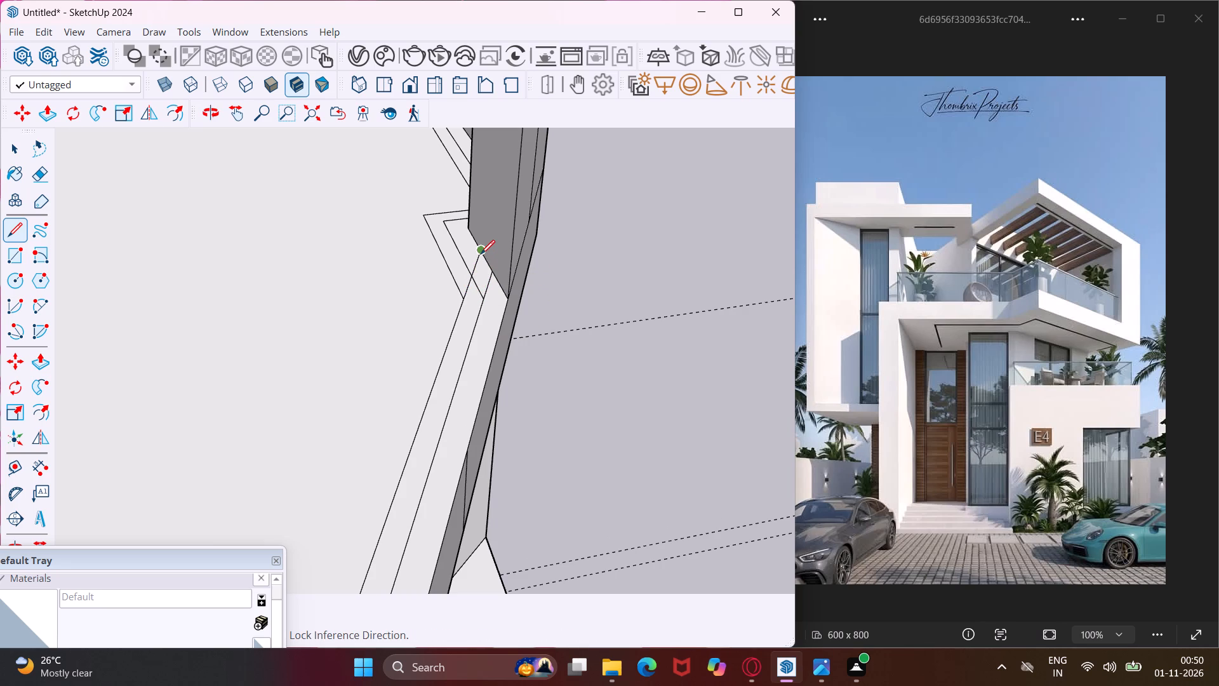
key("Escape")
key("space")
Erase the leftover offset lines around the right wall's corner and along that wall on the upper balcony floor.
key("e")
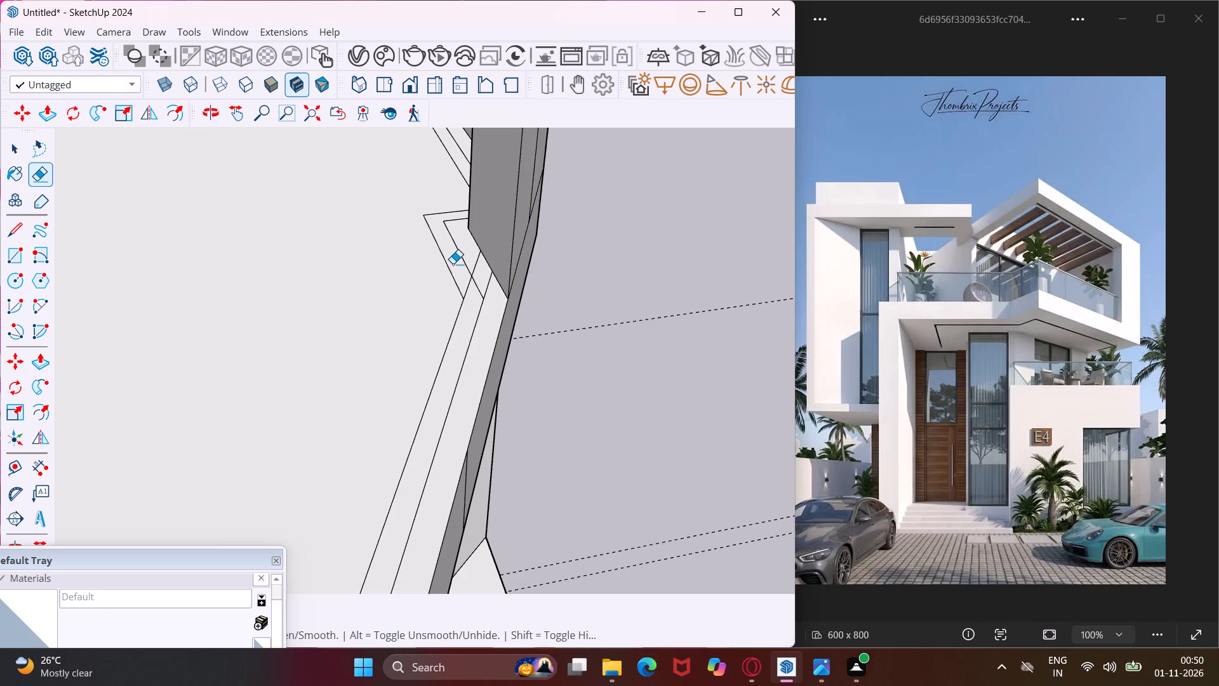
left_click(445, 260)
left_click(455, 253)
left_click(476, 281)
left_click(457, 254)
left_click(459, 241)
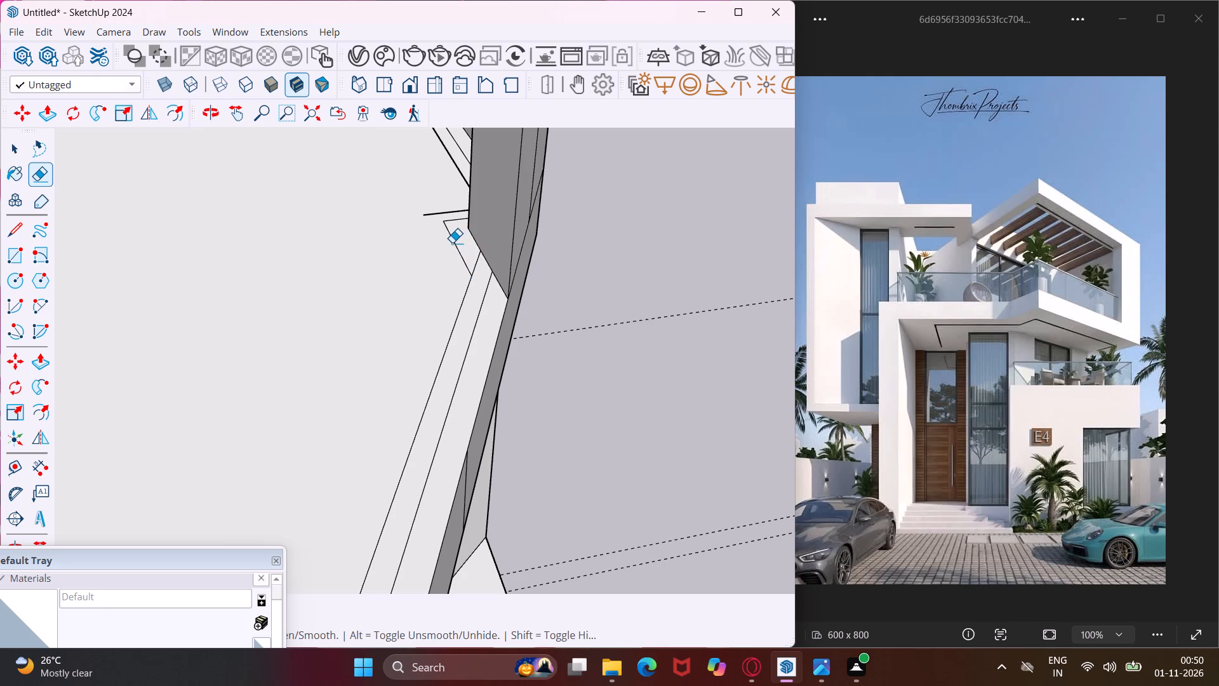
left_click(452, 243)
scroll(451, 243, "down", 2)
middle_click_drag(451, 243, 630, 304)
scroll(451, 243, "up", 1)
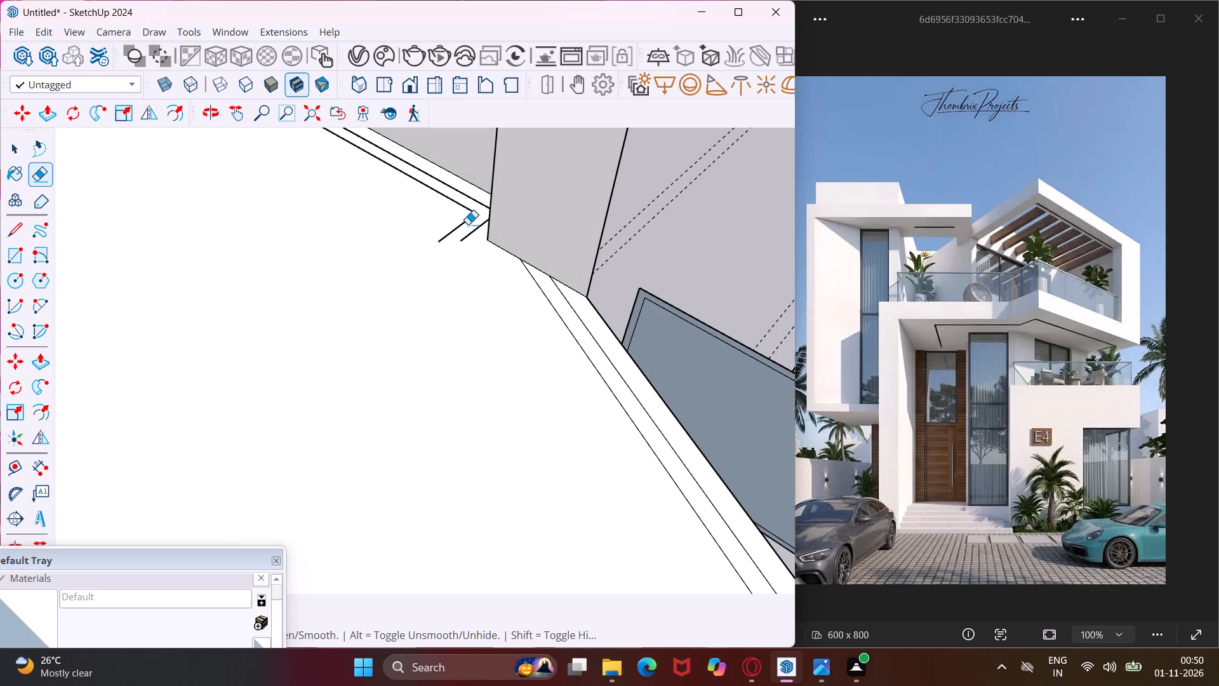
left_click_drag(465, 191, 466, 234)
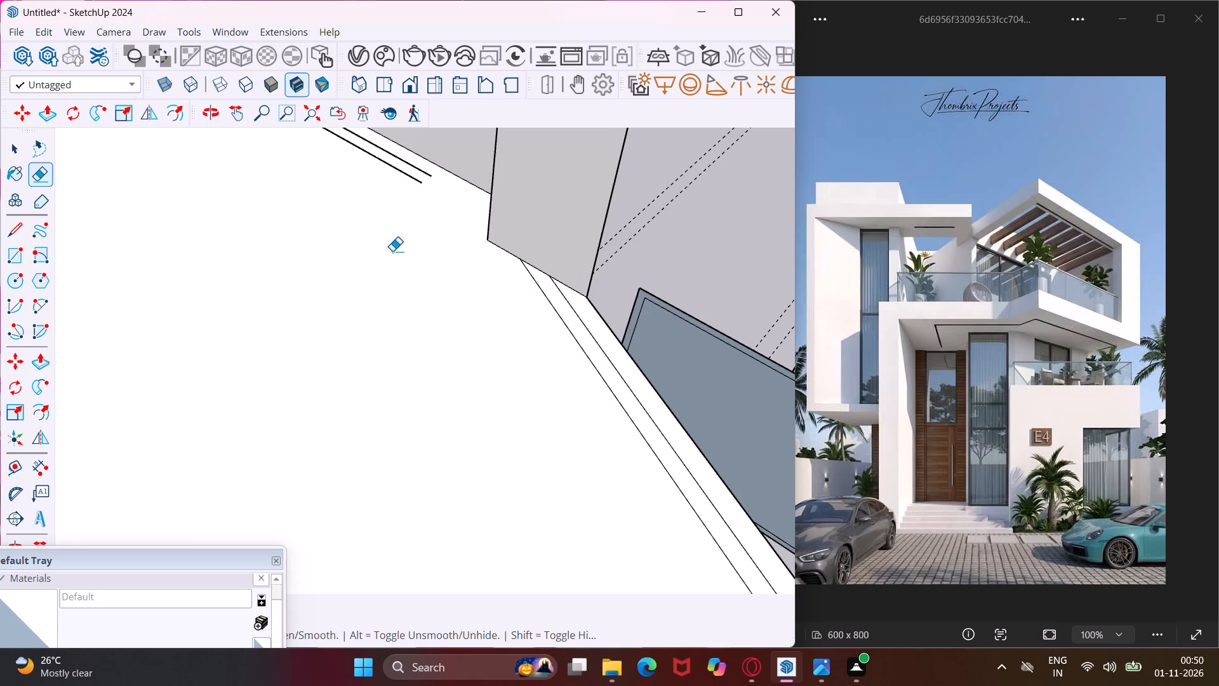
scroll(391, 252, "down", 3)
left_click(393, 180)
left_click(394, 184)
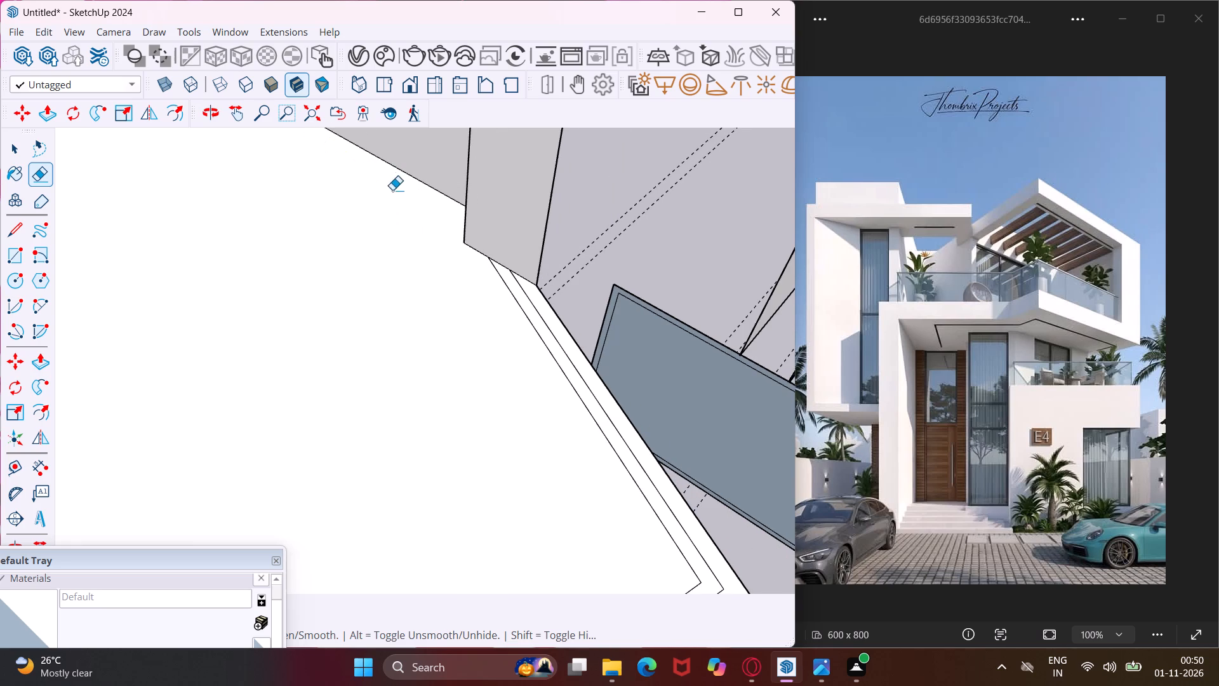
Erase the two strip lines running along the left wall behind the short closing line.
scroll(276, 272, "down", 20)
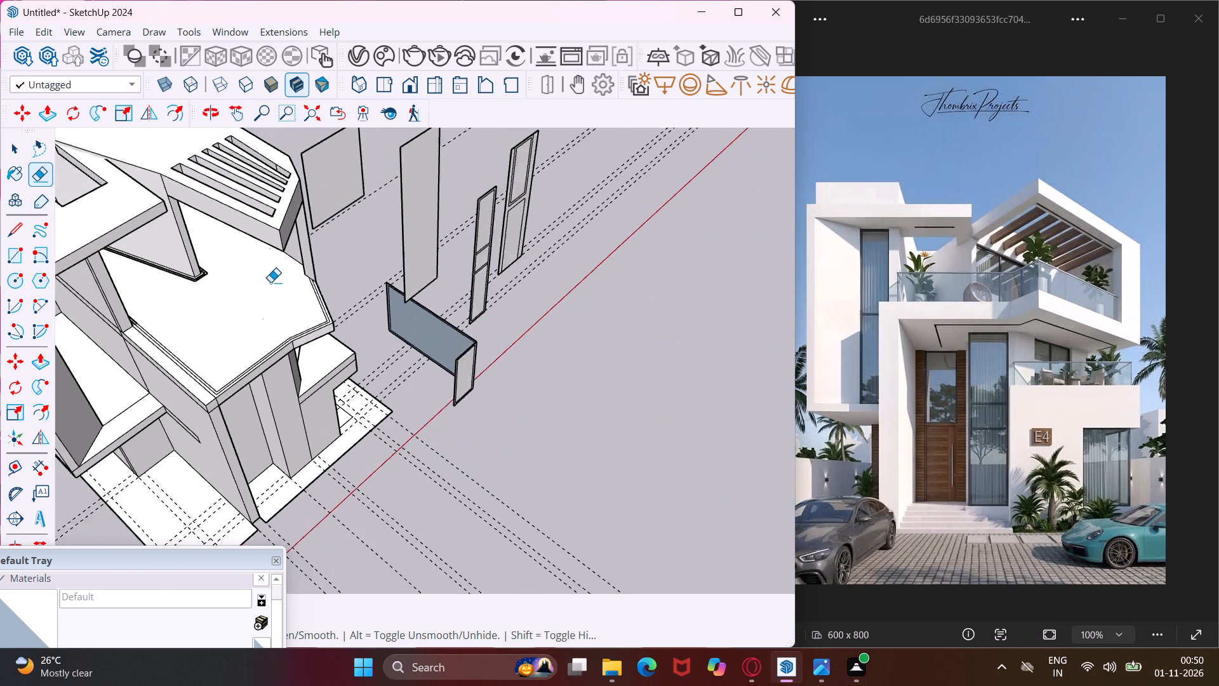
scroll(270, 282, "down", 3)
scroll(182, 286, "up", 11)
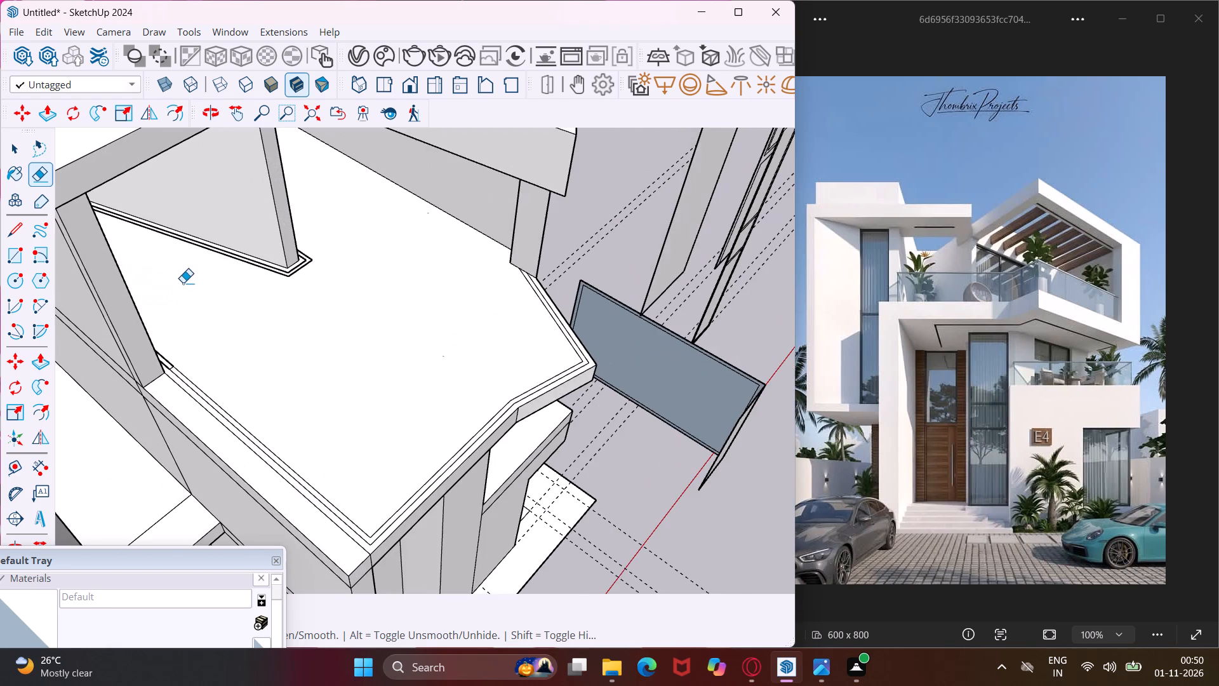
middle_click_drag(183, 283, 32, 311)
scroll(143, 267, "up", 5)
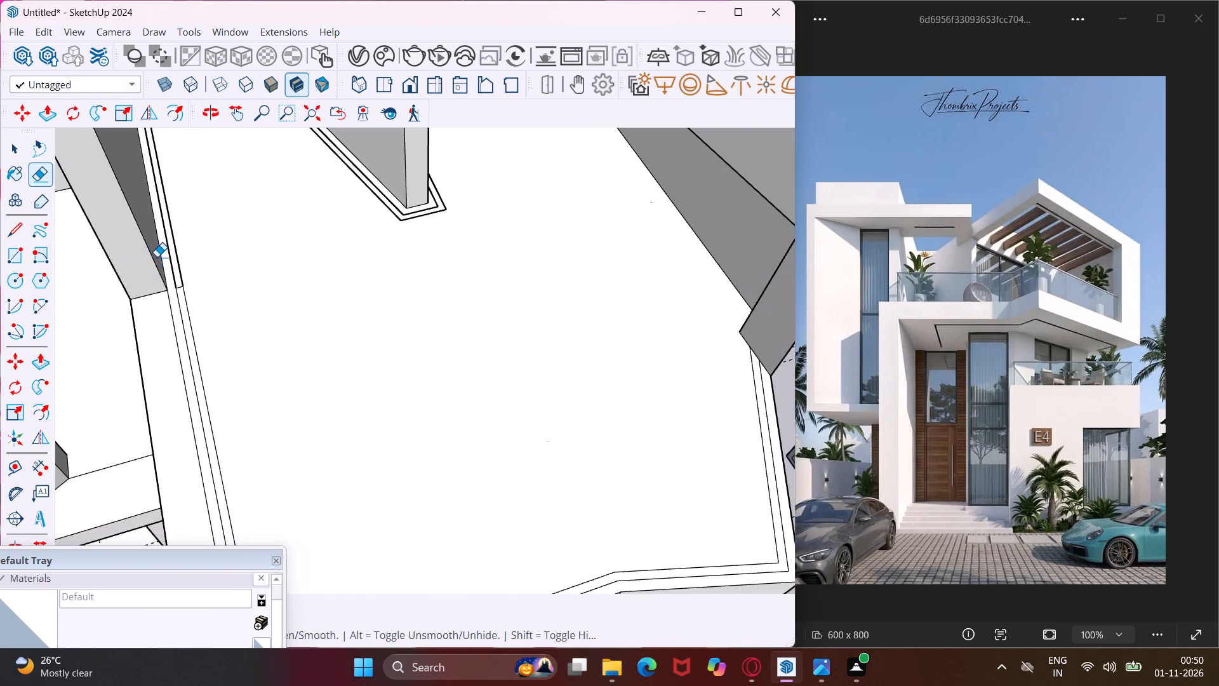
scroll(161, 255, "up", 4)
left_click_drag(168, 246, 185, 246)
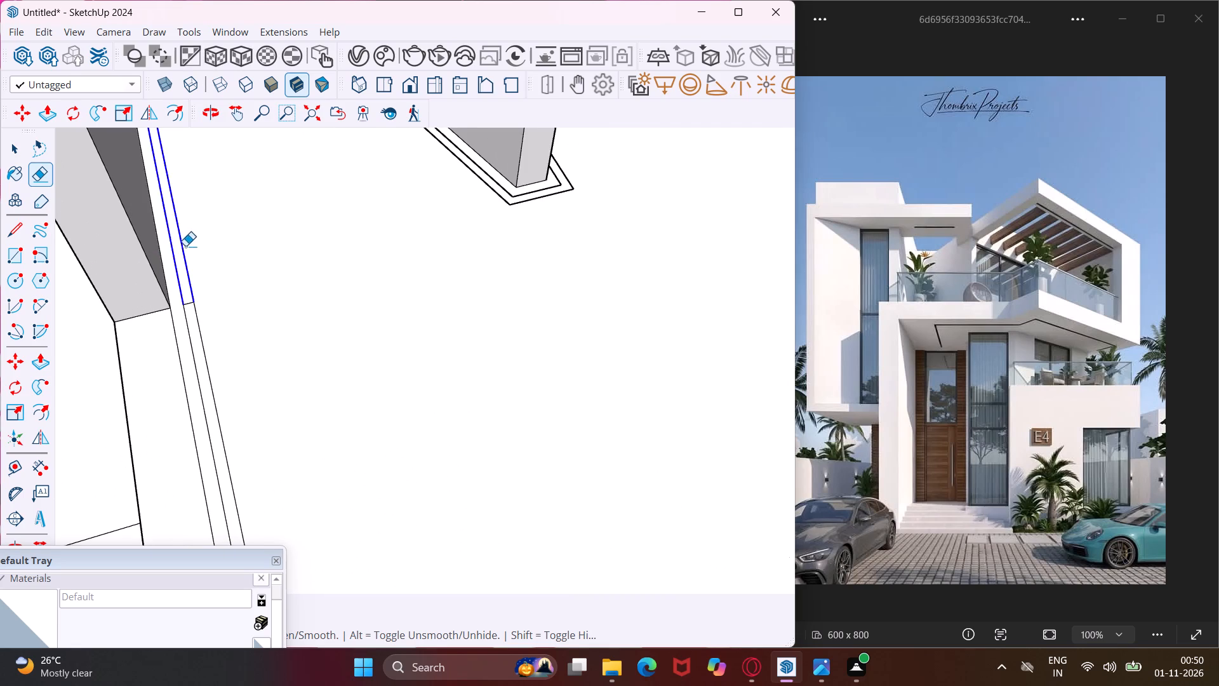
left_click_drag(185, 246, 186, 246)
Erase the offset lines running along and around the free end of the angled partition wall on the balcony floor.
scroll(220, 247, "down", 3)
scroll(399, 188, "up", 4)
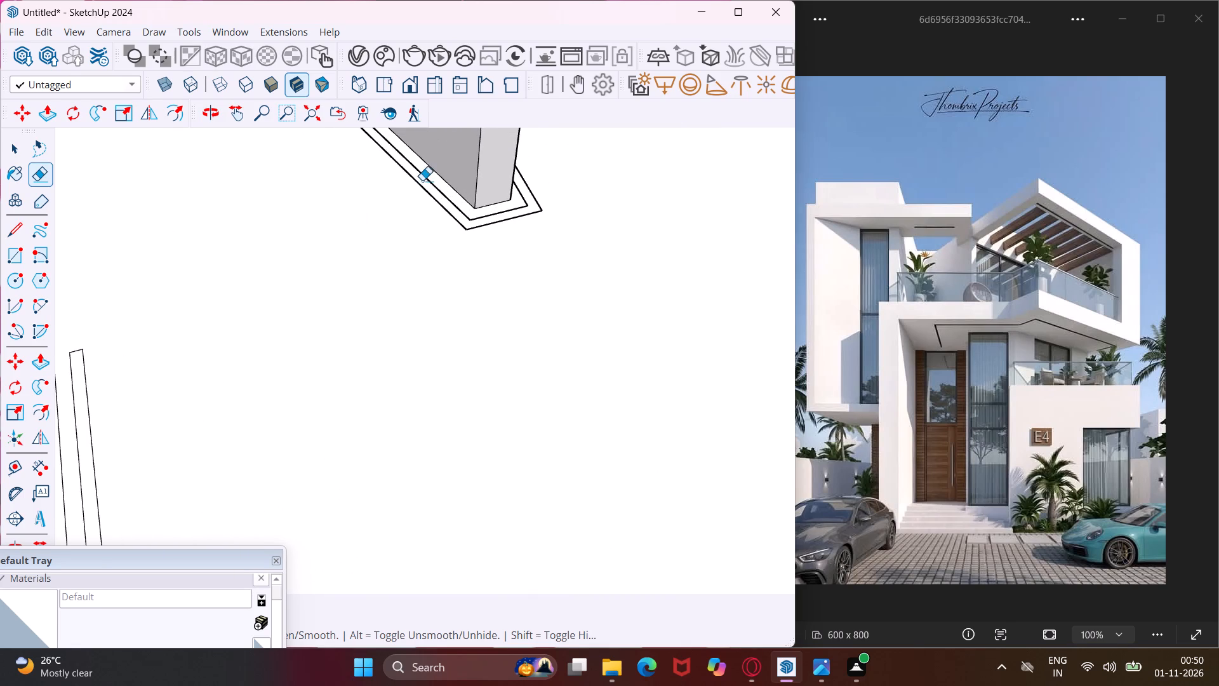
left_click_drag(424, 177, 422, 201)
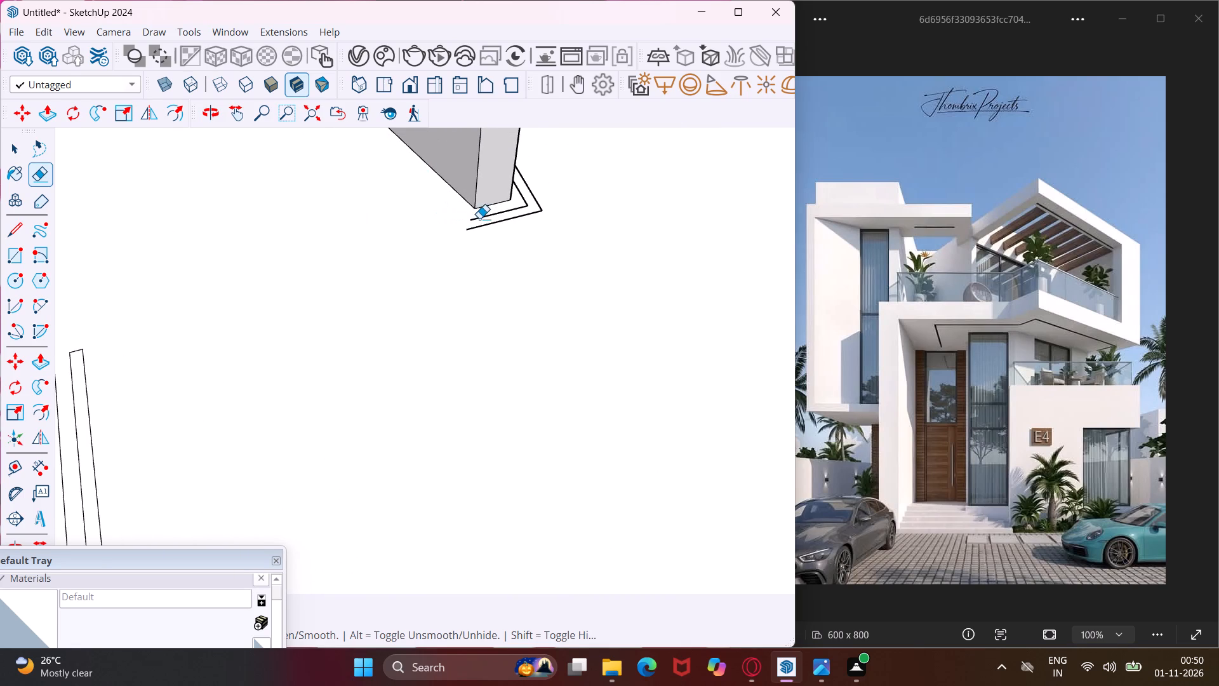
left_click_drag(479, 219, 486, 231)
left_click_drag(523, 205, 547, 192)
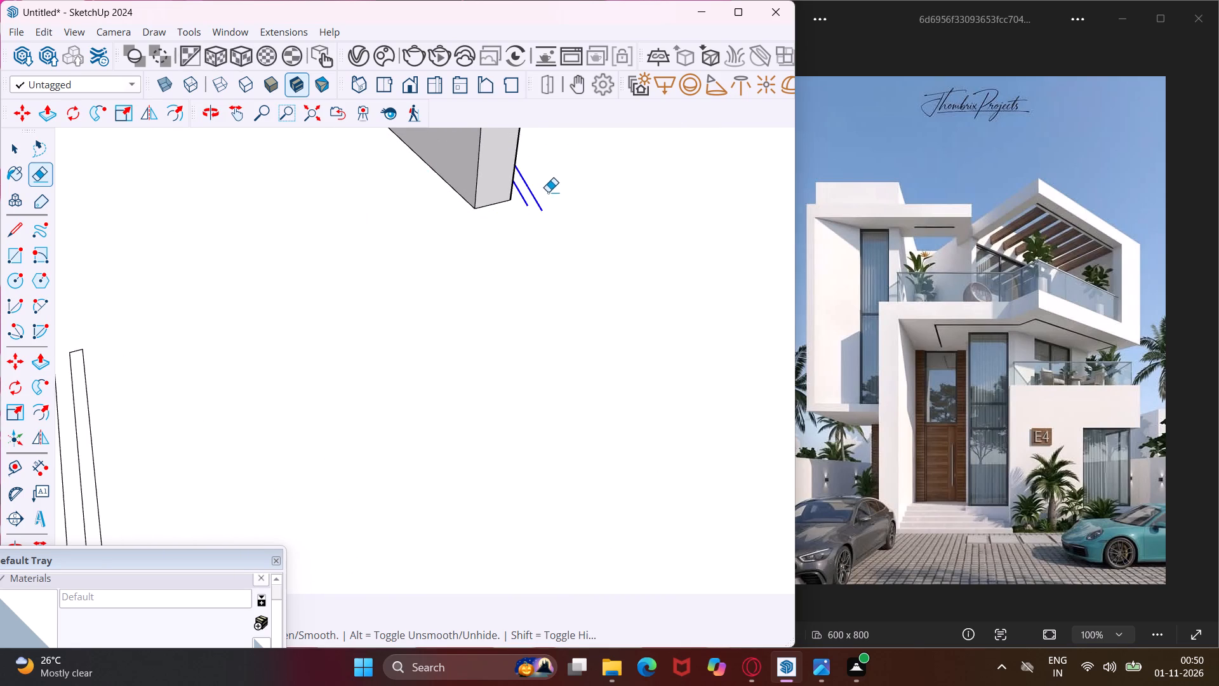
Erase the remaining offset lines along the back walls on both sides of the partition.
scroll(453, 255, "down", 18)
middle_click_drag(410, 279, 392, 257)
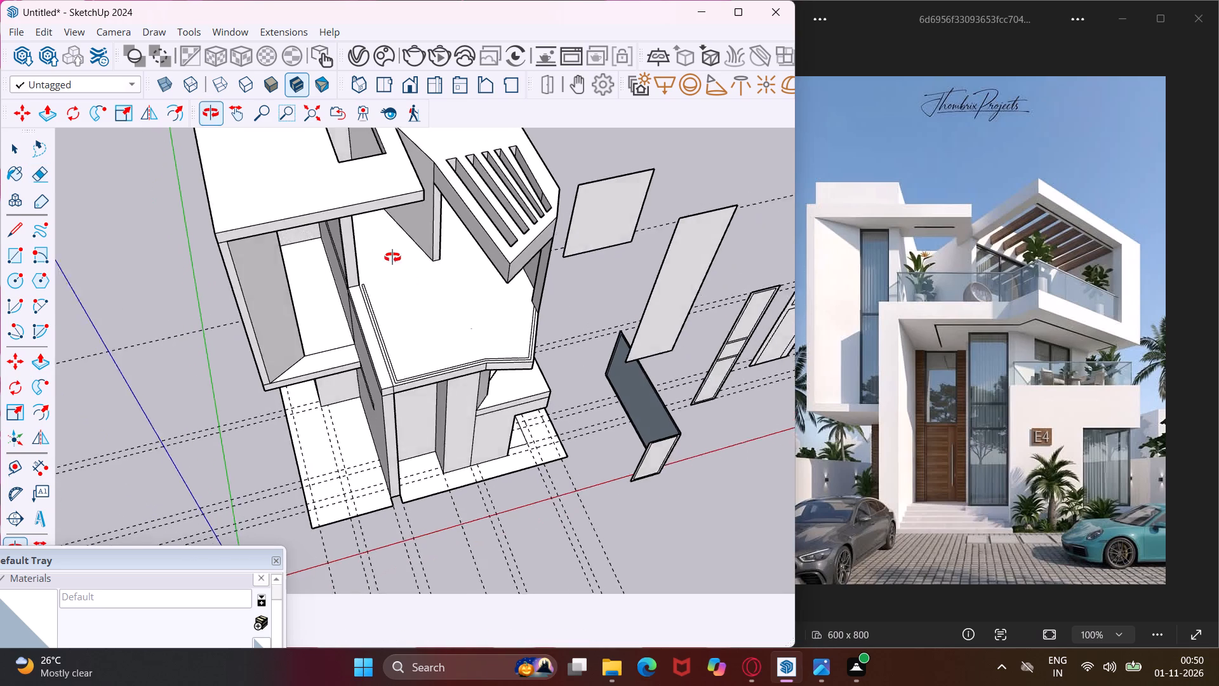
middle_click_drag(392, 257, 347, 145)
scroll(406, 211, "up", 4)
scroll(360, 239, "up", 2)
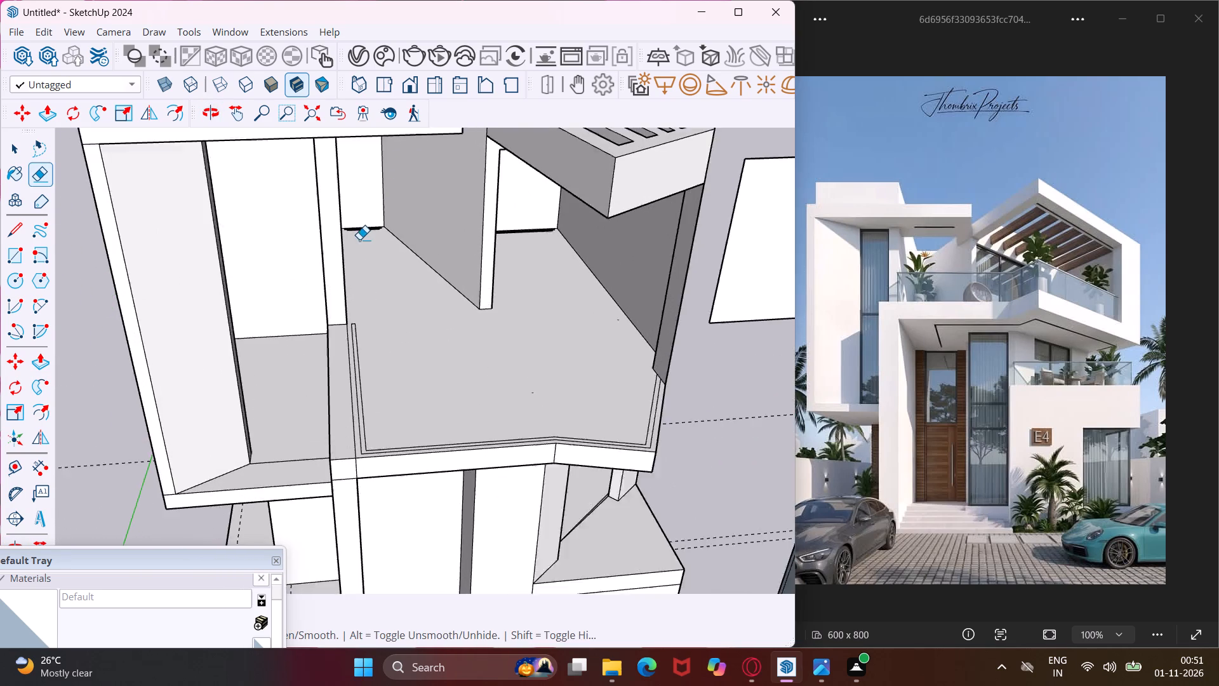
scroll(359, 239, "up", 13)
left_click(356, 227)
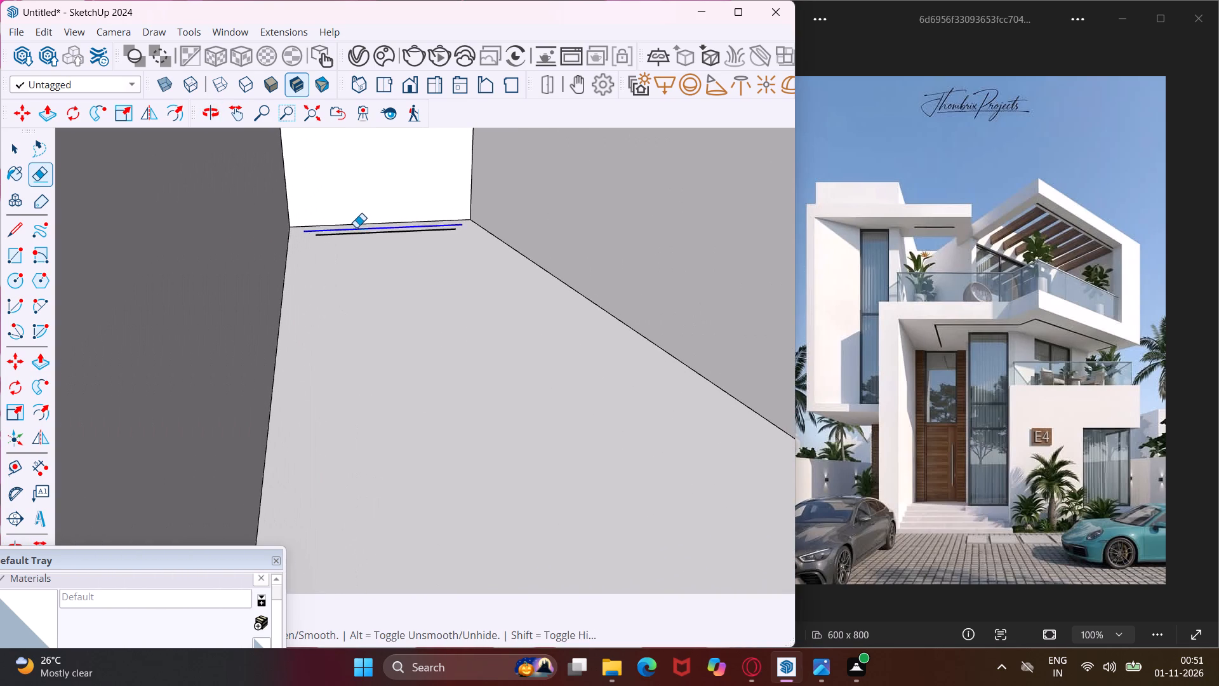
left_click(356, 234)
scroll(309, 272, "down", 15)
scroll(535, 284, "up", 9)
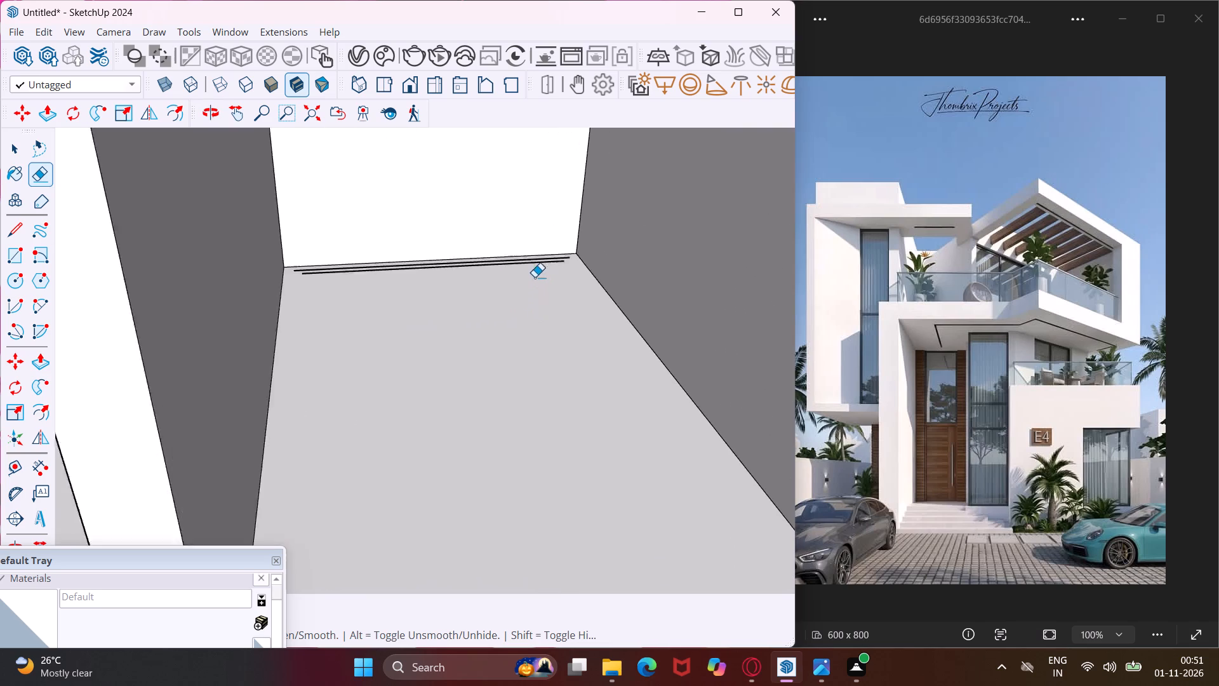
scroll(535, 277, "up", 5)
left_click(547, 250)
left_click(547, 256)
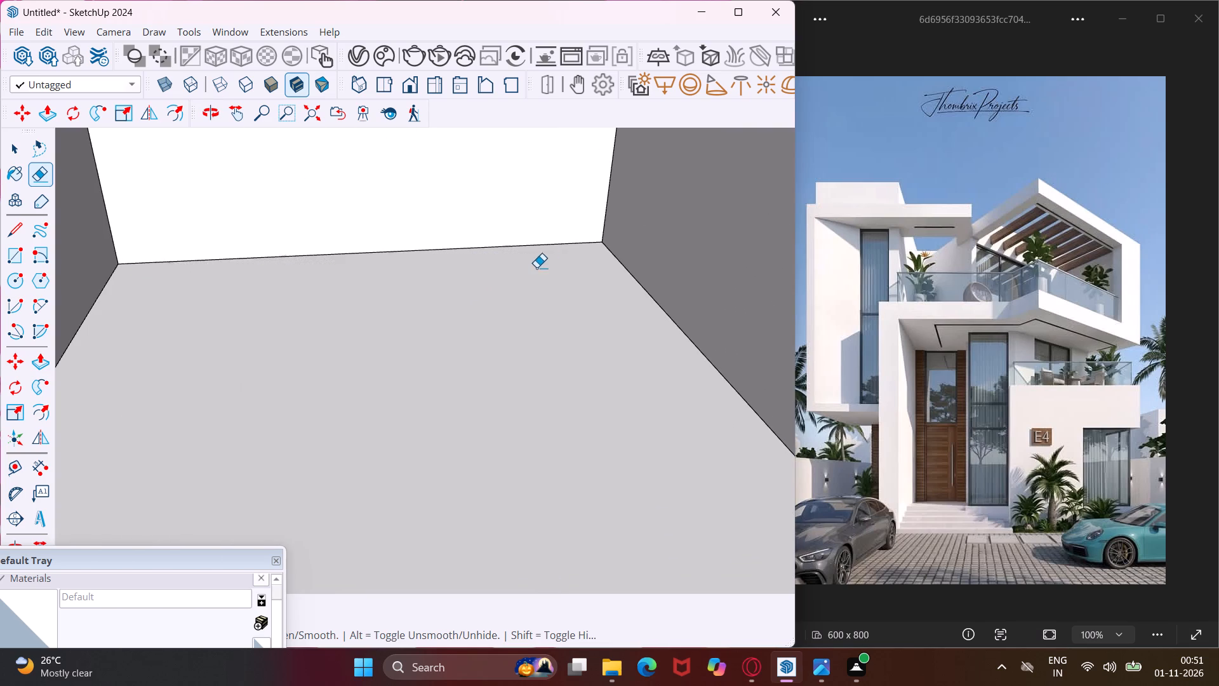
scroll(511, 287, "down", 18)
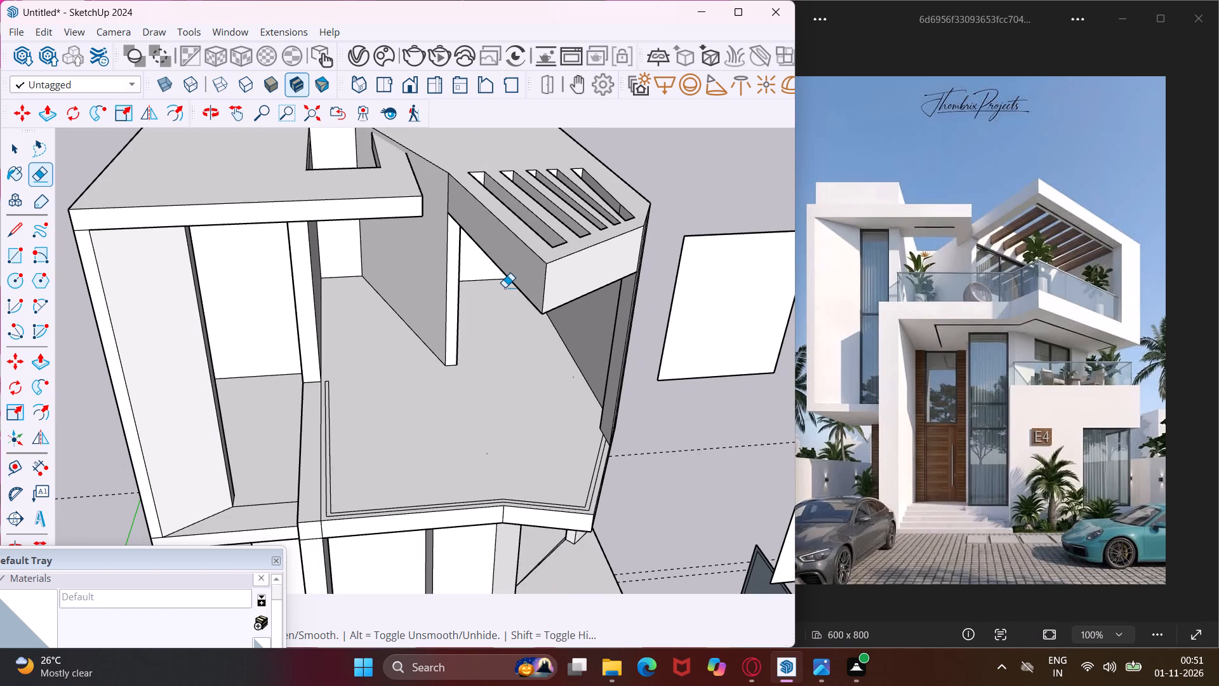
key("Escape")
key("space")
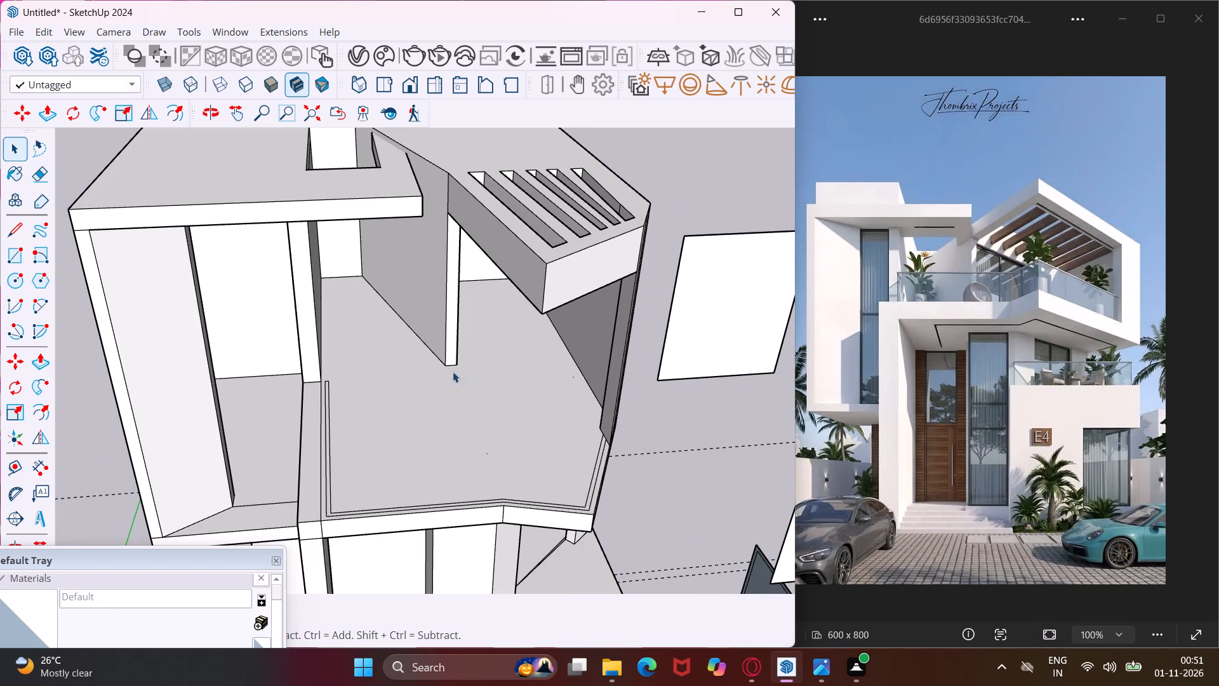
Pull the narrow border strip of the upper balcony up 3' with Push/Pull to form the railing.
scroll(350, 475, "up", 5)
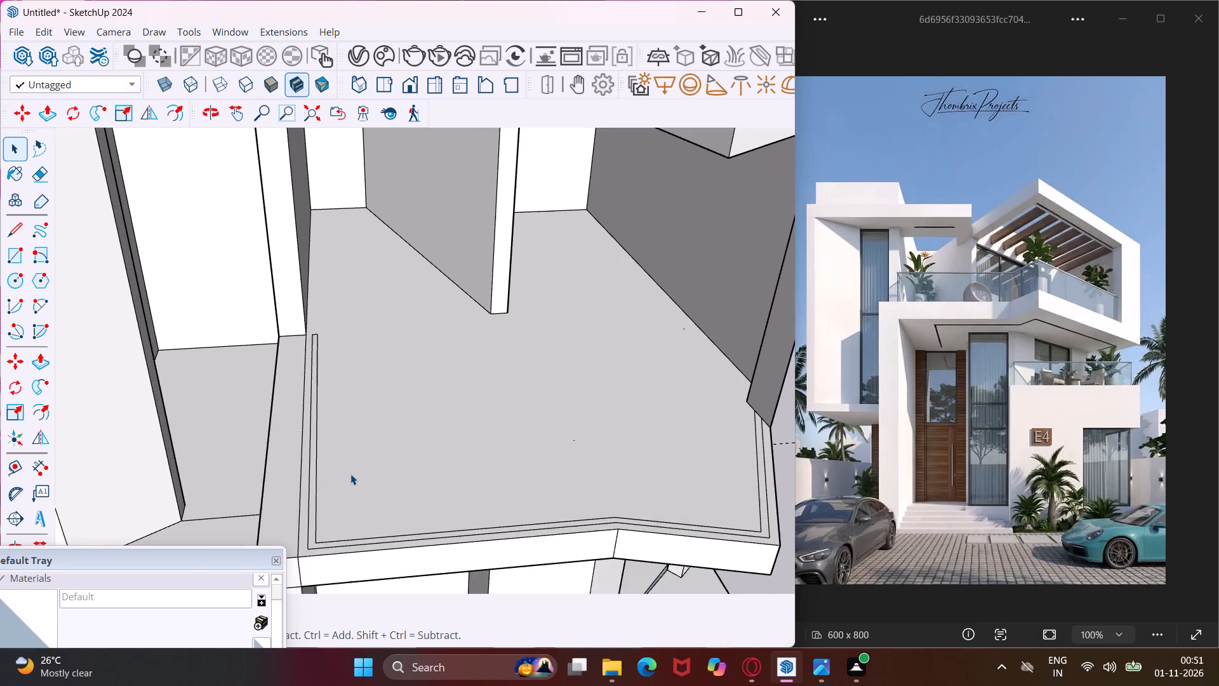
scroll(350, 472, "up", 4)
scroll(286, 483, "up", 3)
left_click(293, 465)
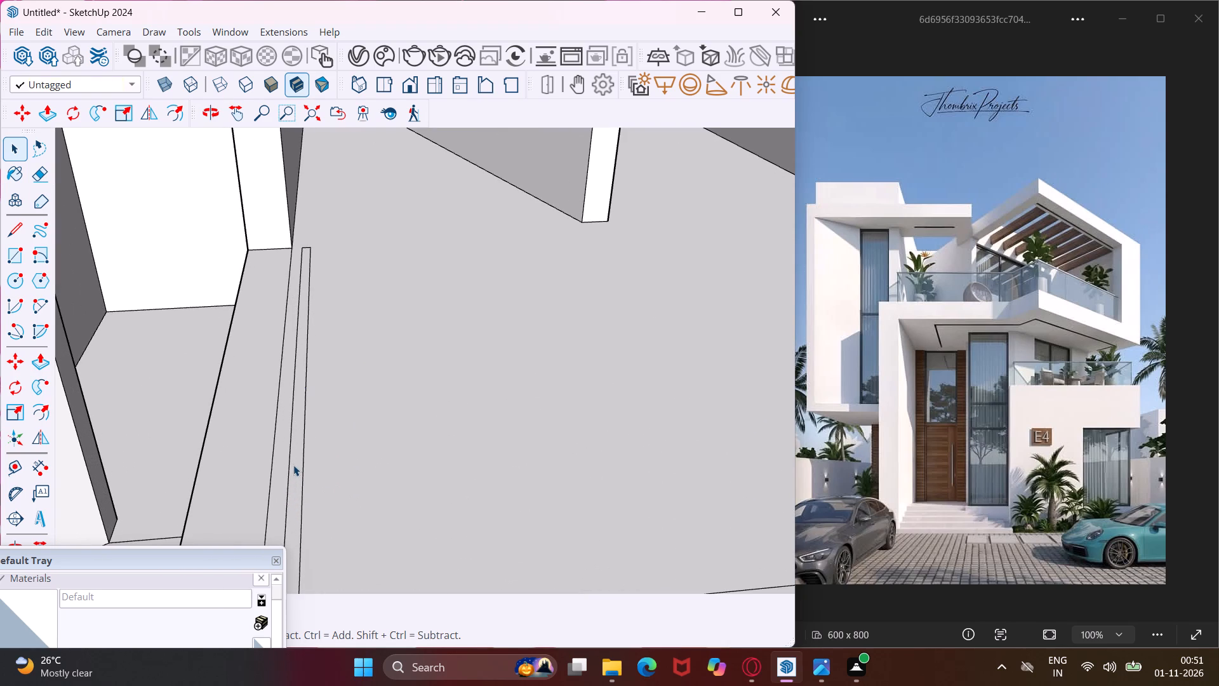
key("p")
left_click(293, 465)
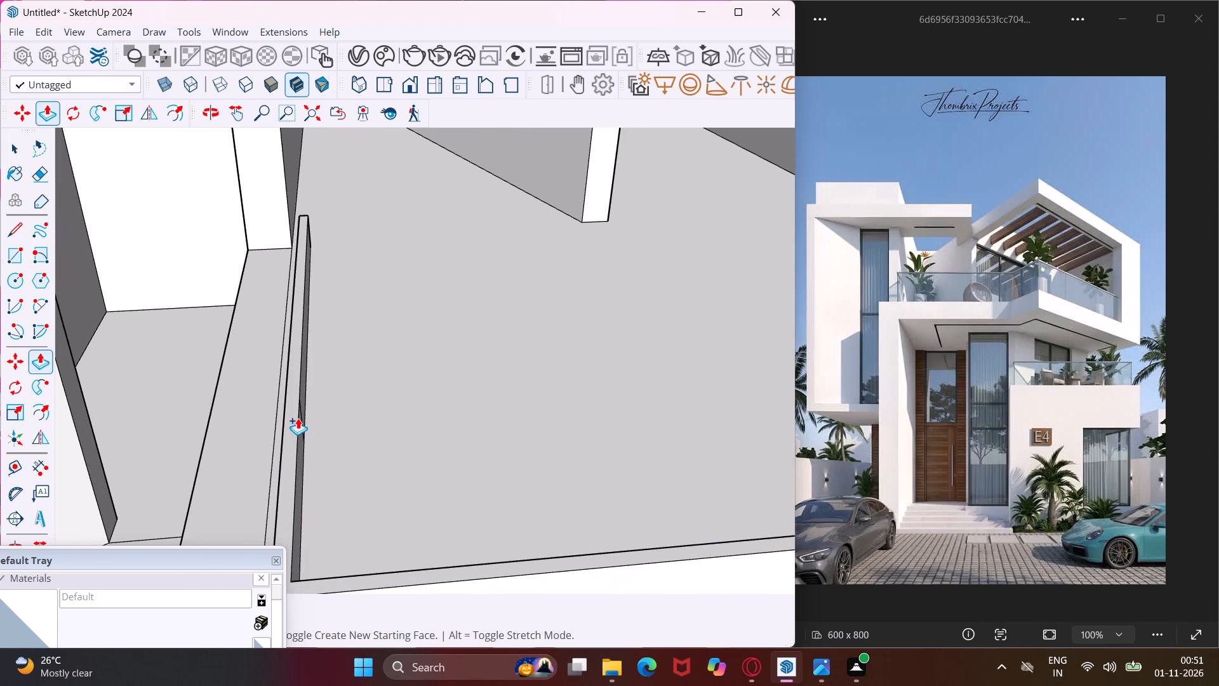
type("3'")
key("Return")
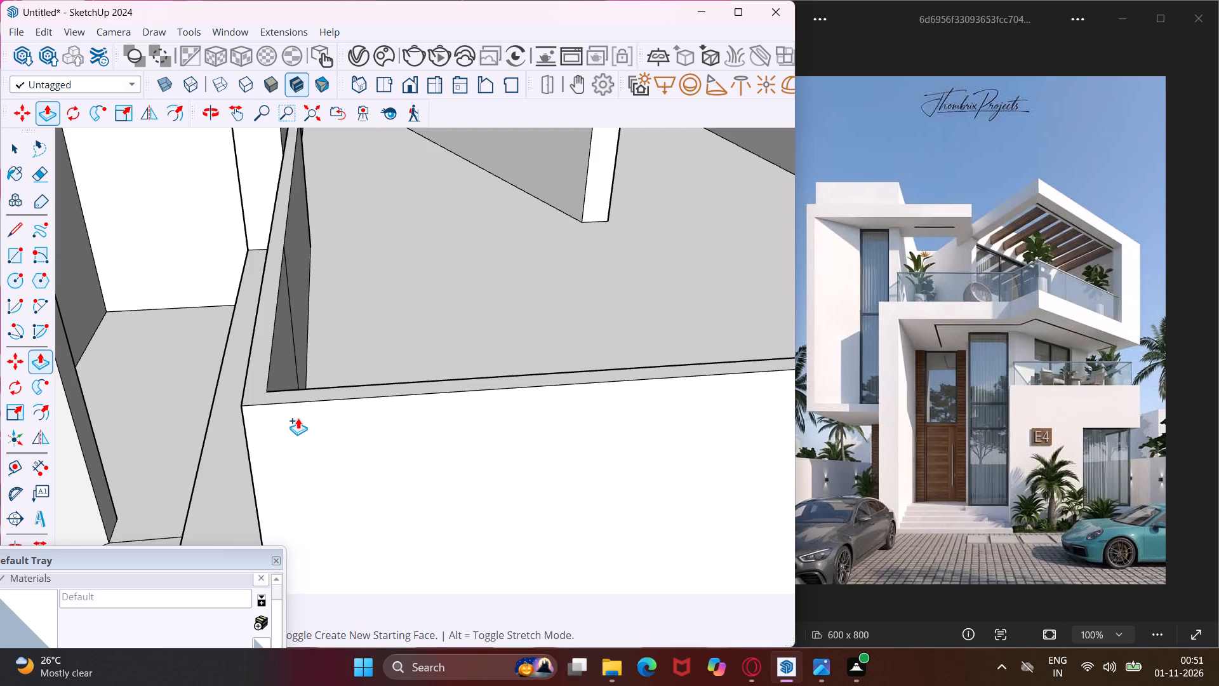
scroll(269, 393, "down", 7)
scroll(230, 354, "down", 6)
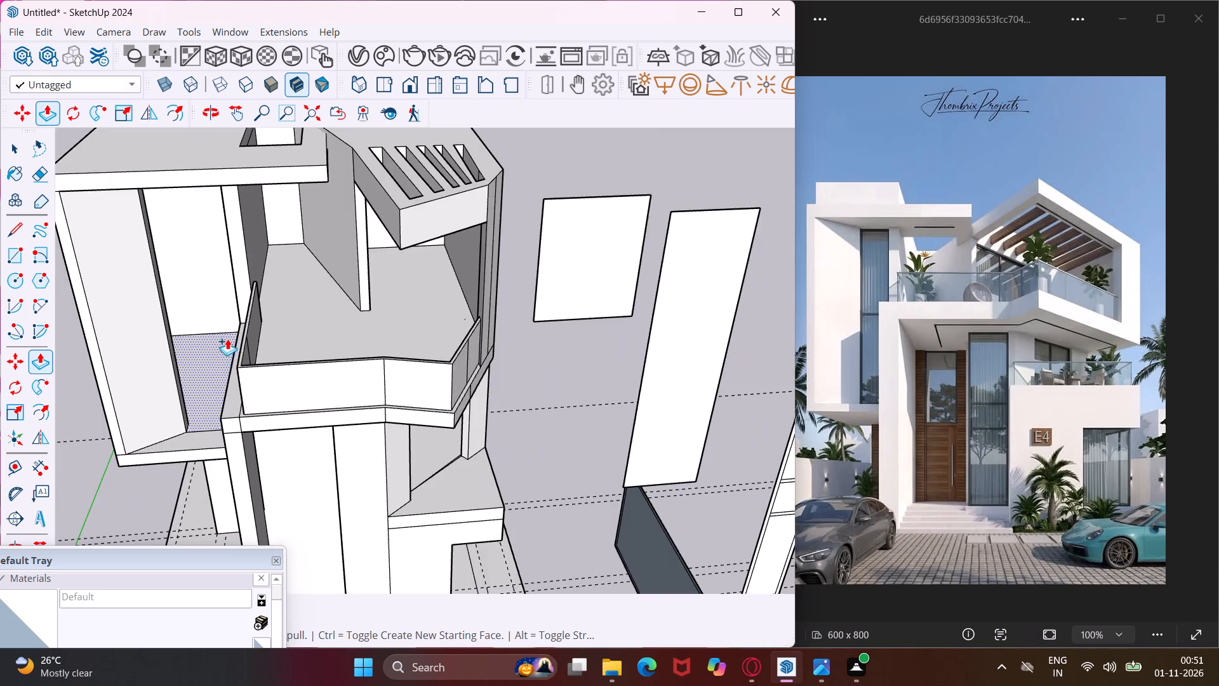
scroll(227, 335, "down", 4)
key("Escape")
key("space")
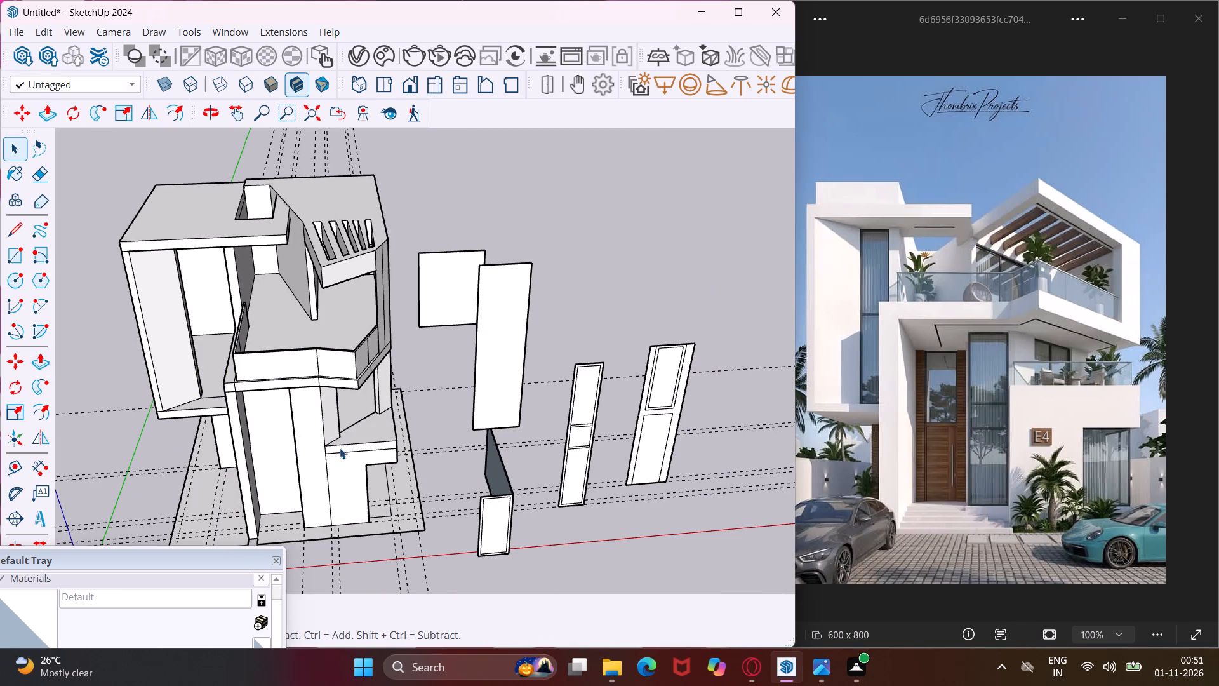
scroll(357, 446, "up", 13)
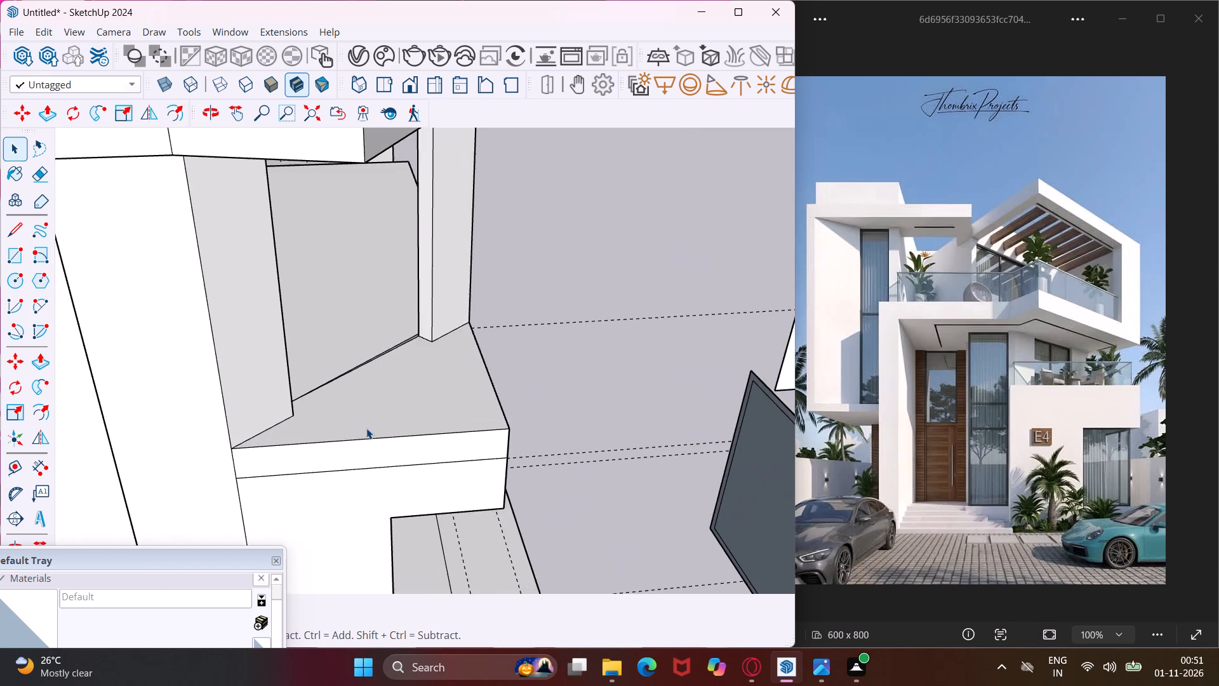
Offset the lower balcony floor's outline inward twice, forming two narrow parallel border strips along its edges.
scroll(368, 427, "up", 5)
left_click(382, 425)
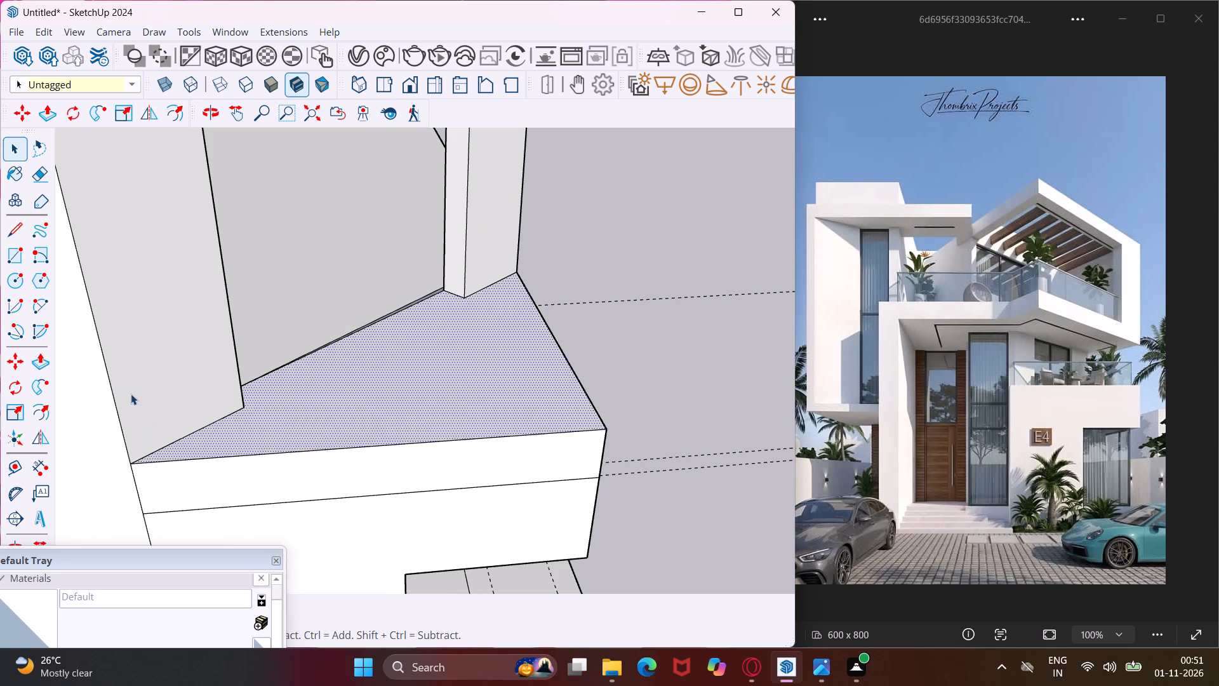
left_click(49, 409)
scroll(243, 468, "up", 2)
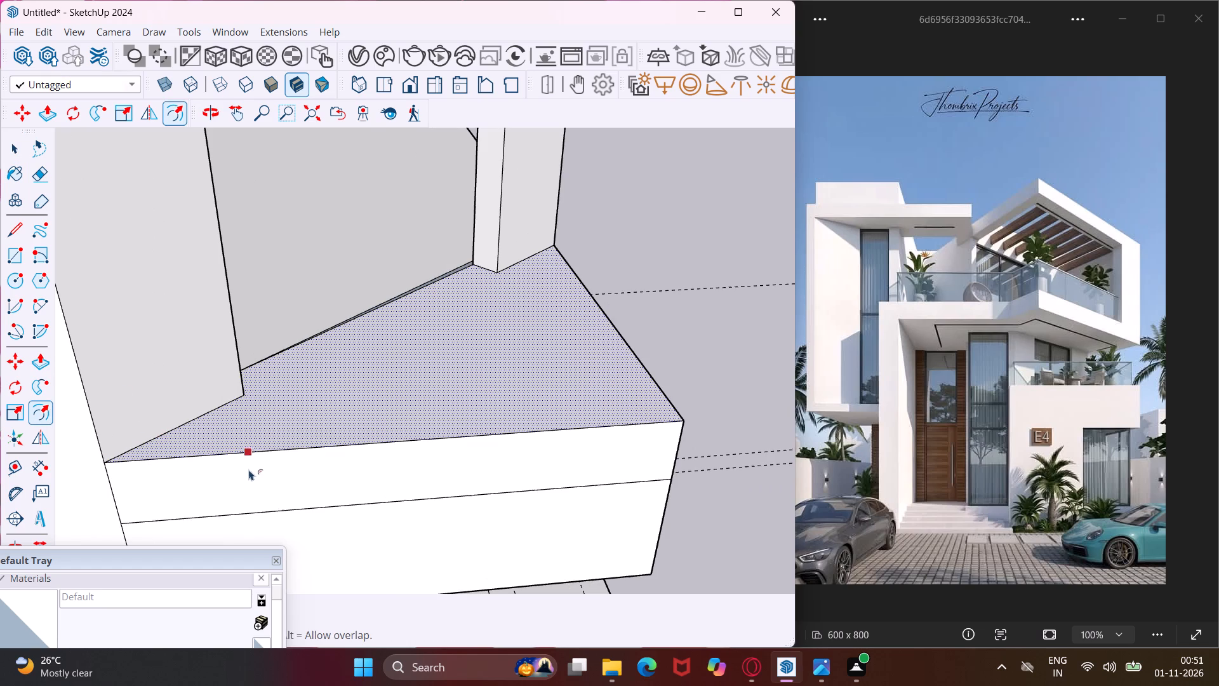
left_click(276, 447)
left_click(276, 437)
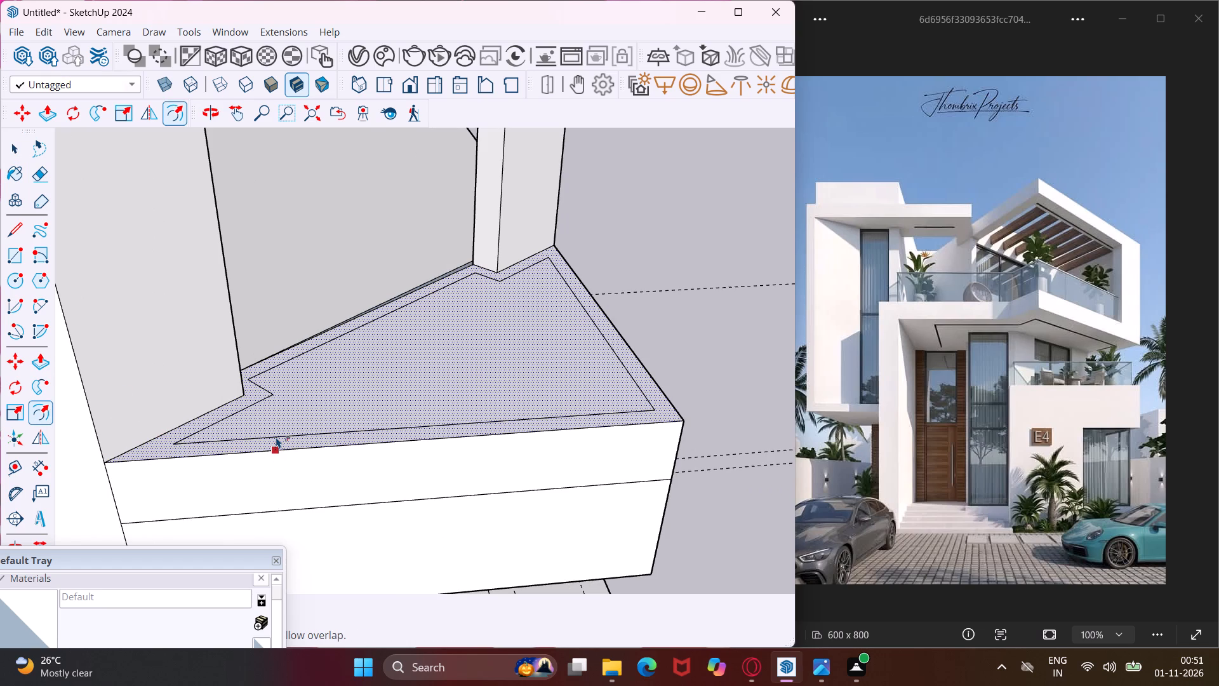
scroll(283, 440, "up", 8)
left_click(290, 445)
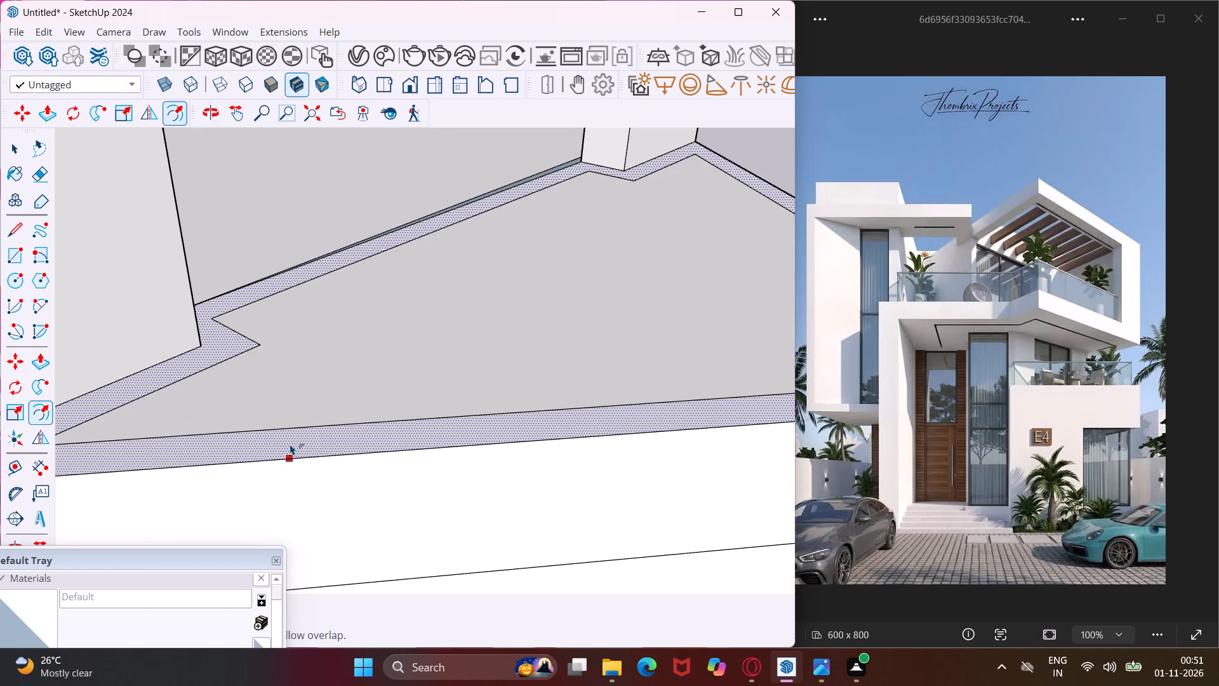
left_click(290, 442)
key("Escape")
key("space")
scroll(354, 420, "down", 2)
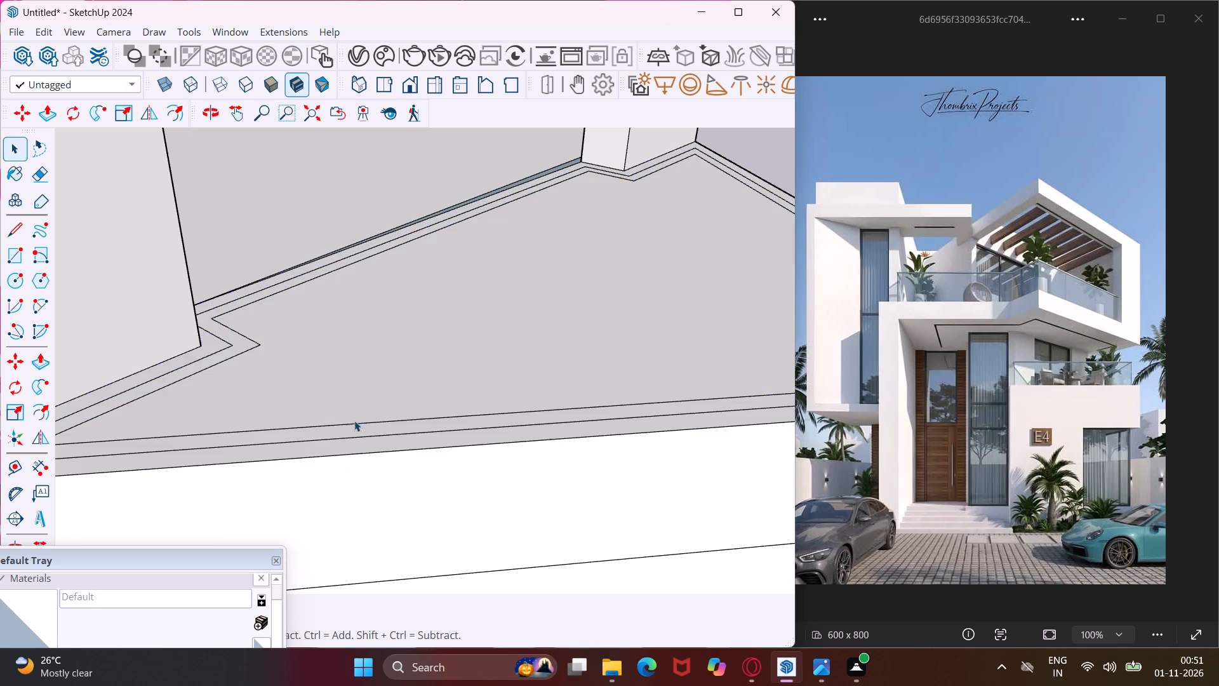
scroll(354, 420, "down", 7)
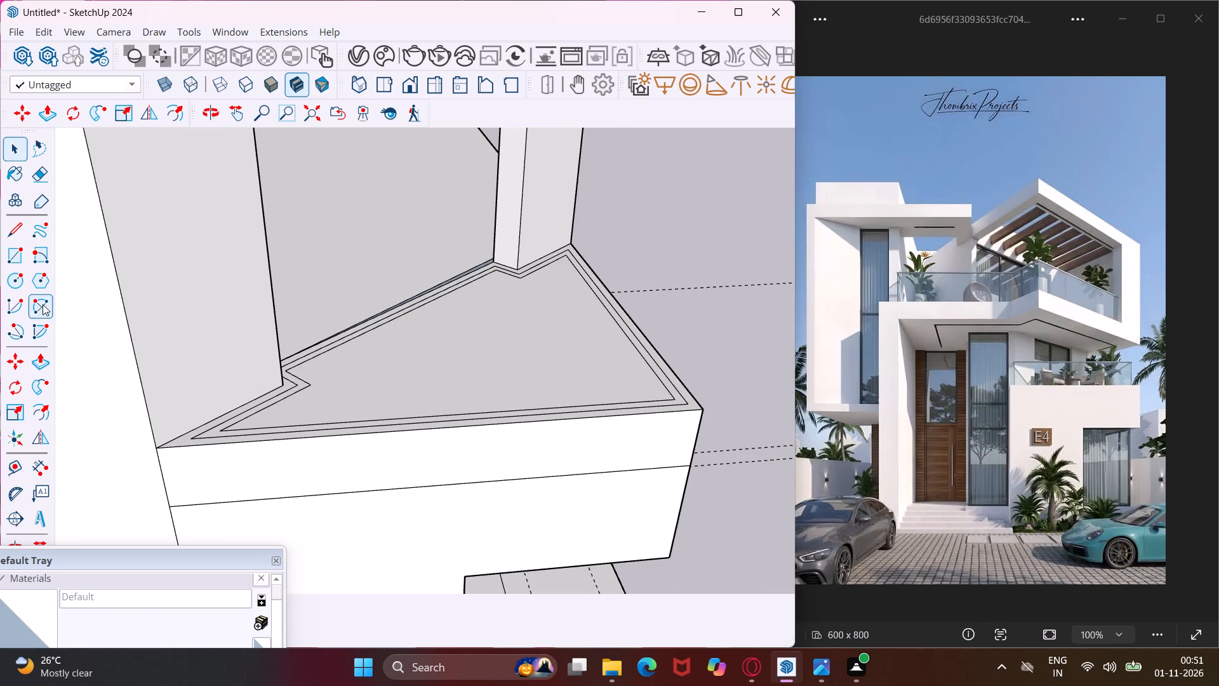
Draw two short lines extending the offset corners at the narrow front end of the lower balcony floor to the side wall.
left_click(13, 238)
scroll(143, 433, "up", 4)
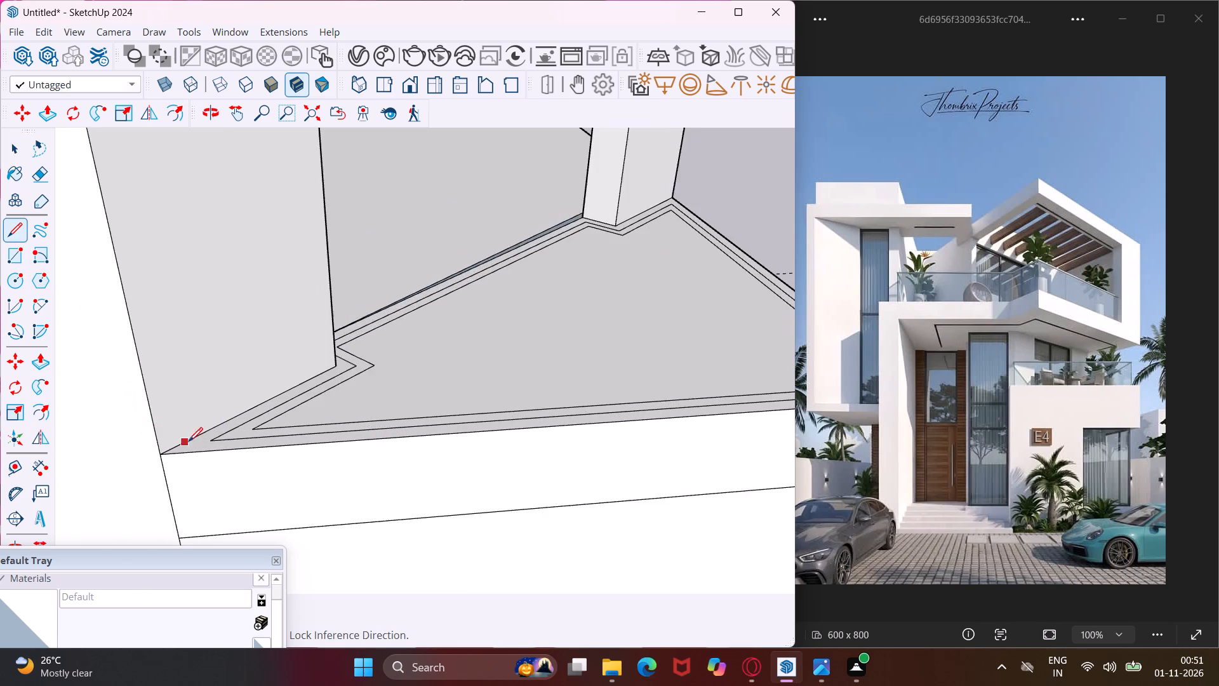
scroll(189, 441, "up", 8)
left_click(232, 436)
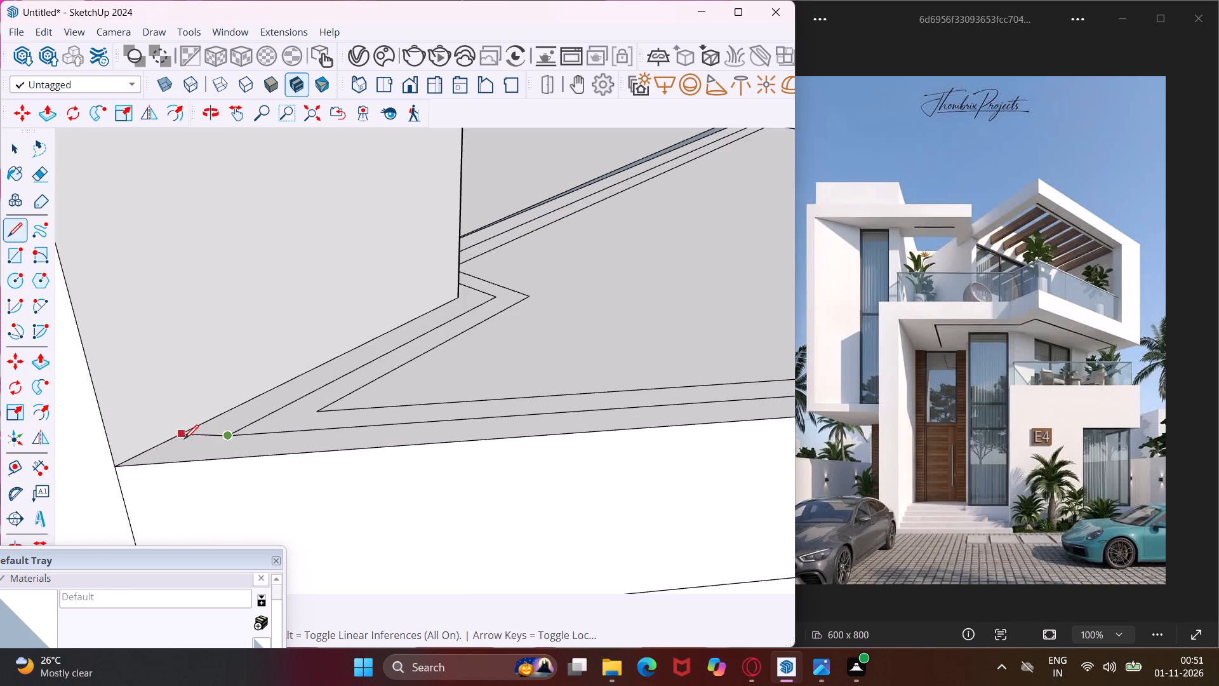
left_click(168, 439)
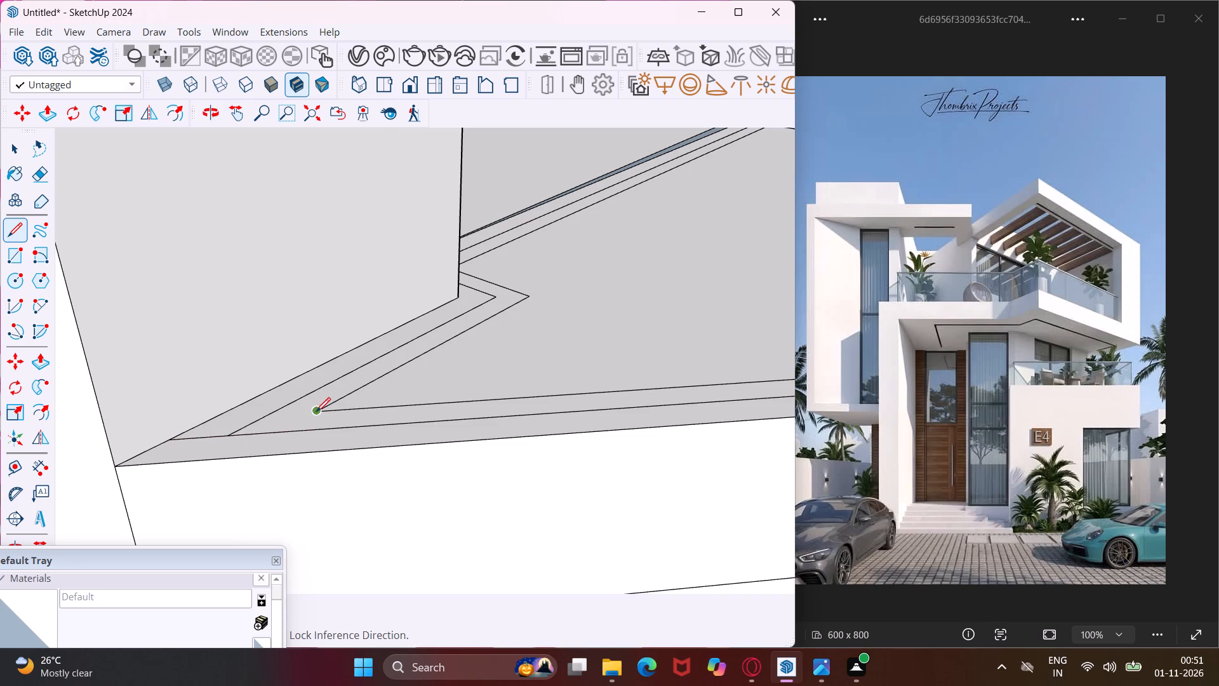
left_click(316, 412)
left_click(211, 423)
Draw two short lines extending the outer-side offset corners to the column face at the far end of the lower balcony floor.
scroll(139, 472, "down", 5)
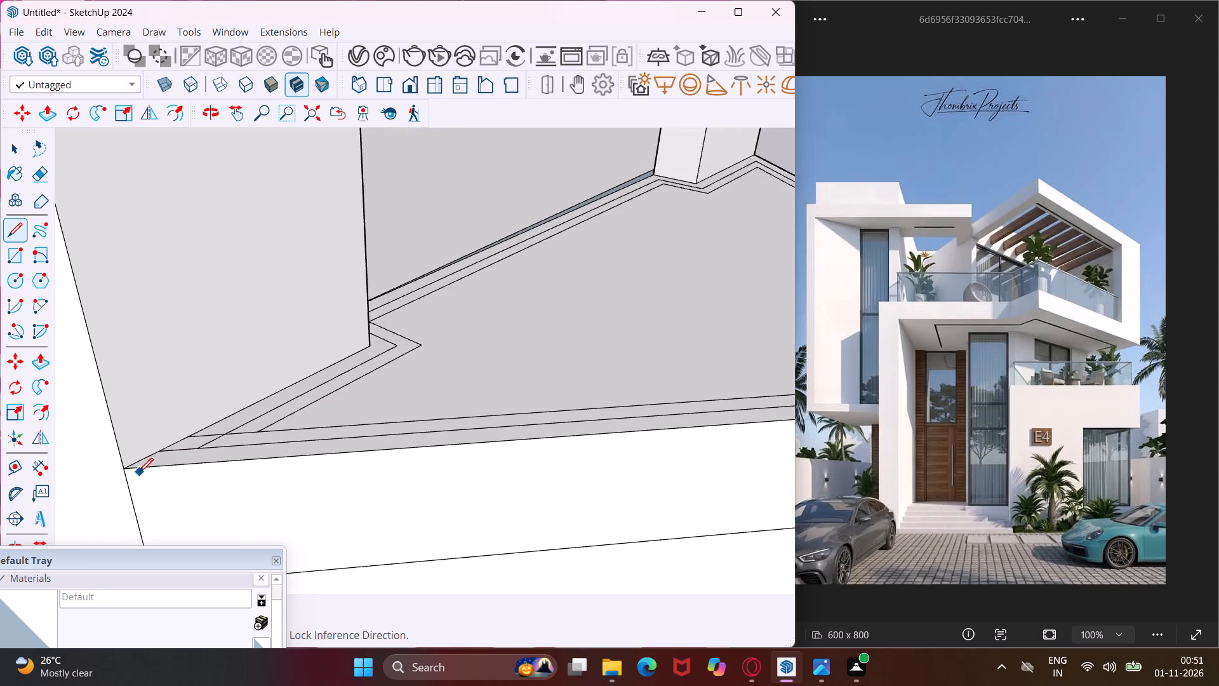
scroll(137, 472, "down", 5)
scroll(636, 219, "up", 10)
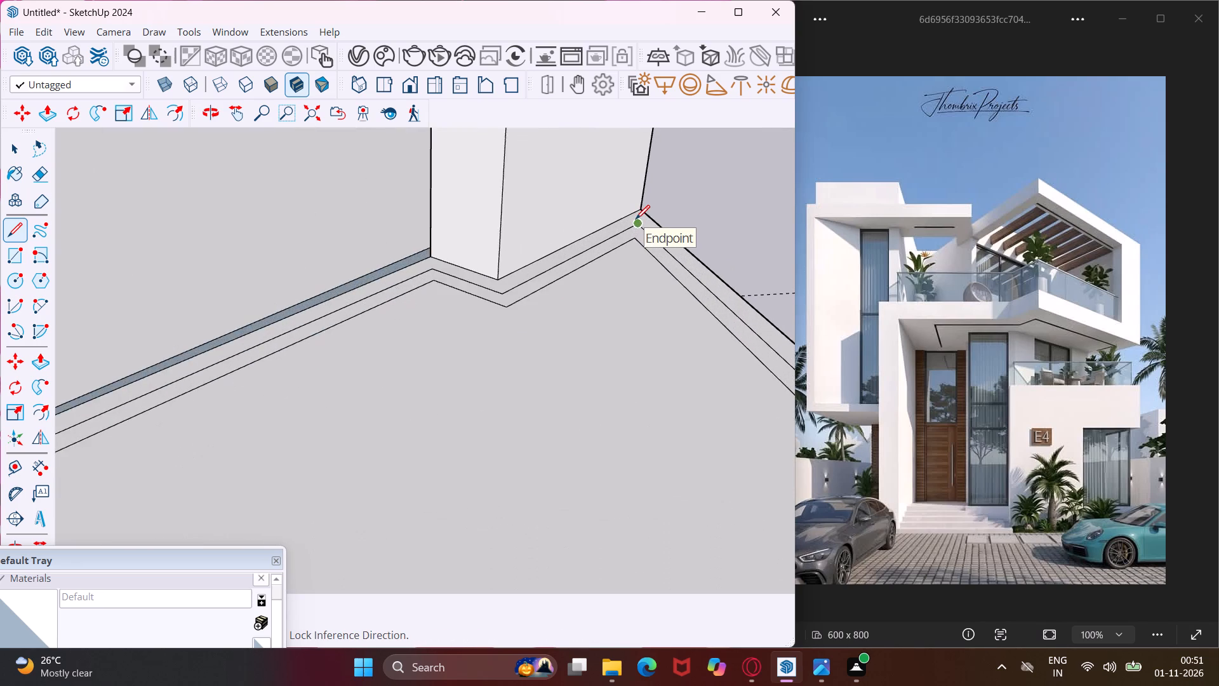
scroll(636, 219, "up", 2)
left_click(636, 226)
left_click(627, 214)
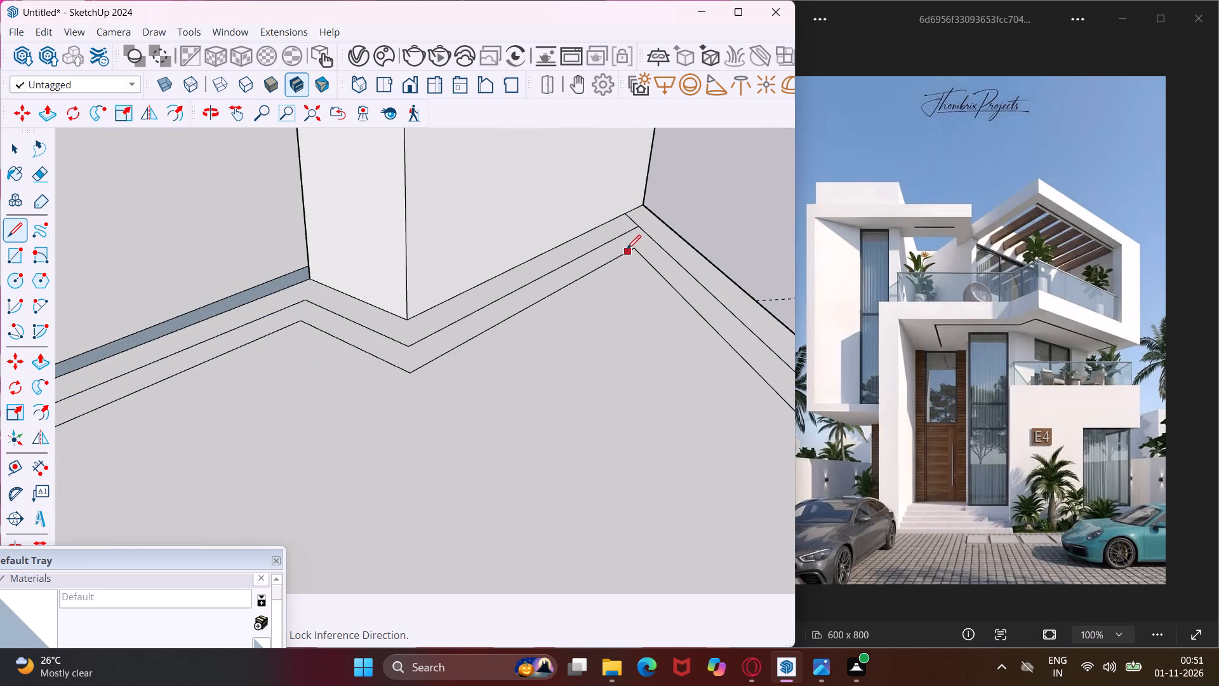
left_click(630, 250)
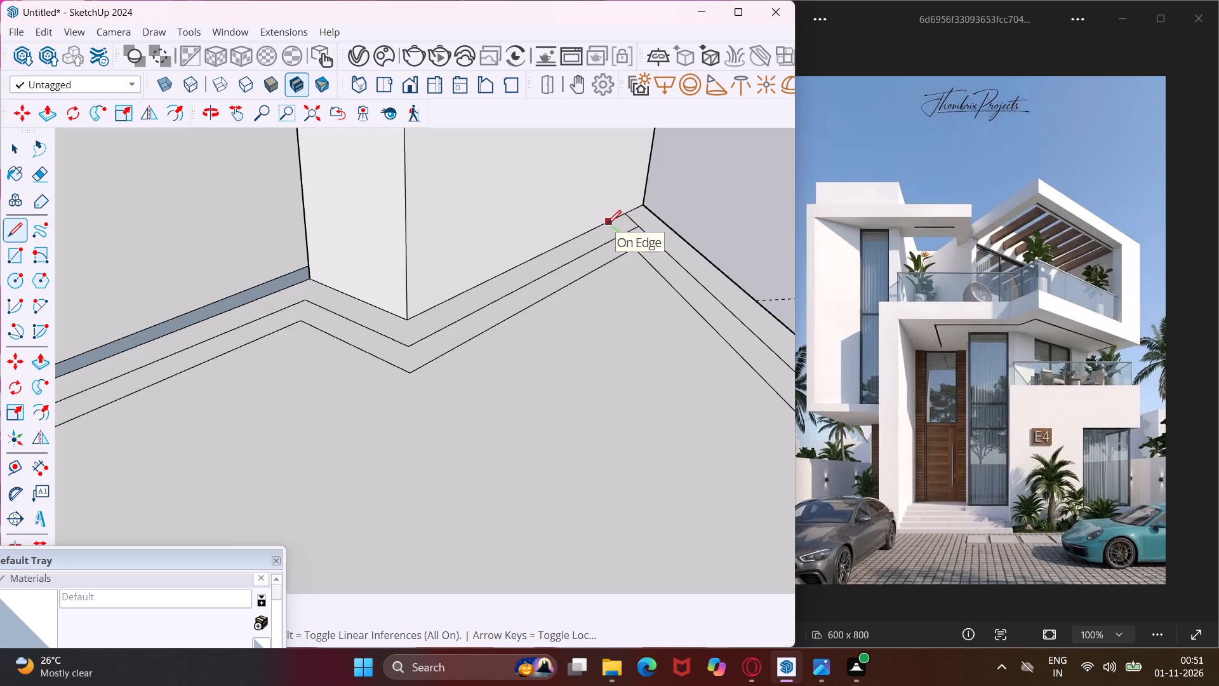
left_click(607, 224)
key("Escape")
key("space")
Erase the offset lines running around the column and along the back wall of the lower balcony floor, including the short corner piece.
key("e")
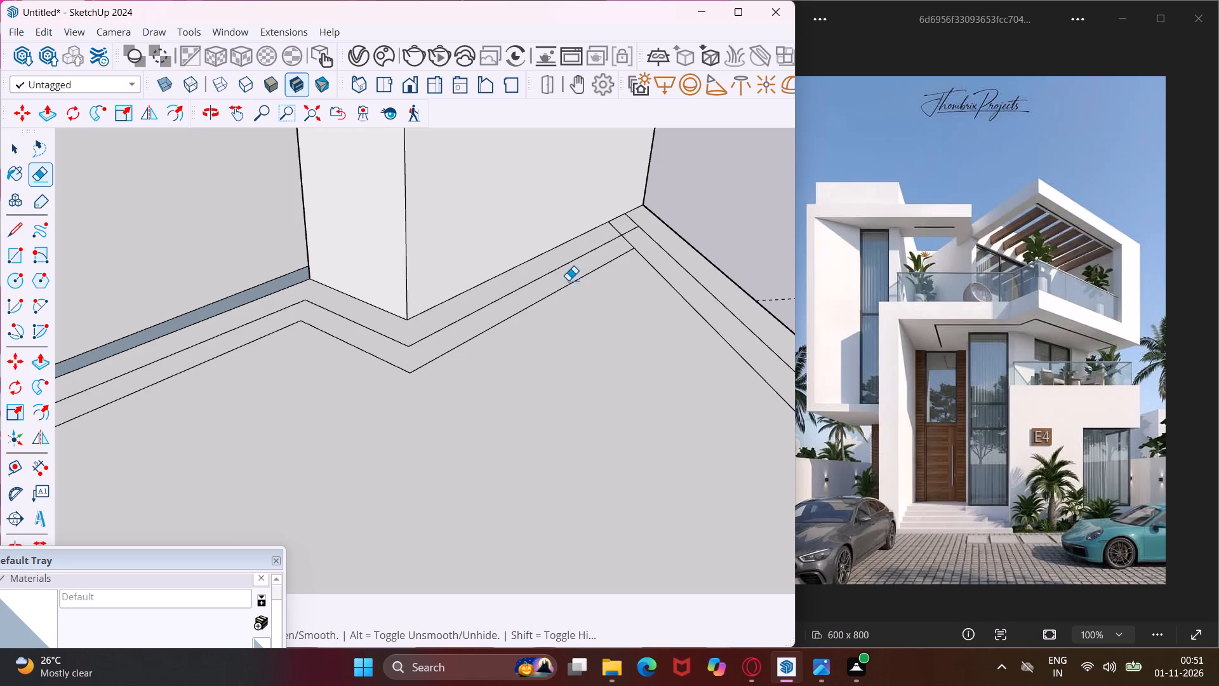
left_click_drag(562, 262, 571, 283)
scroll(625, 235, "up", 2)
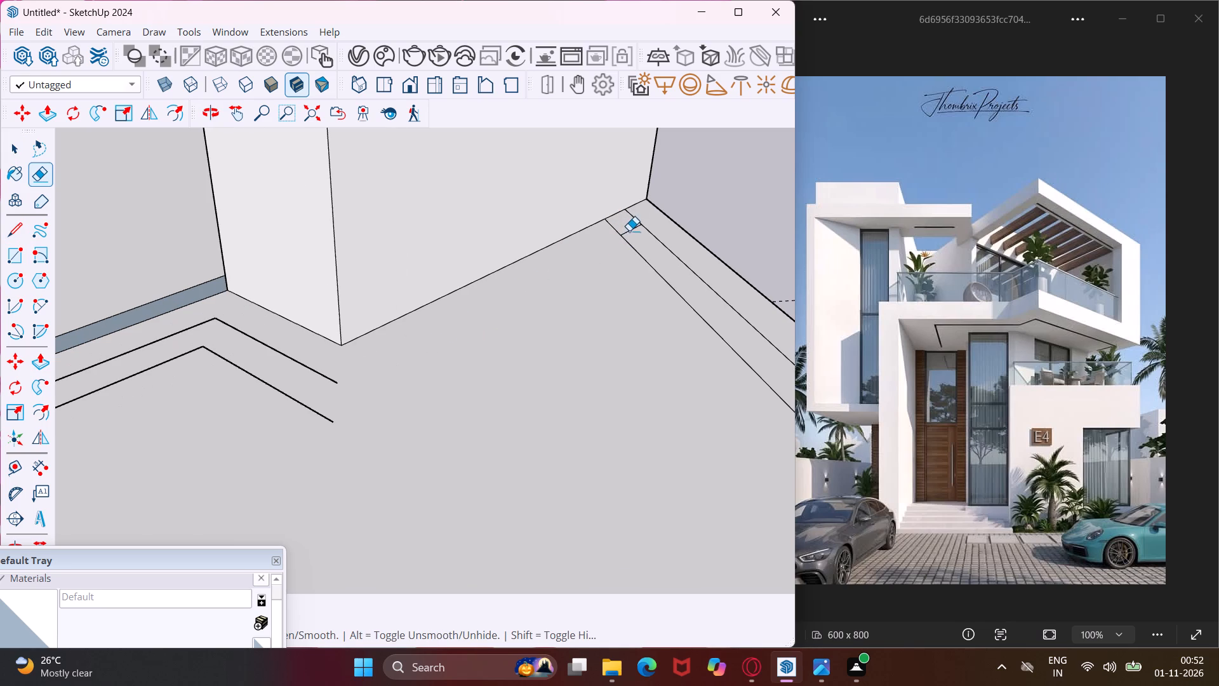
left_click(629, 231)
left_click_drag(317, 367, 306, 412)
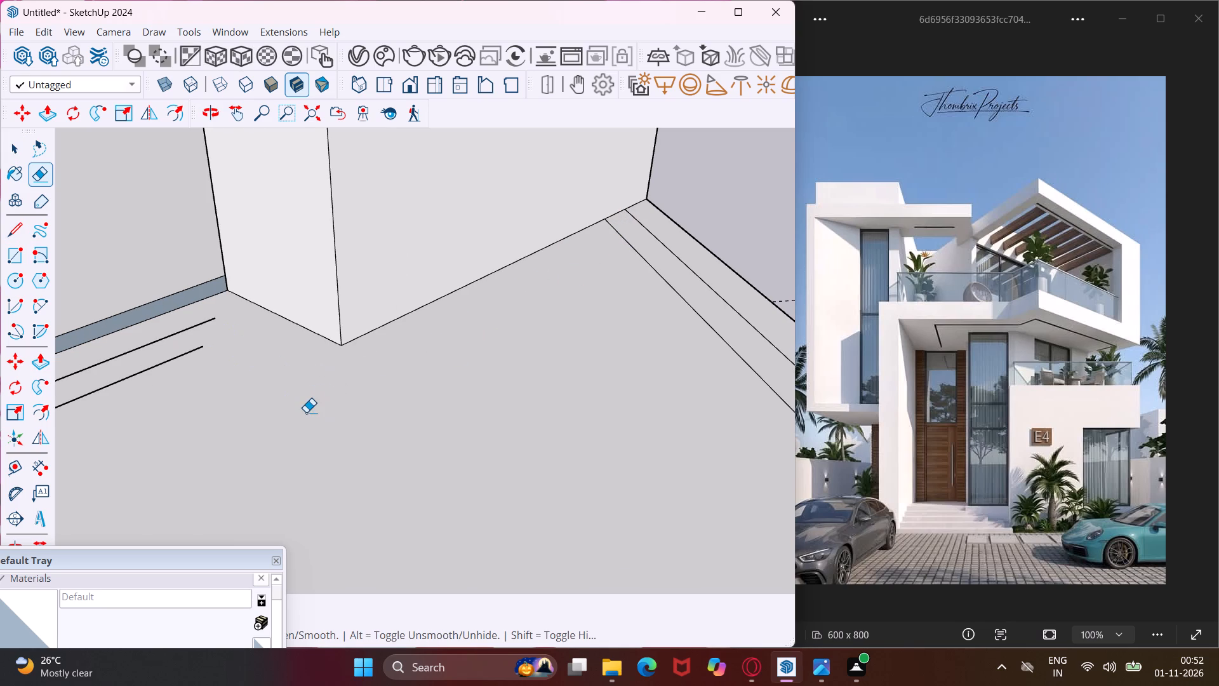
scroll(306, 412, "down", 4)
left_click_drag(215, 353, 220, 387)
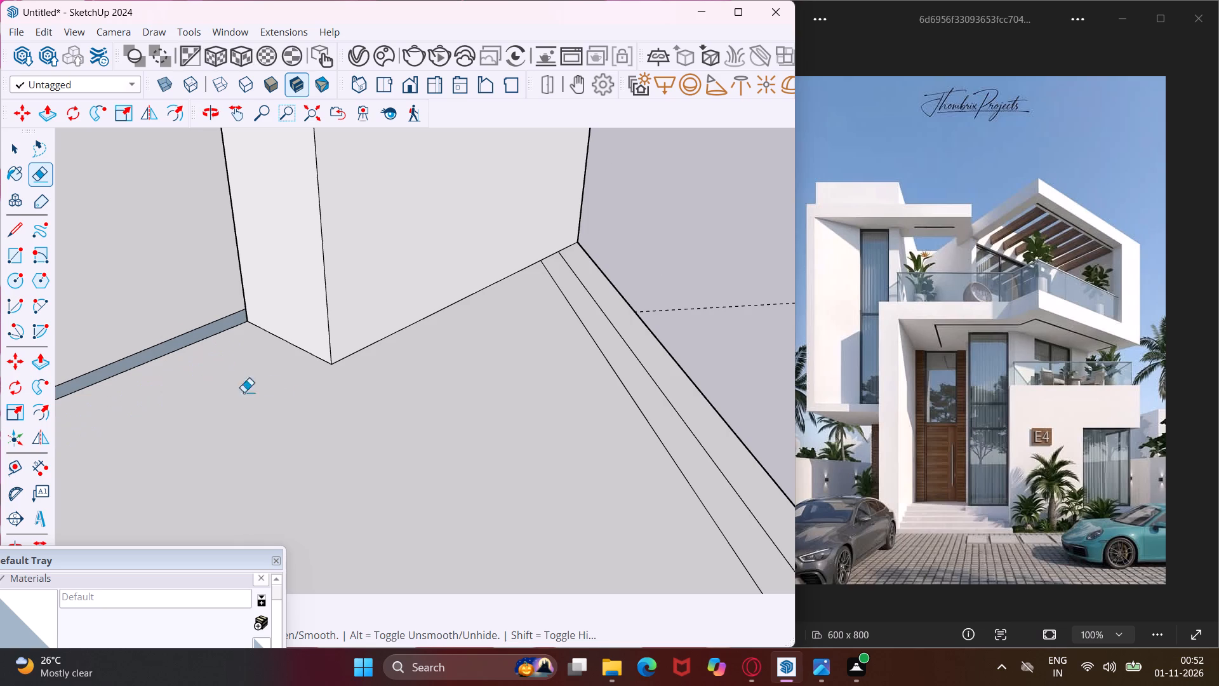
Erase the leftover offset lines around the side wall's corner and the short segment crossing the front border strip.
scroll(342, 409, "down", 18)
scroll(379, 385, "down", 5)
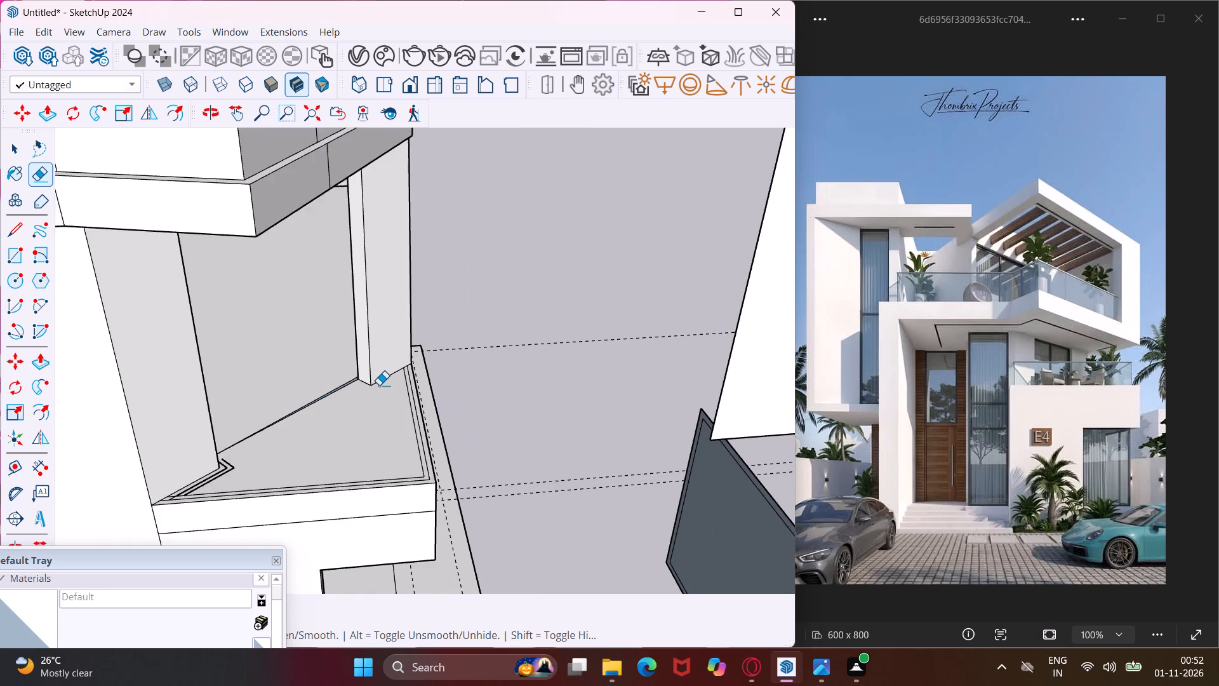
scroll(220, 473, "up", 15)
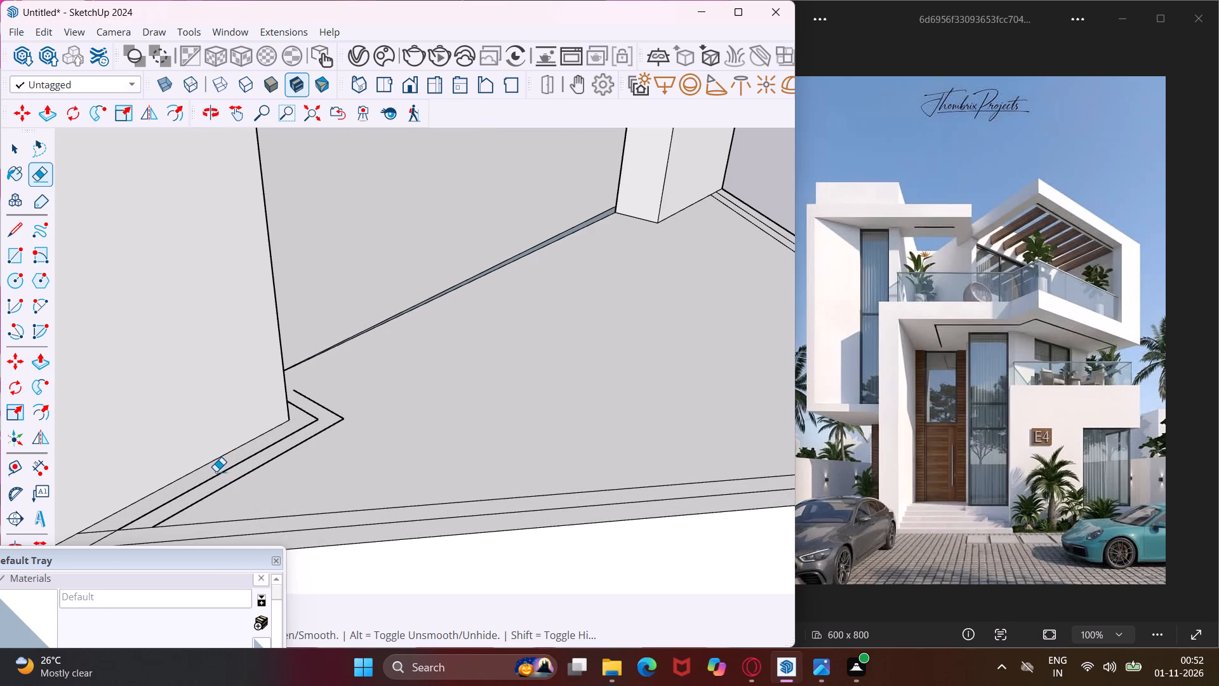
left_click_drag(215, 471, 232, 480)
left_click_drag(311, 419, 348, 399)
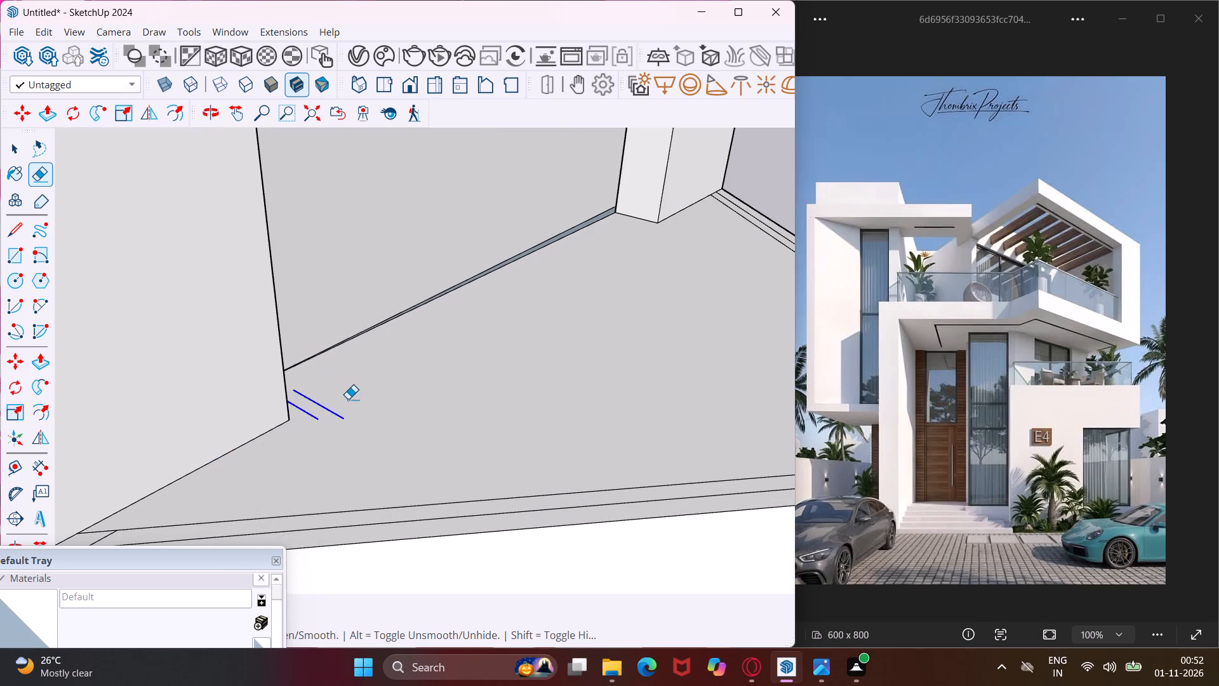
scroll(343, 403, "down", 3)
scroll(164, 508, "up", 8)
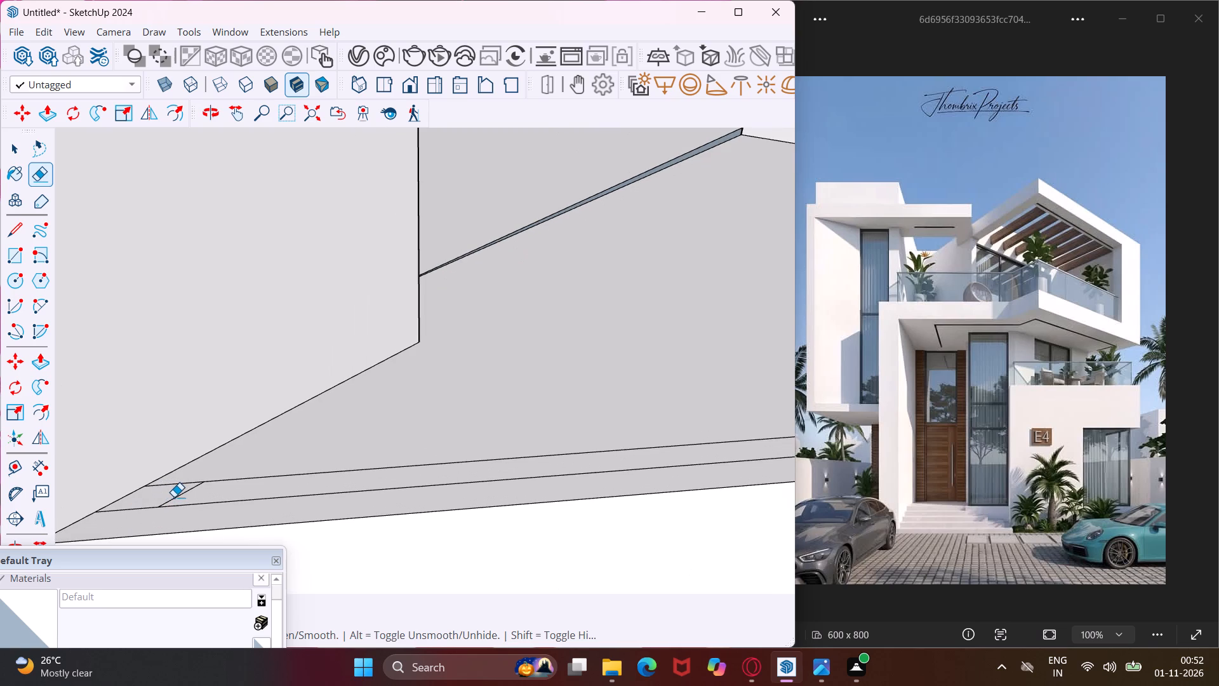
left_click(174, 497)
key("Escape")
key("space")
Pull the lower balcony's inner border strip up 3' with Push/Pull to form the railing.
left_click(174, 497)
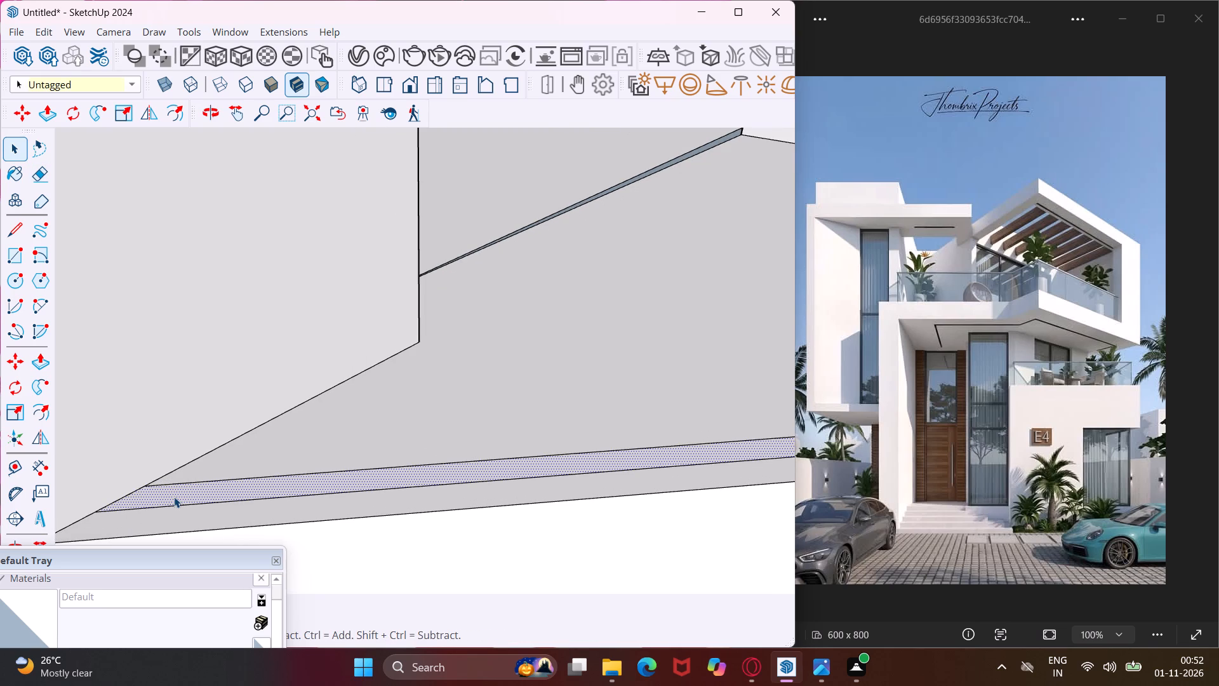
key("p")
left_click(174, 497)
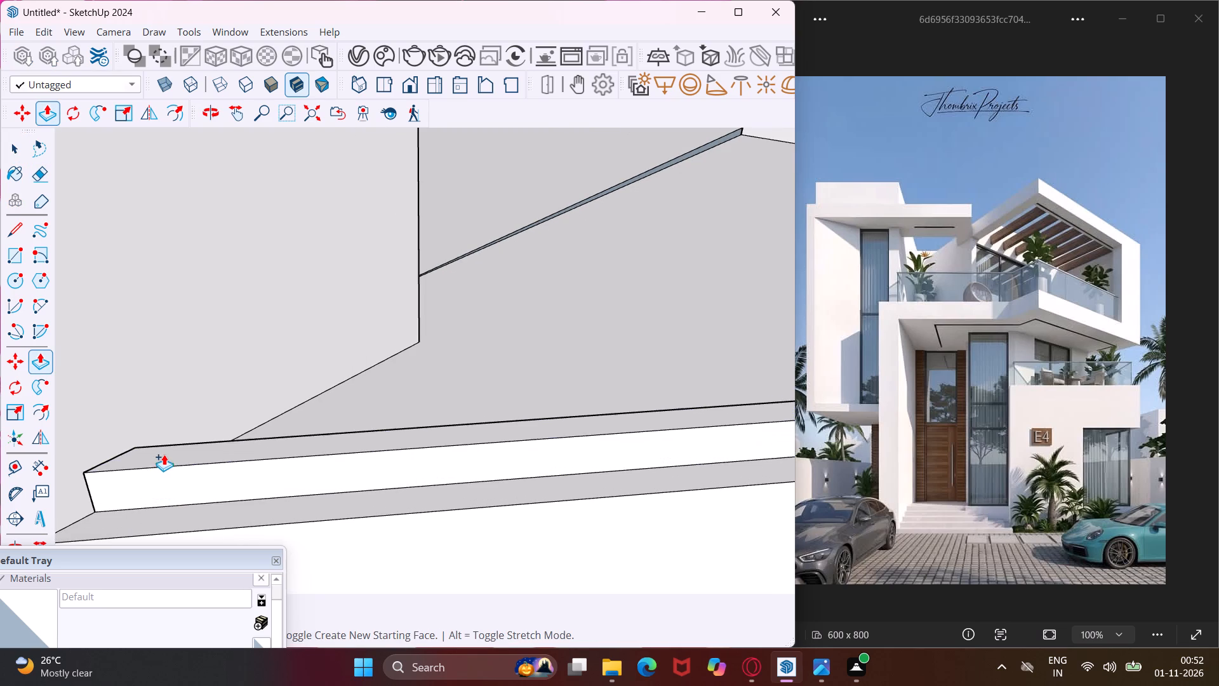
type("3'")
key("Return")
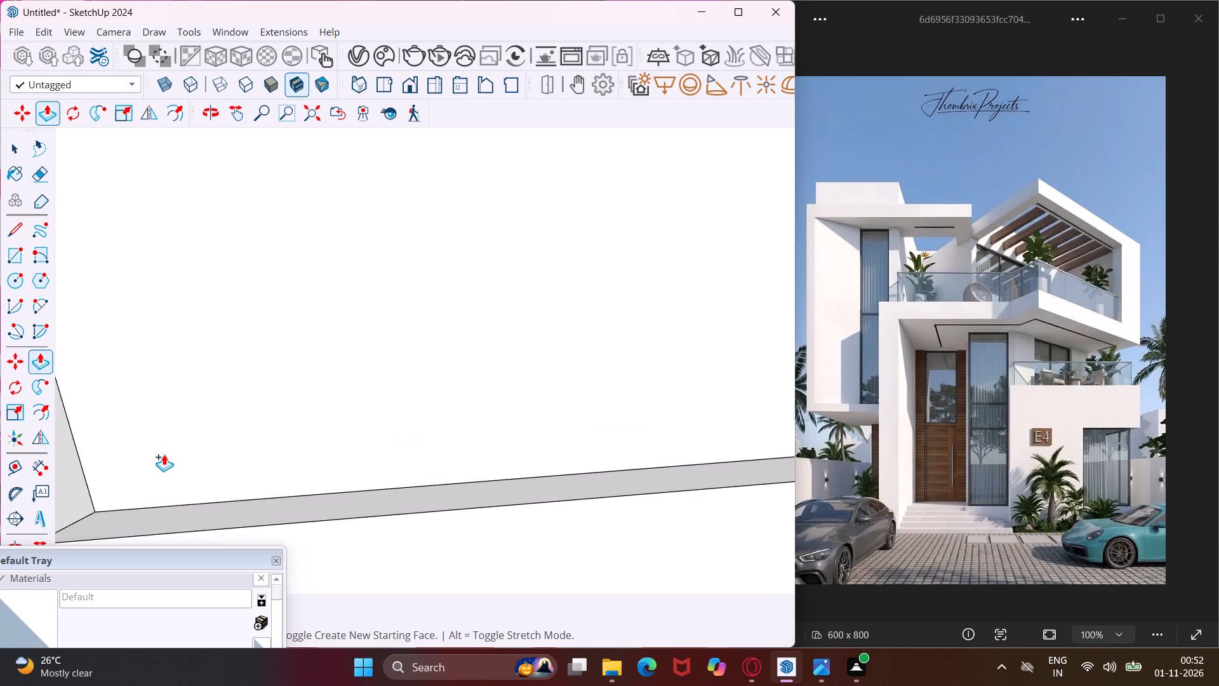
scroll(164, 454, "down", 15)
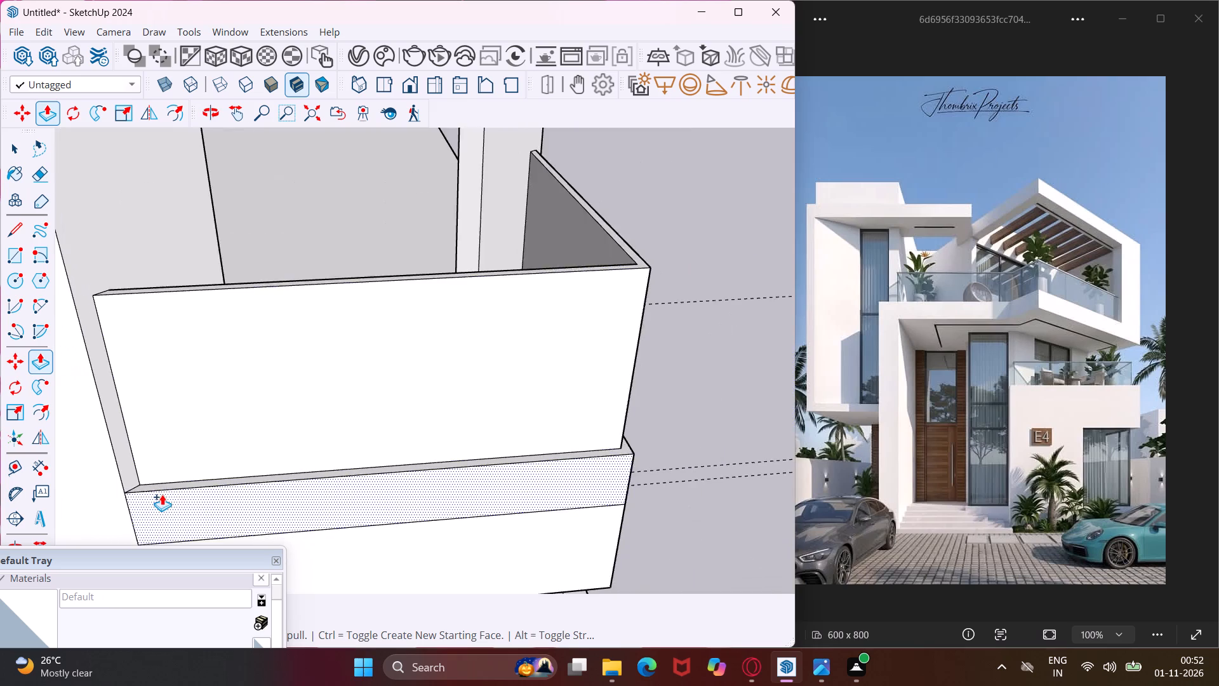
scroll(160, 496, "down", 10)
scroll(261, 415, "down", 5)
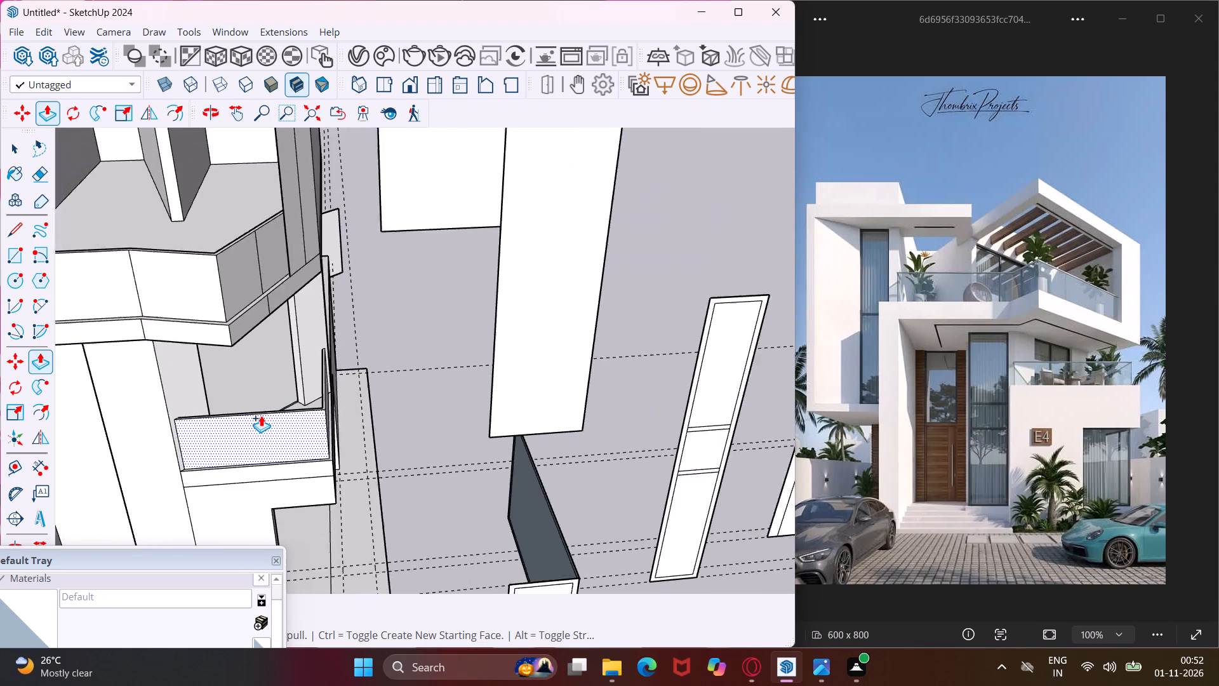
scroll(261, 415, "down", 9)
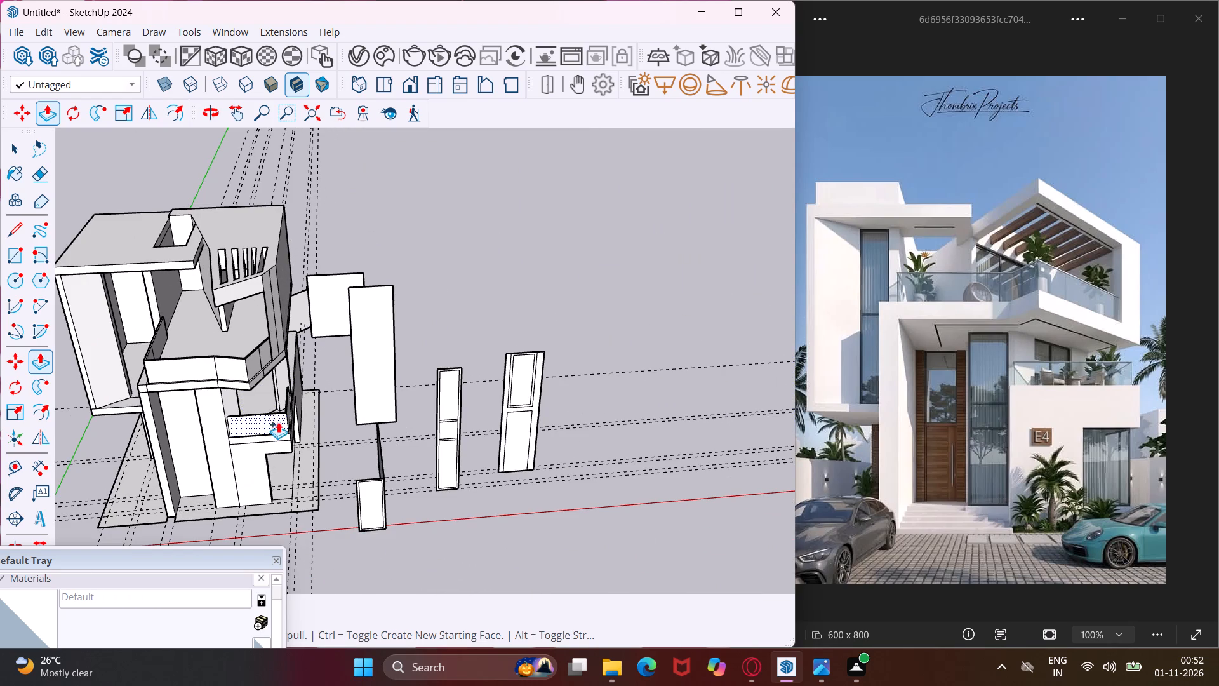
key("Escape")
key("space")
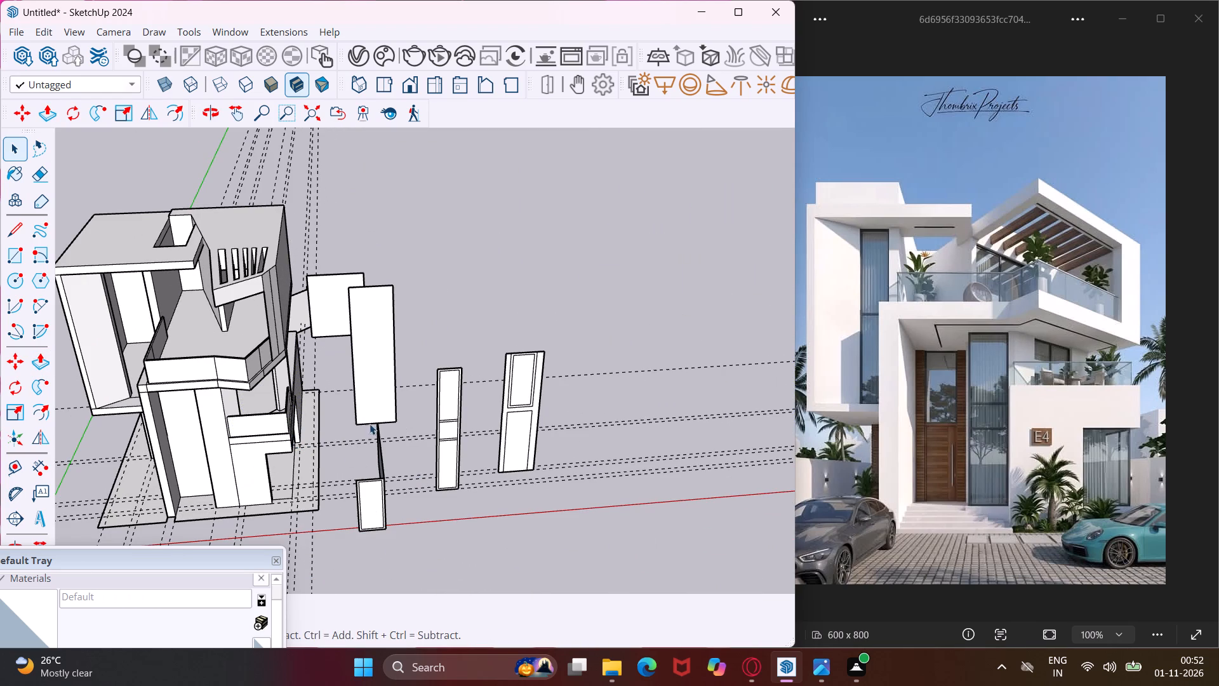
Offset the outline of the tall blank panel beside the house slightly inward to form a narrow frame.
scroll(364, 293, "up", 6)
scroll(365, 293, "down", 4)
middle_click_drag(365, 293, 462, 176)
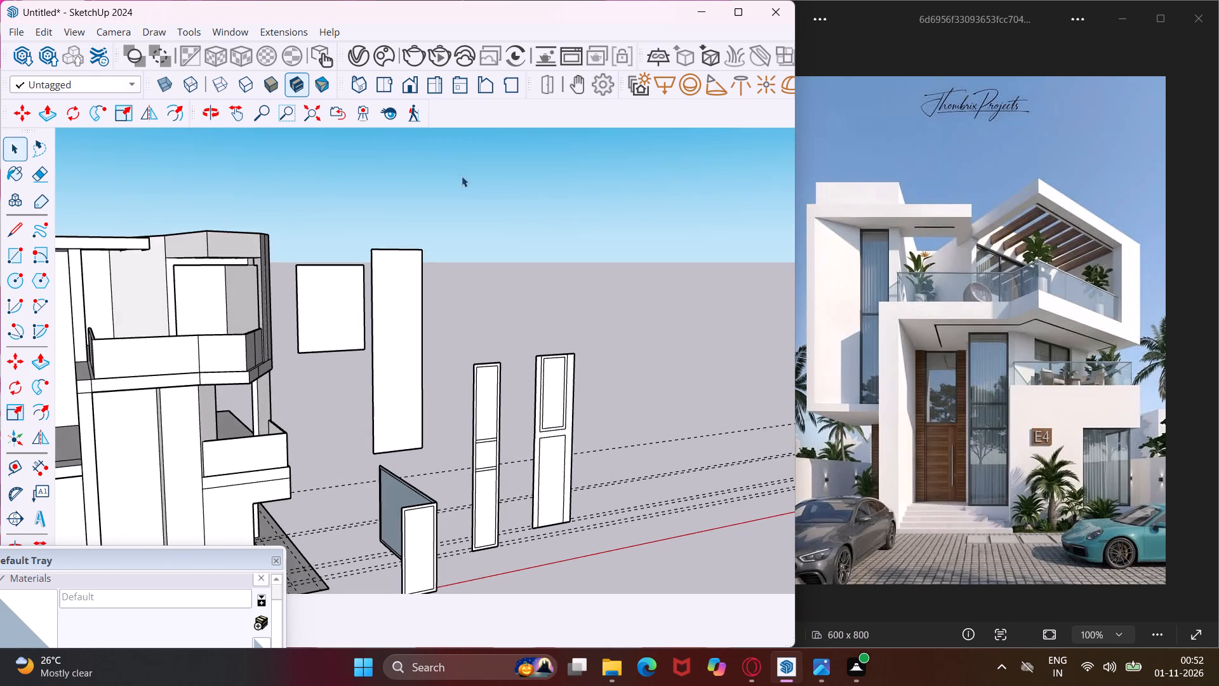
scroll(462, 176, "down", 5)
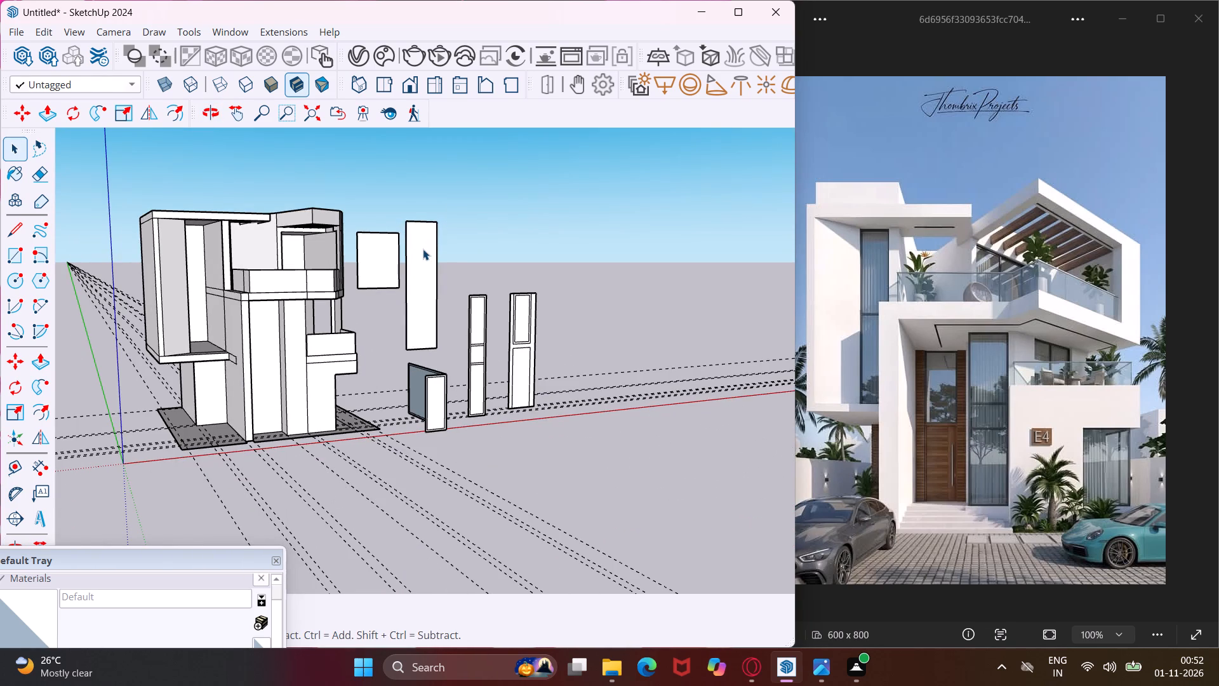
scroll(423, 249, "up", 11)
left_click(423, 249)
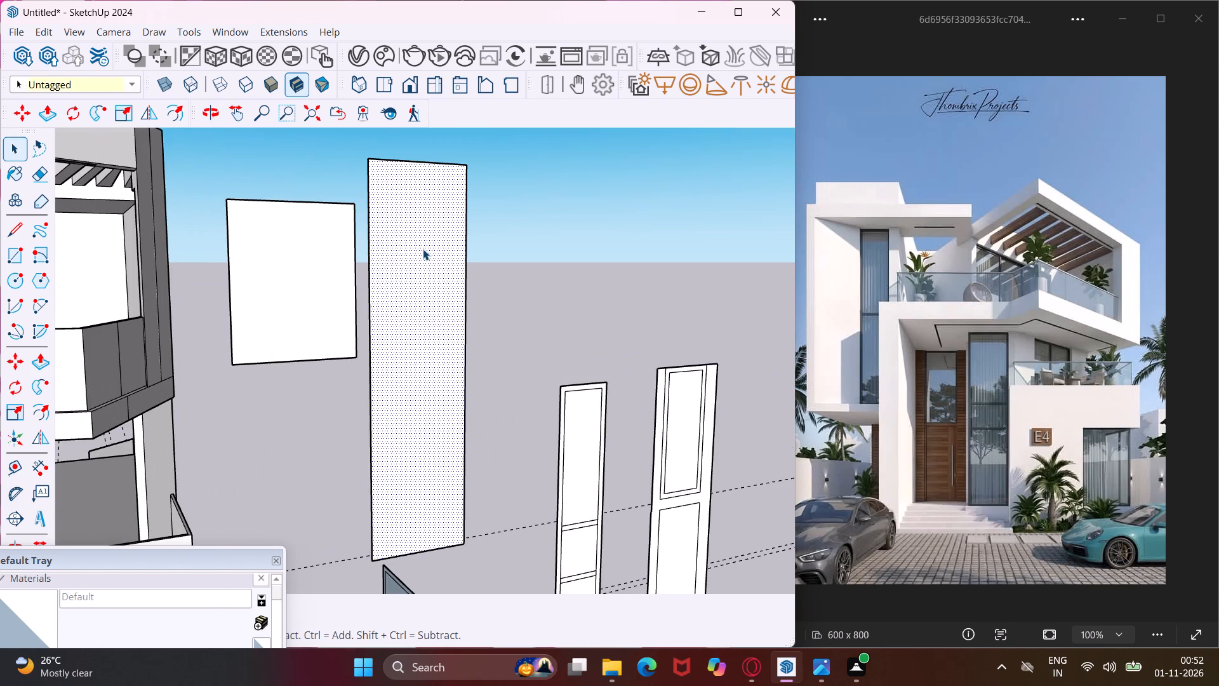
left_click_drag(34, 408, 85, 420)
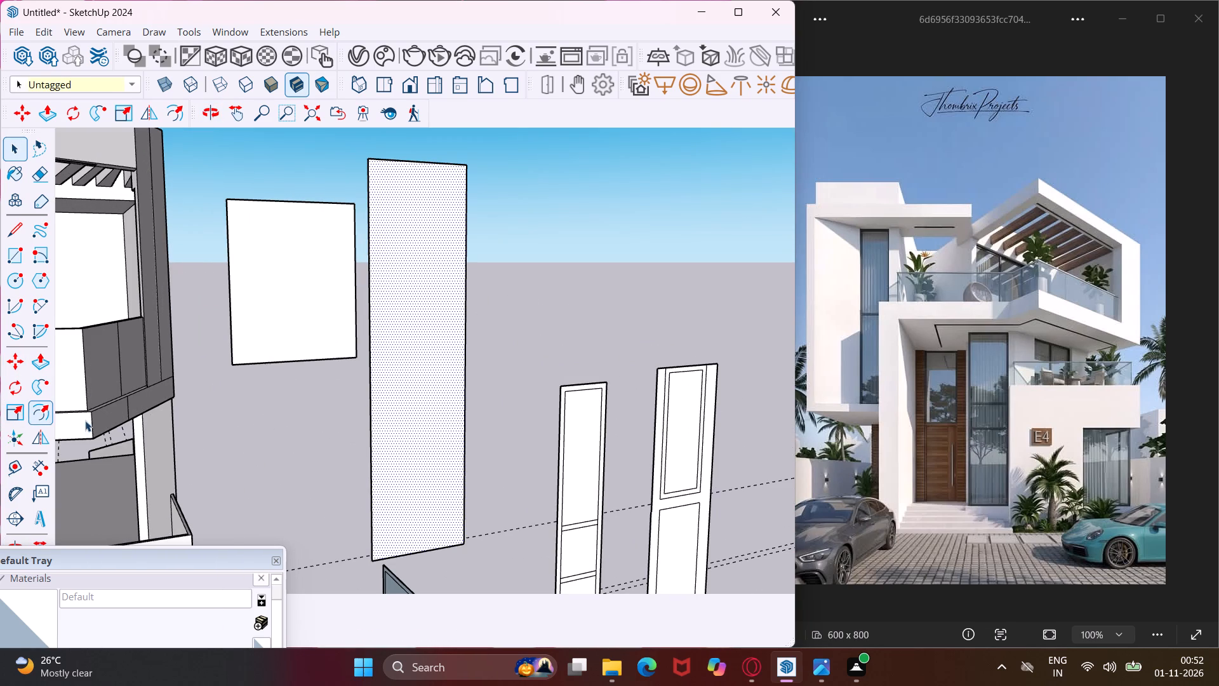
left_click_drag(85, 420, 53, 417)
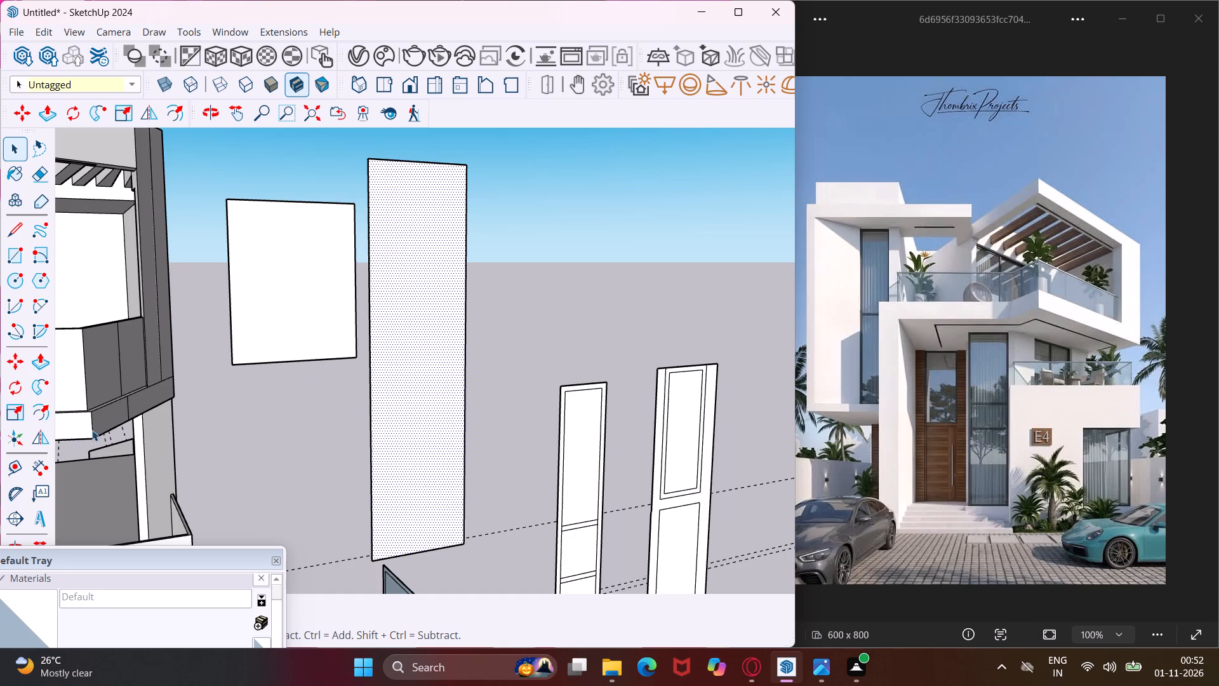
left_click(48, 414)
scroll(342, 387, "up", 3)
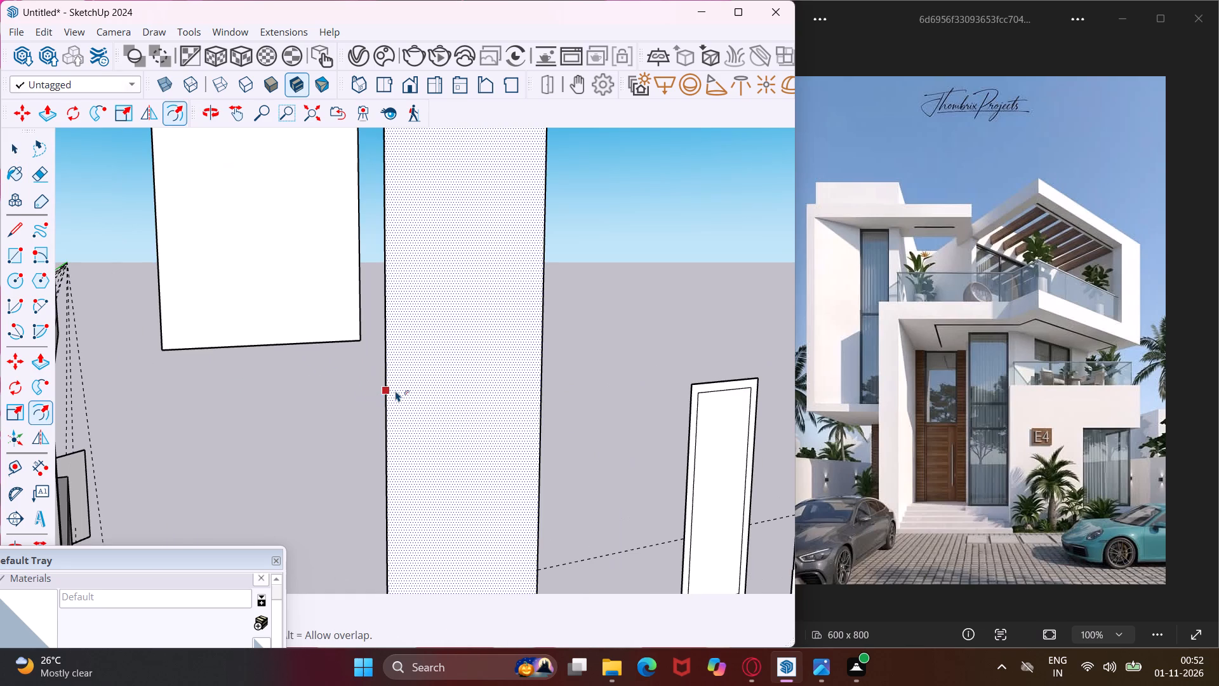
left_click(396, 391)
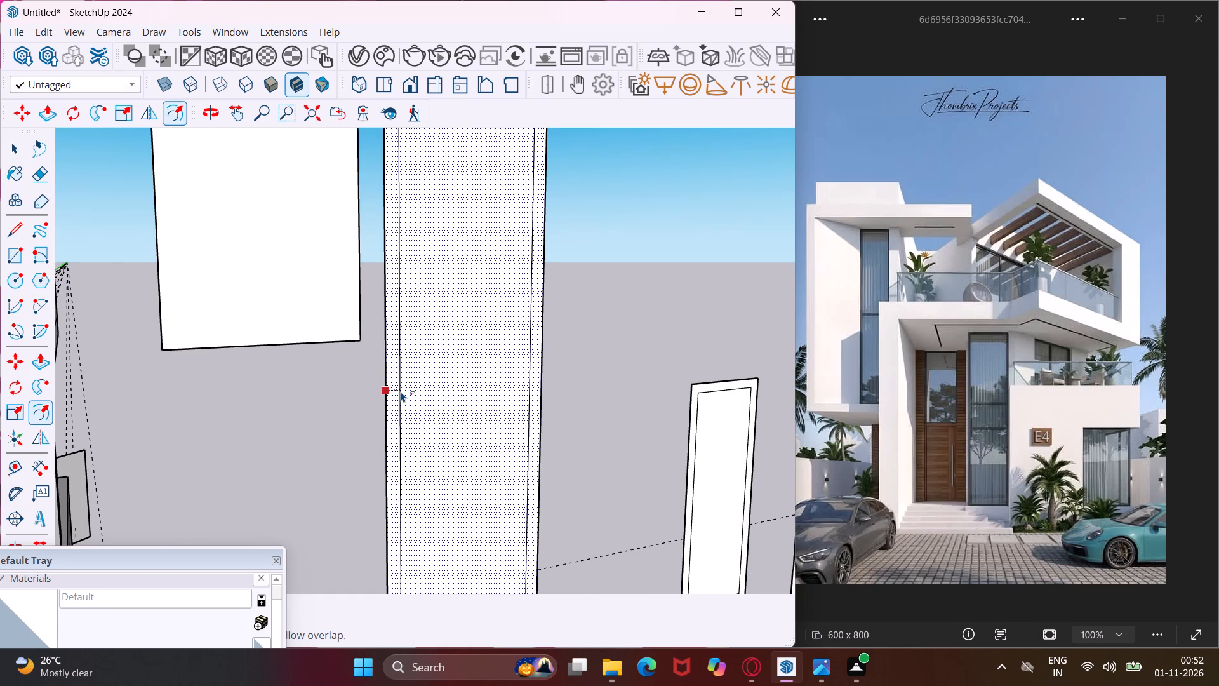
left_click(401, 391)
key("Escape")
key("space")
scroll(348, 401, "down", 5)
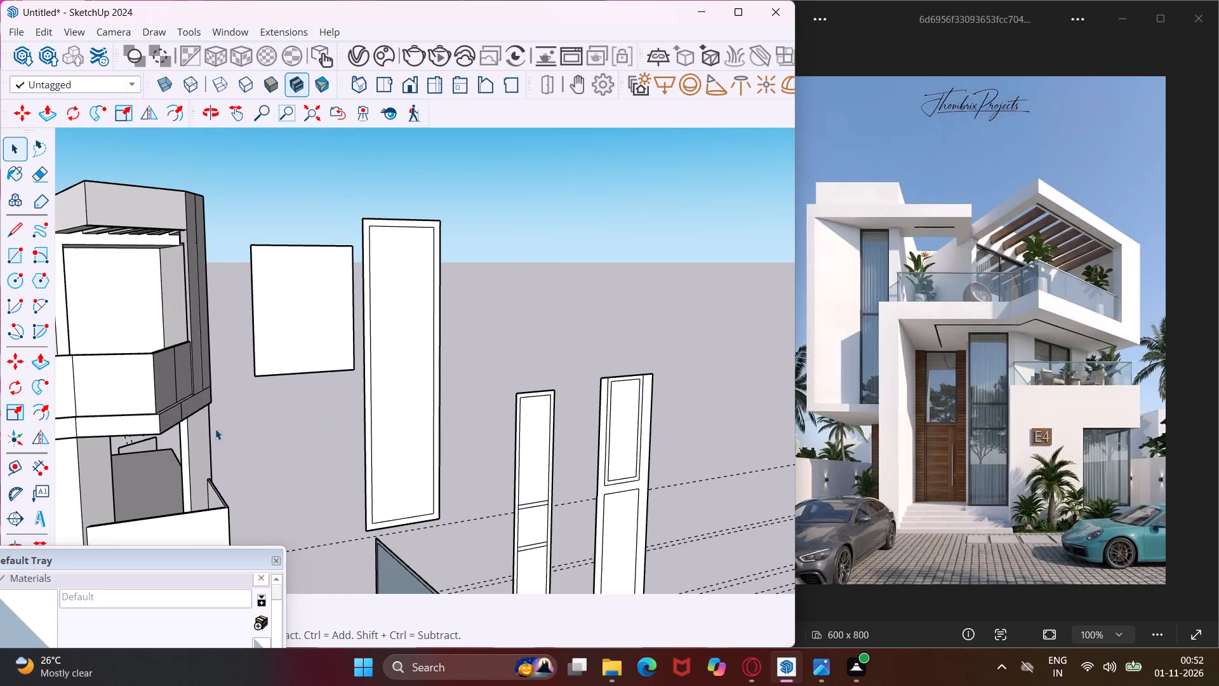
Draw a thin horizontal rectangle across the tall panel's inner face, around mid-height, as a crossbar between the frame sides.
left_click(9, 265)
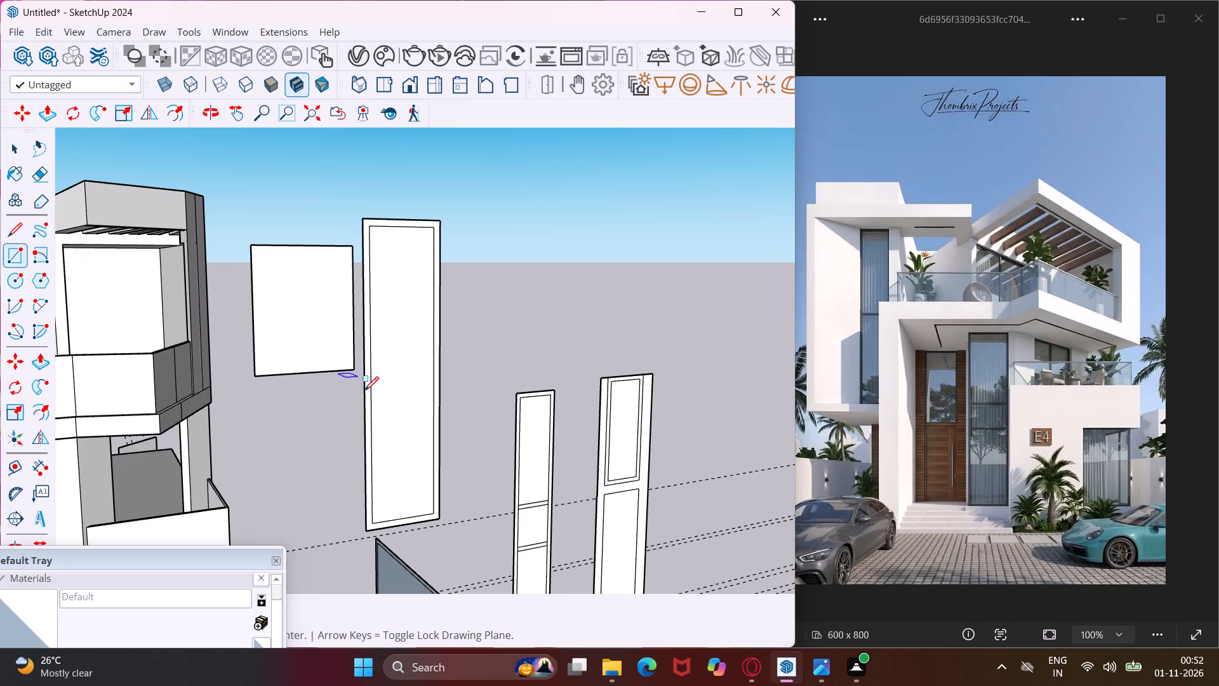
scroll(375, 393, "up", 3)
left_click(370, 379)
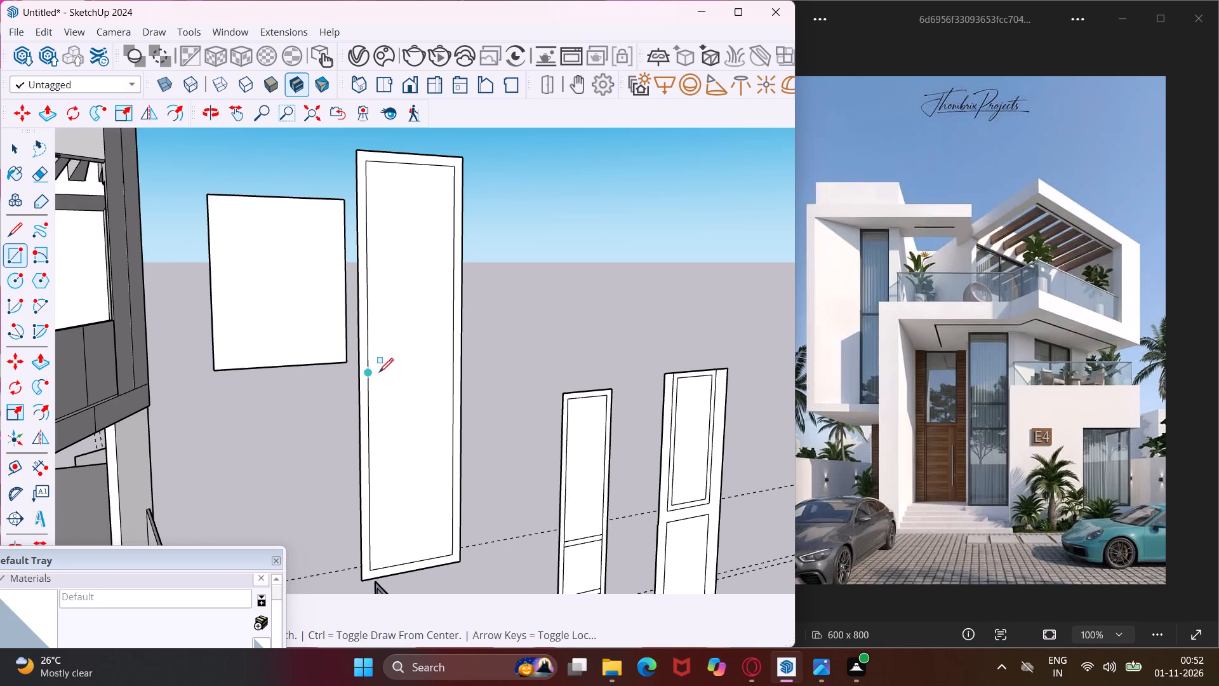
left_click(452, 356)
key("Escape")
key("space")
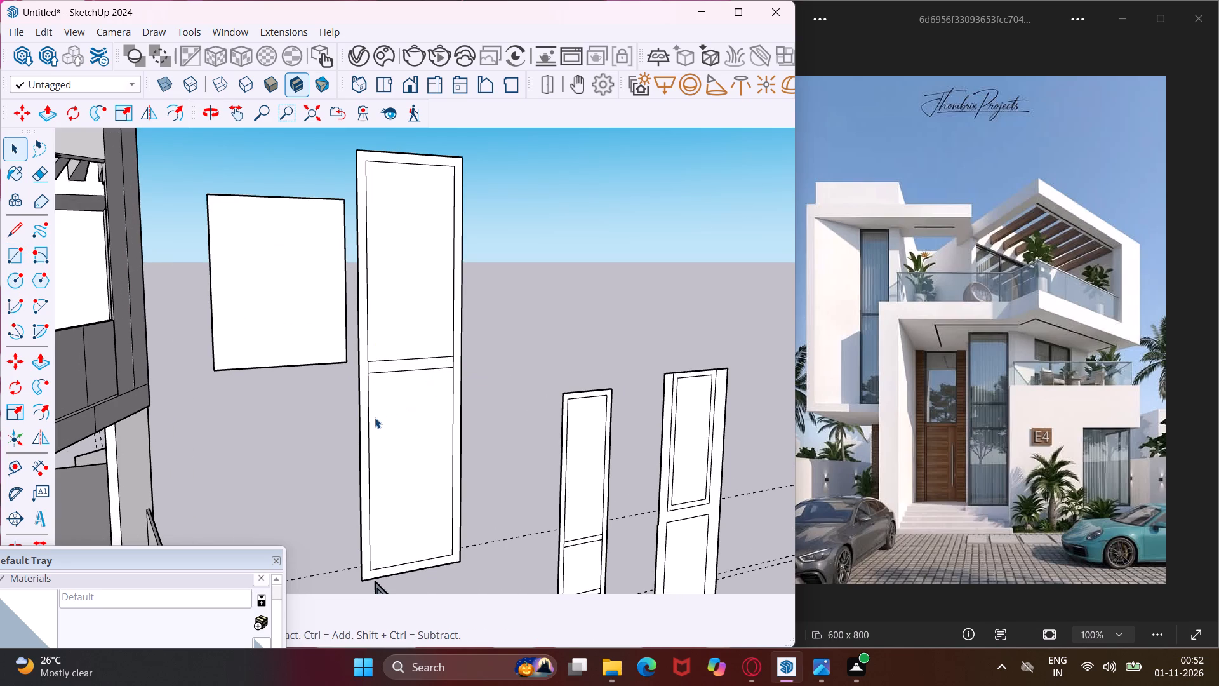
Offset the outline of the wide blank panel behind the tall one slightly inward to form a narrow frame.
scroll(375, 417, "down", 4)
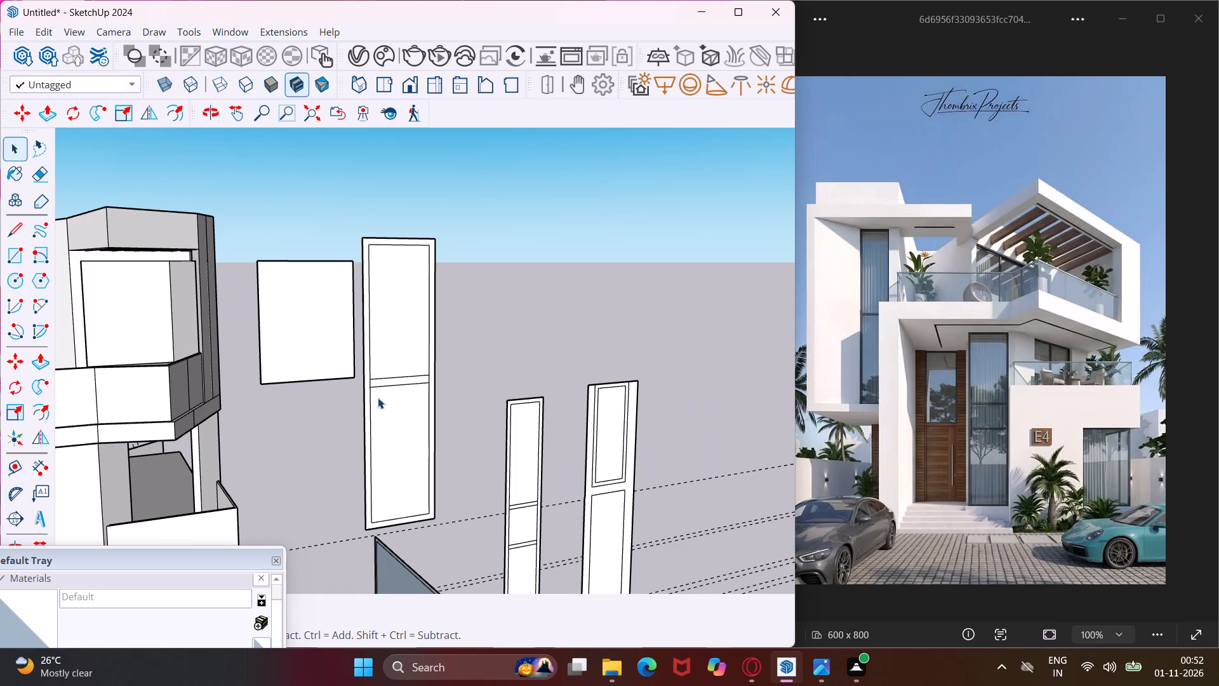
middle_click_drag(378, 398, 378, 483)
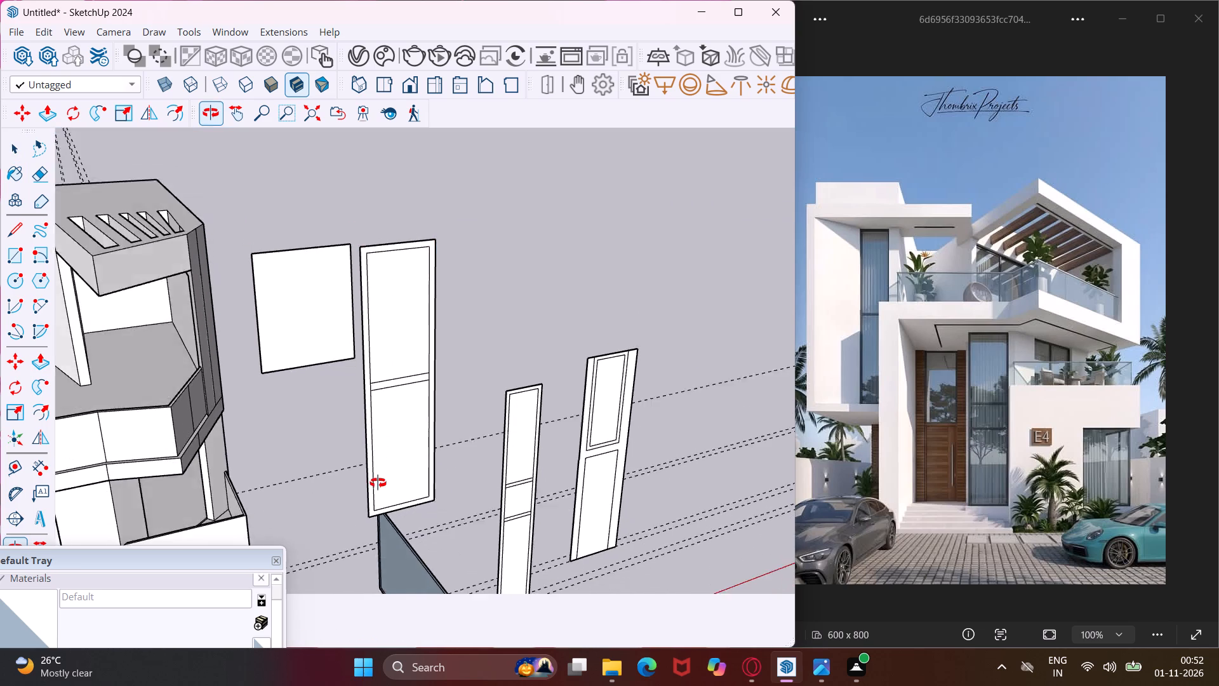
middle_click_drag(378, 483, 143, 407)
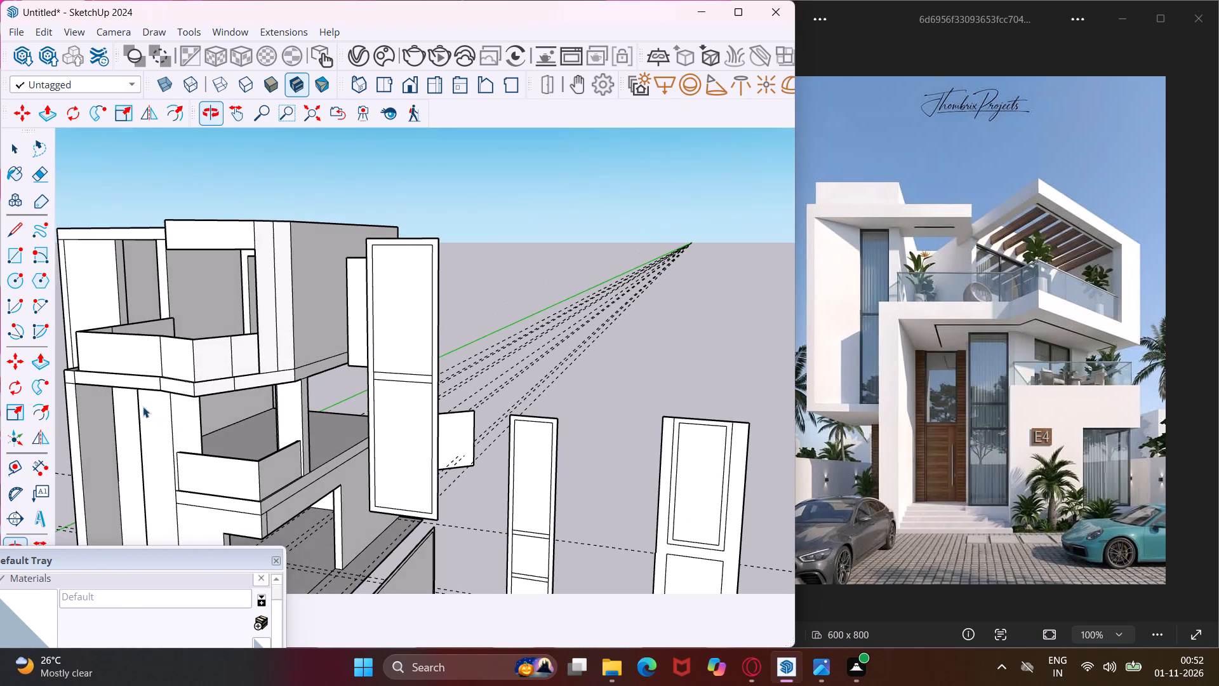
scroll(286, 334, "down", 4)
middle_click_drag(366, 378, 402, 426)
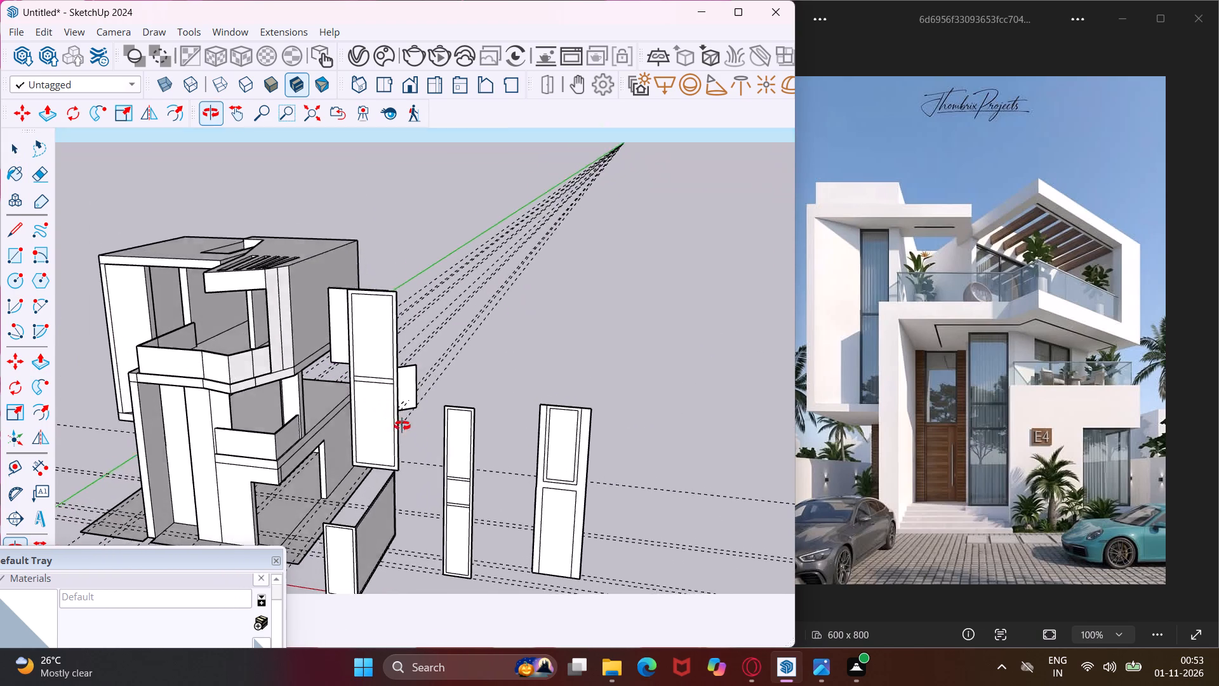
middle_click_drag(402, 426, 433, 463)
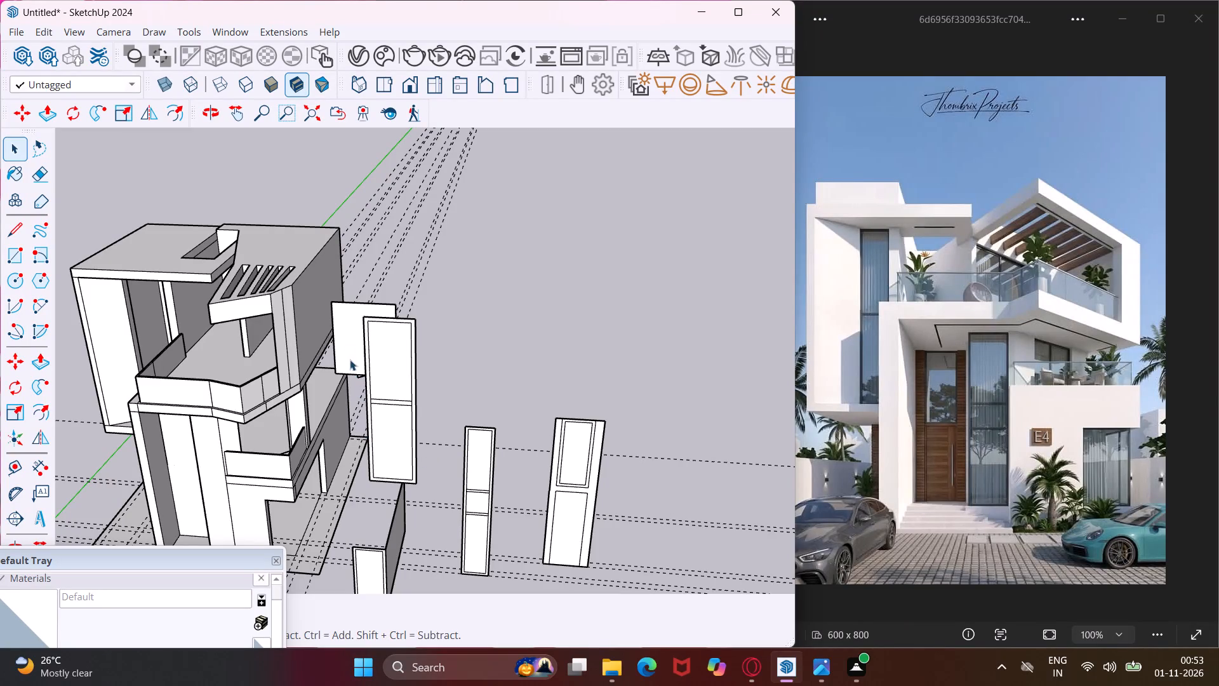
middle_click_drag(351, 335, 263, 394)
scroll(373, 291, "up", 8)
left_click(357, 328)
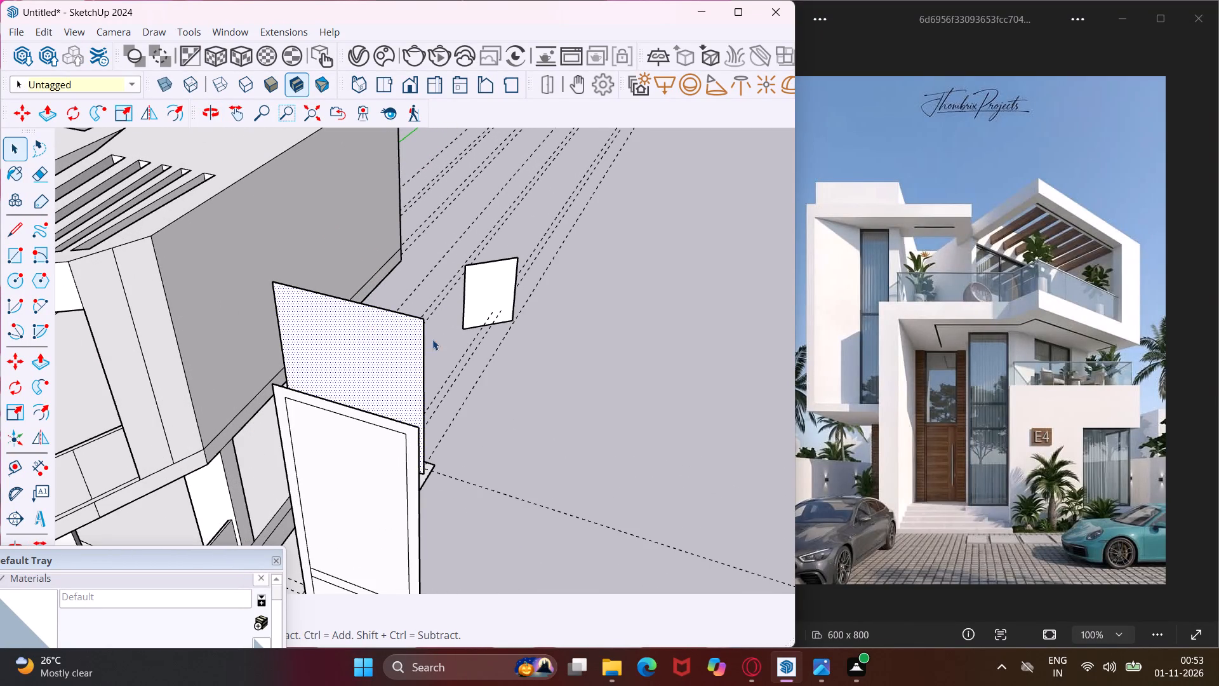
left_click(46, 407)
scroll(282, 313, "up", 3)
left_click(284, 285)
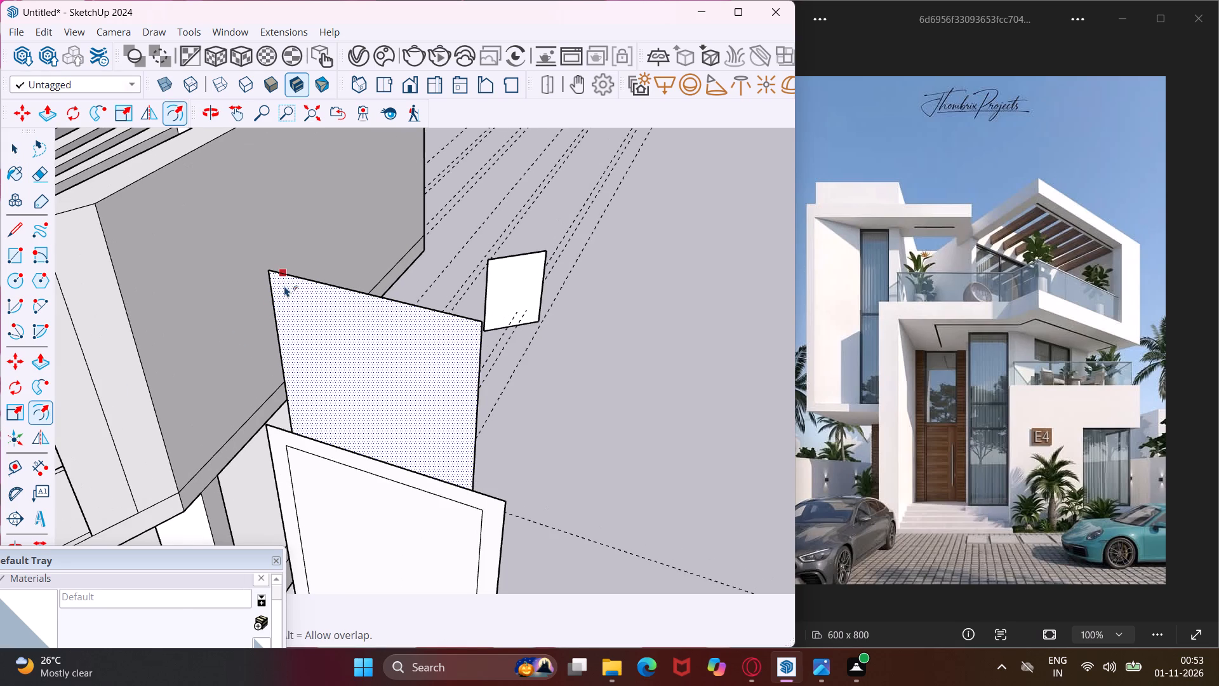
left_click(283, 280)
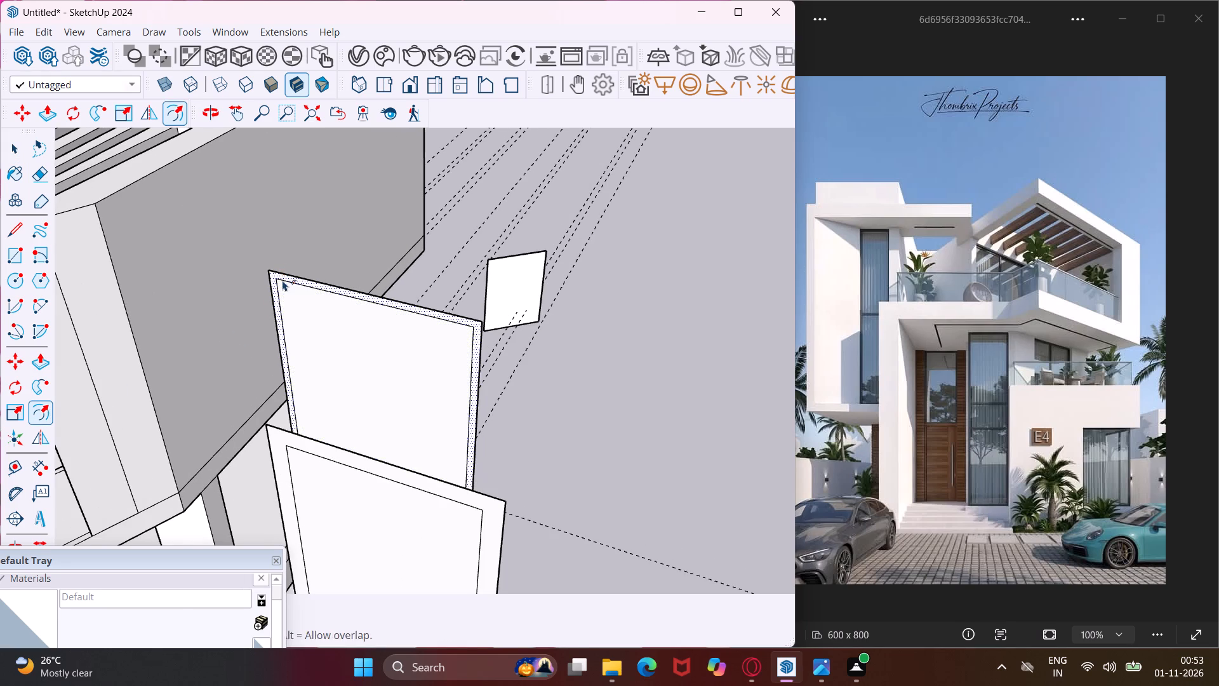
key("Escape")
key("space")
Draw a thin full-height vertical rectangle inside the wide panel's frame, near its house-side edge, as a mullion.
middle_click_drag(290, 299, 401, 328)
scroll(293, 301, "up", 1)
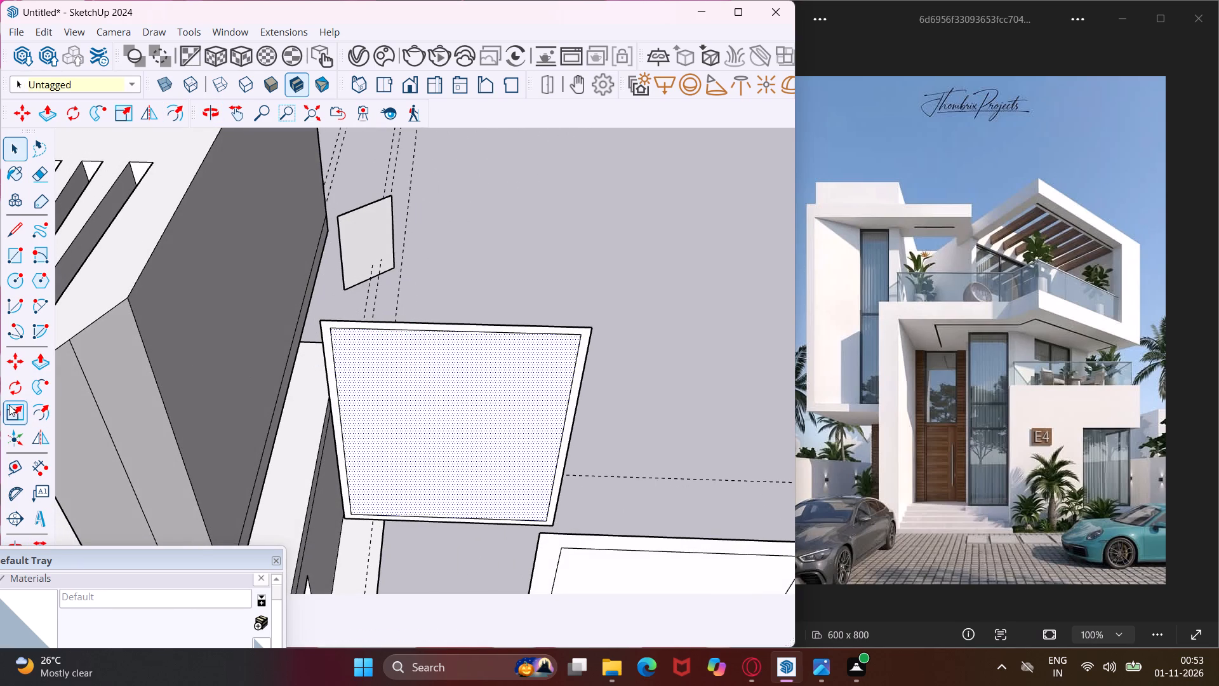
left_click(11, 262)
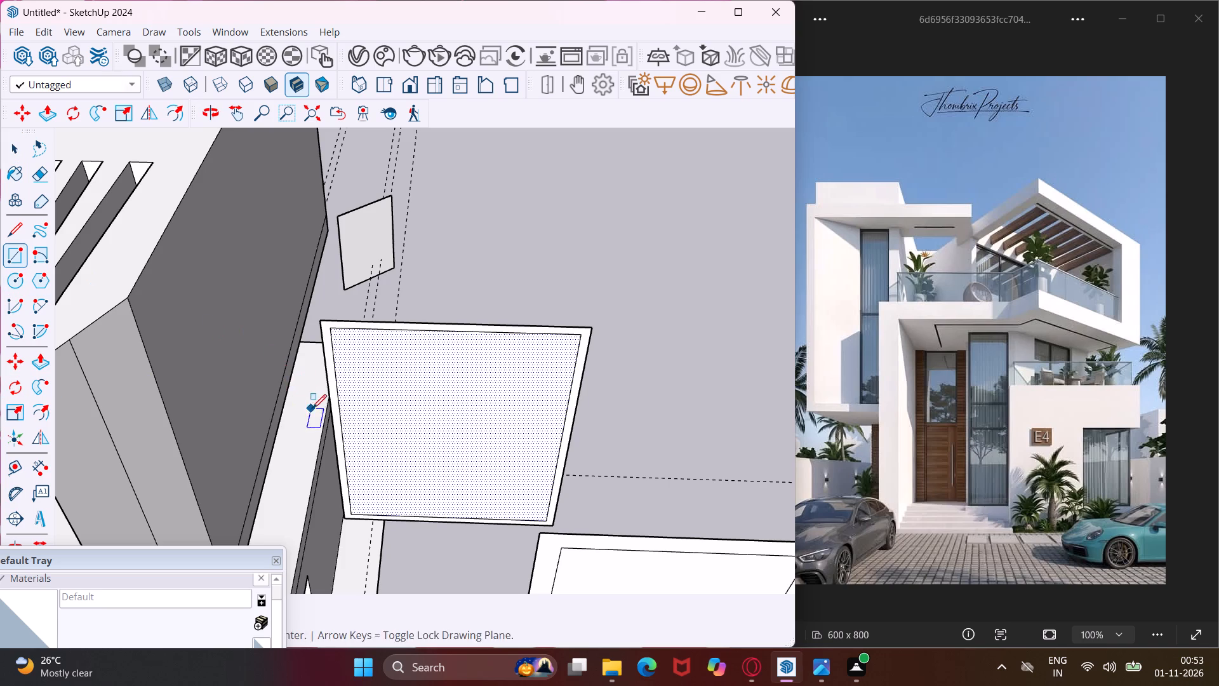
middle_click_drag(312, 405, 305, 313)
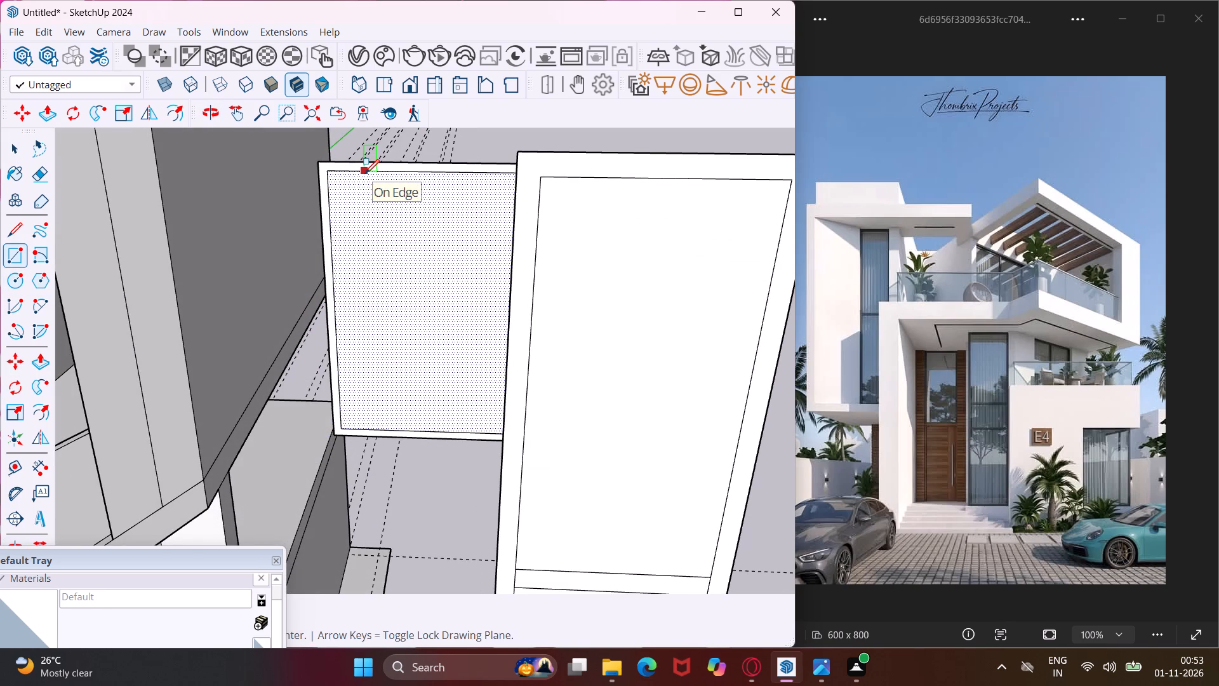
left_click(370, 173)
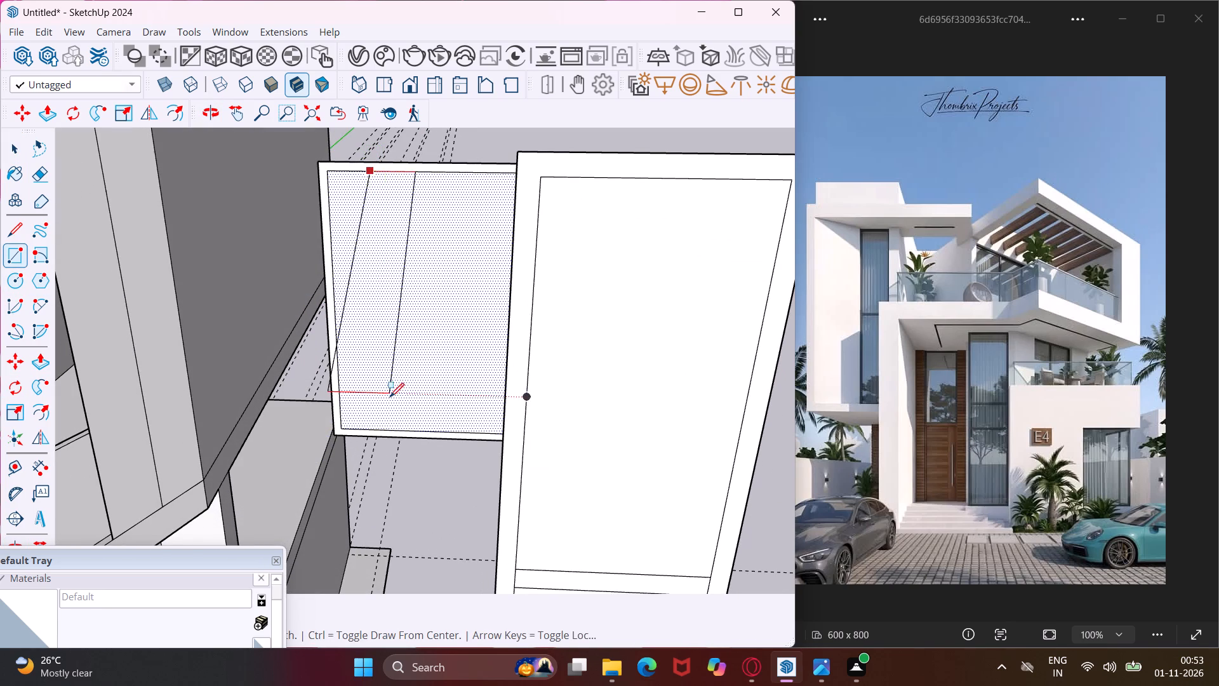
scroll(389, 420, "up", 3)
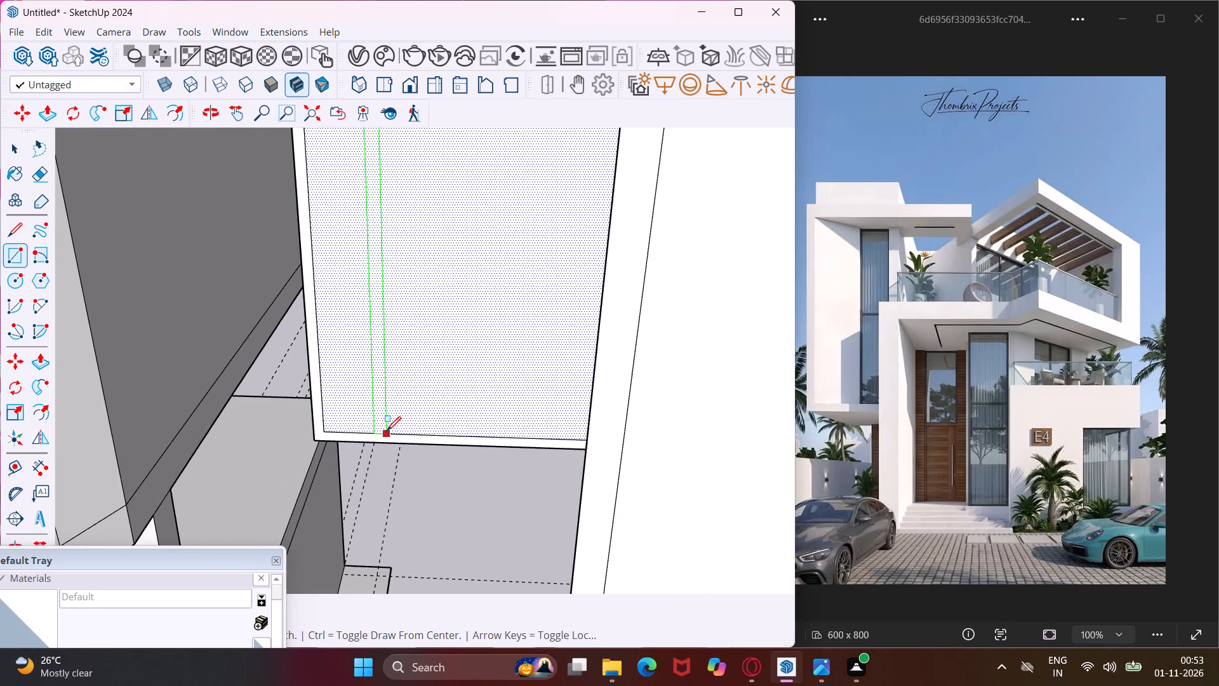
left_click(387, 431)
scroll(329, 401, "down", 6)
middle_click_drag(329, 400, 361, 424)
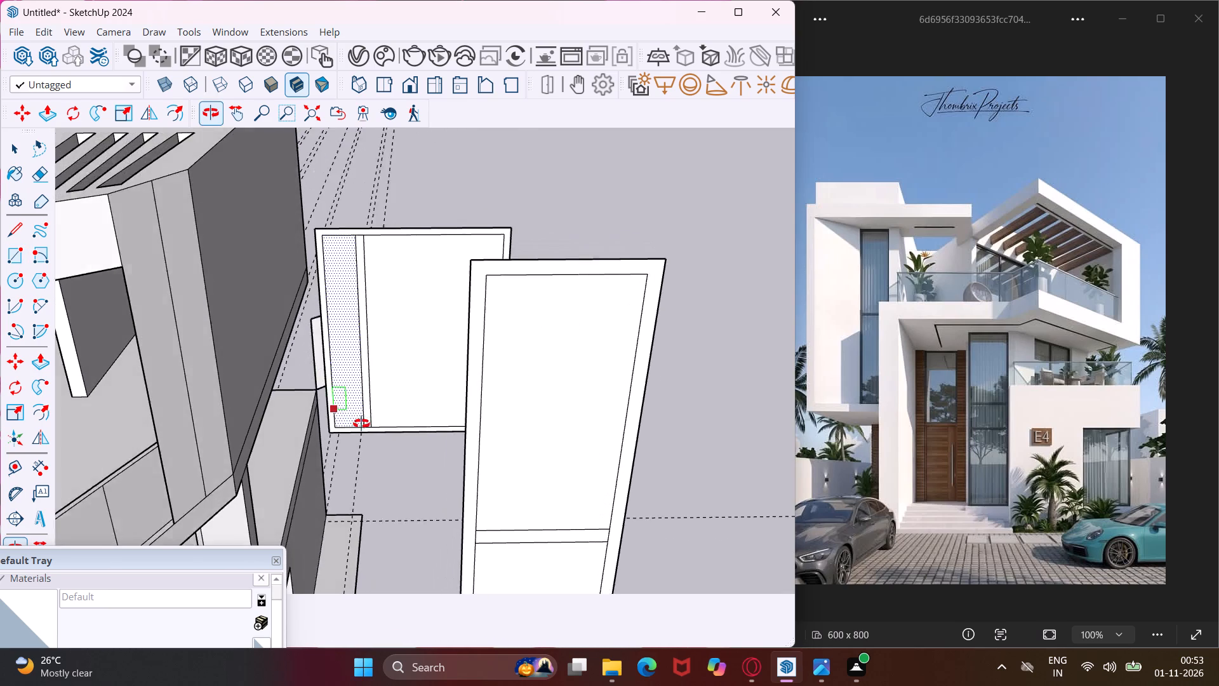
middle_click_drag(361, 424, 364, 426)
key("Escape")
key("space")
Move the mullion's house-side edge slightly toward its other edge along the red axis to narrow the strip.
scroll(365, 250, "up", 4)
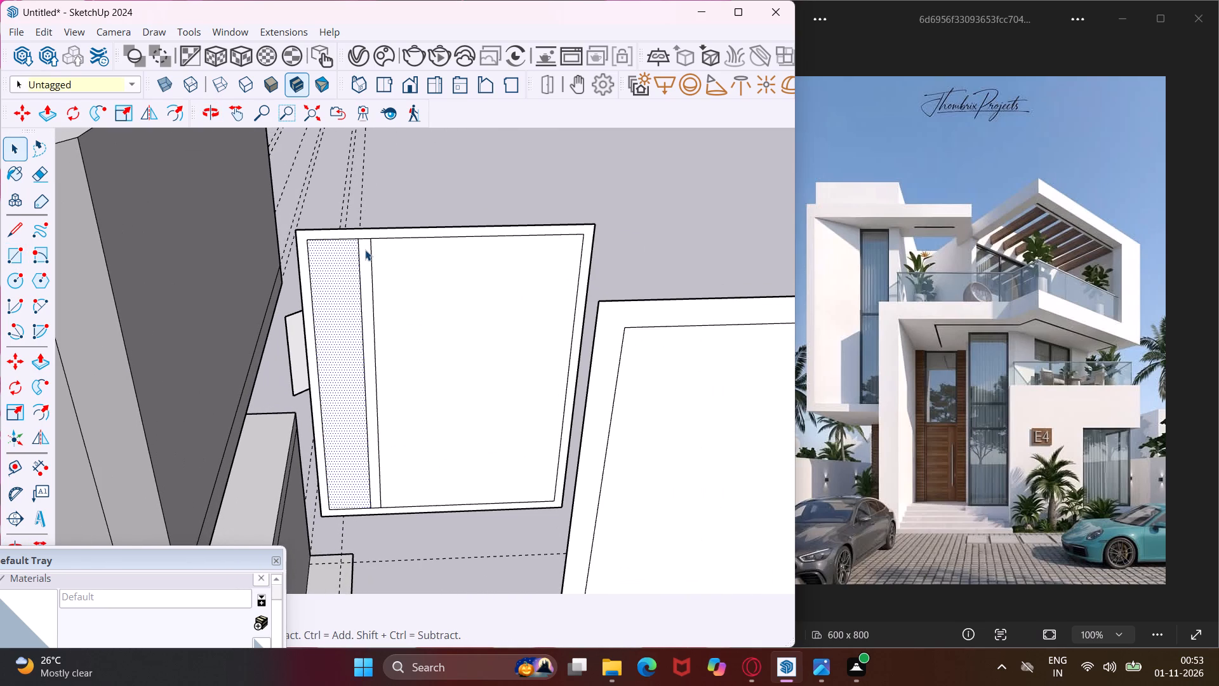
scroll(373, 241, "up", 3)
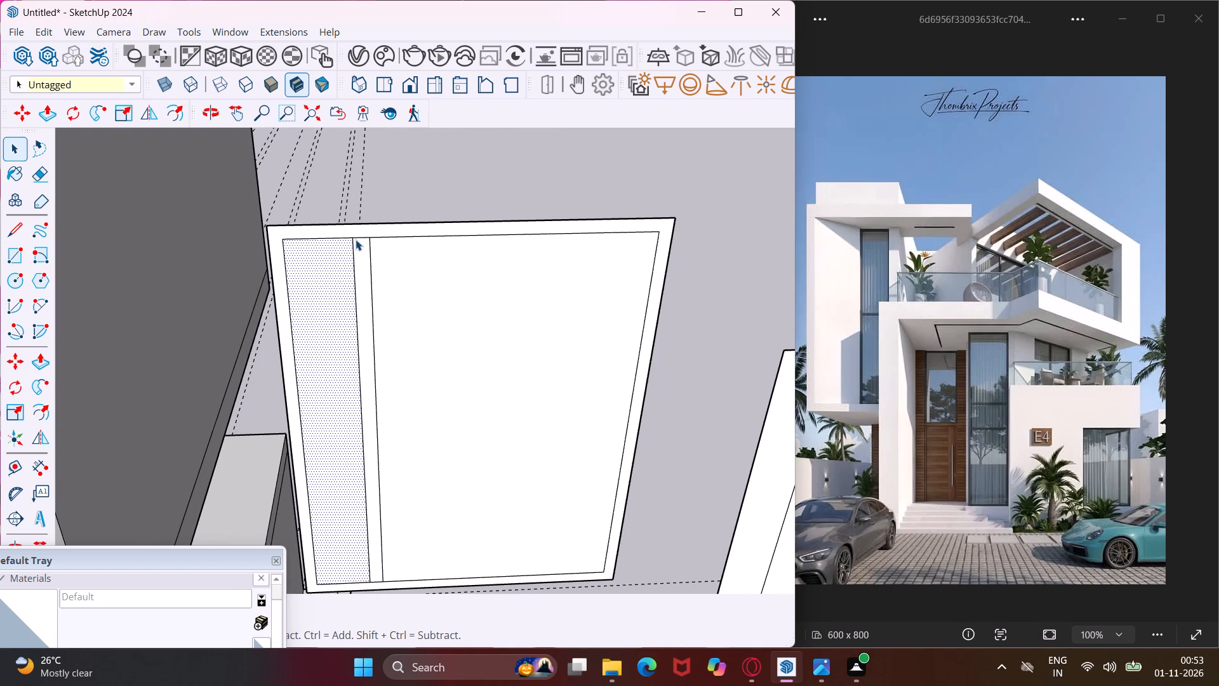
left_click(354, 243)
key("m")
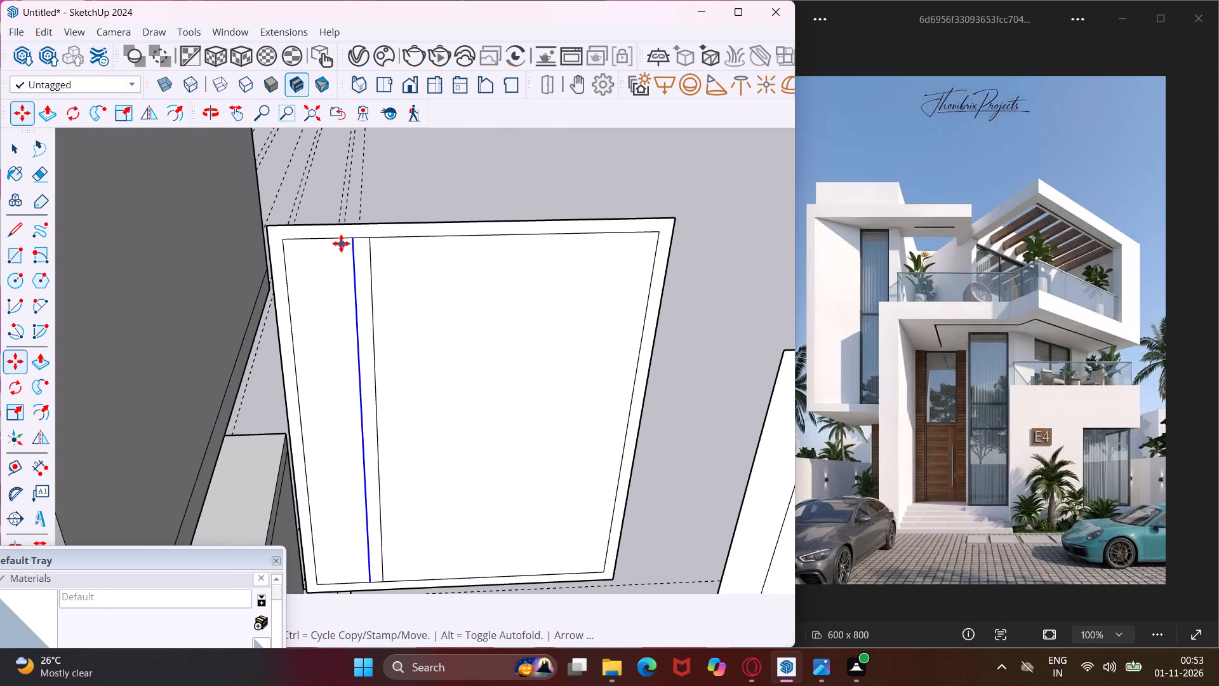
scroll(341, 243, "up", 4)
left_click(358, 235)
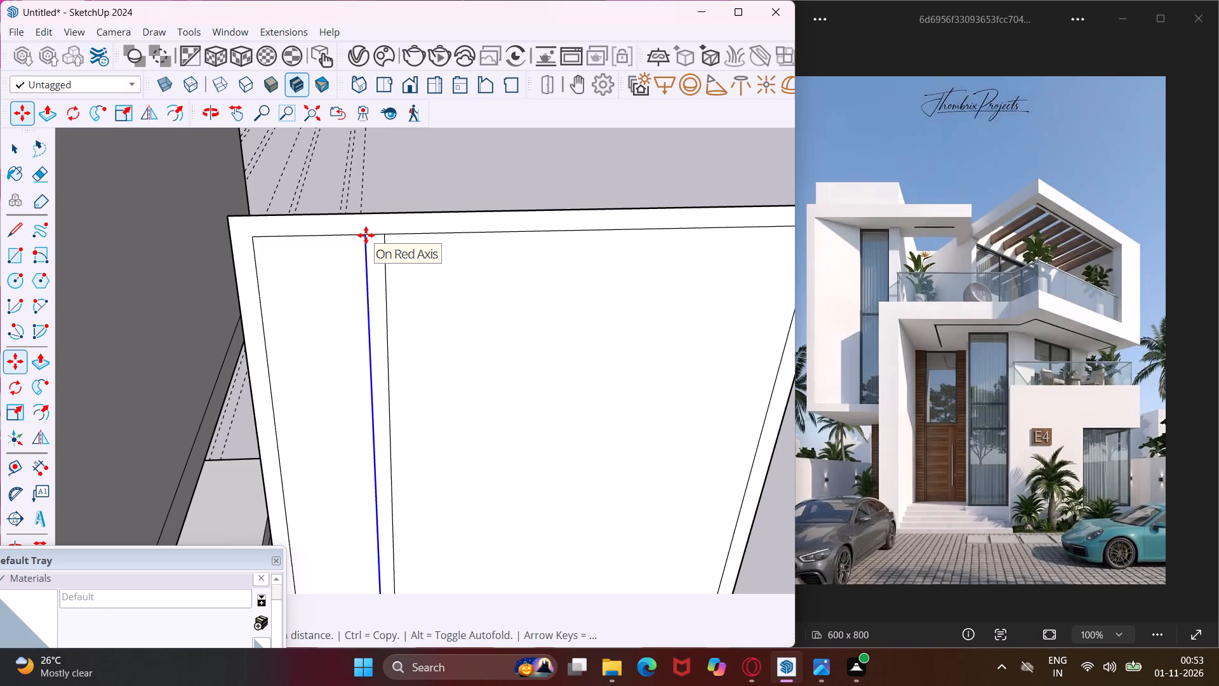
left_click(367, 234)
key("Escape")
key("space")
Copy the vertical mullion strip twice along the wide panel's top inner edge to divide it into four panes.
left_click(374, 256)
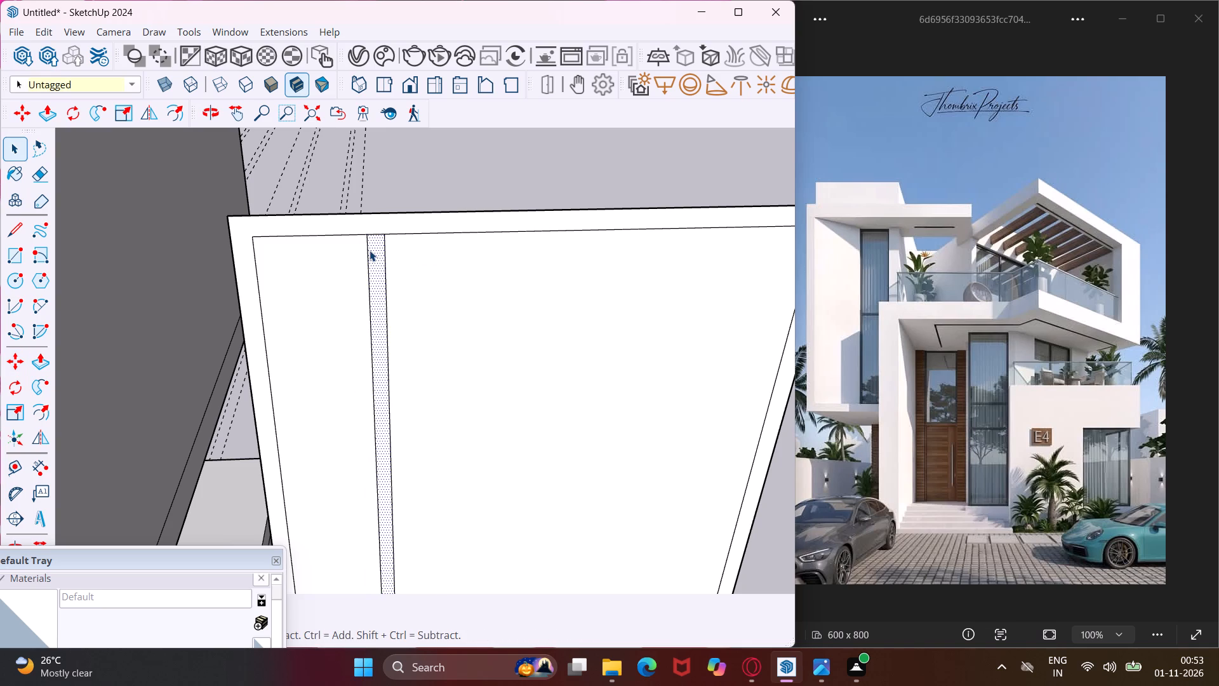
key("m")
left_click(368, 236)
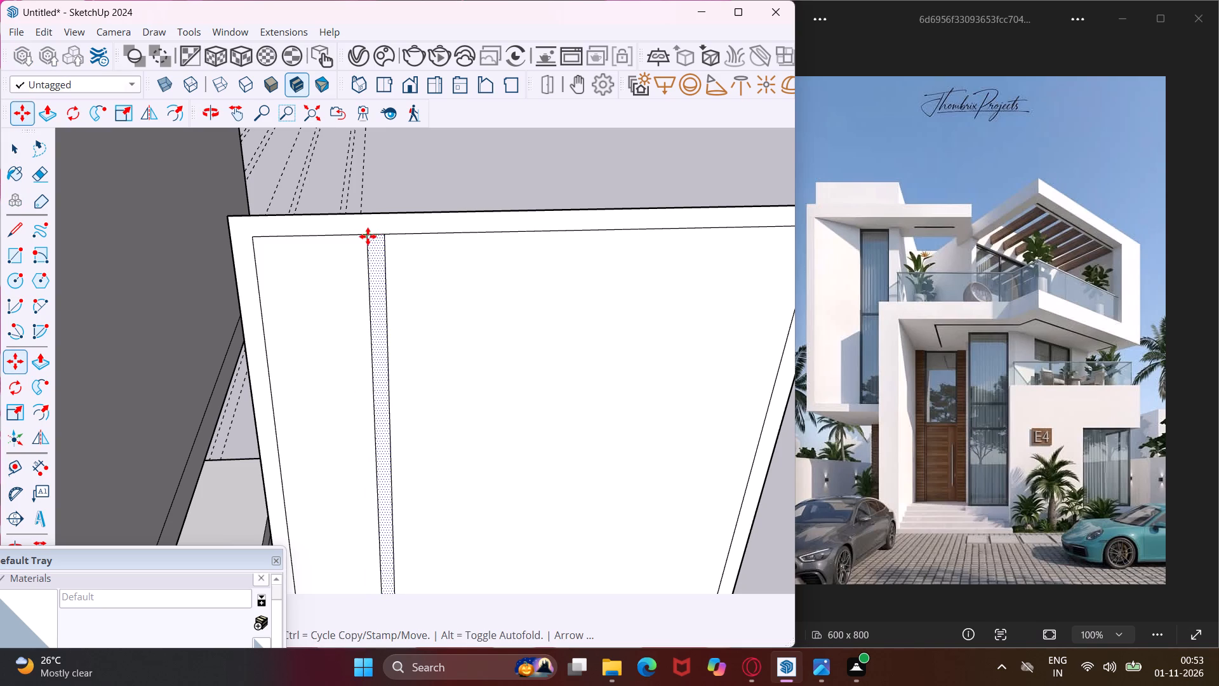
scroll(383, 241, "down", 3)
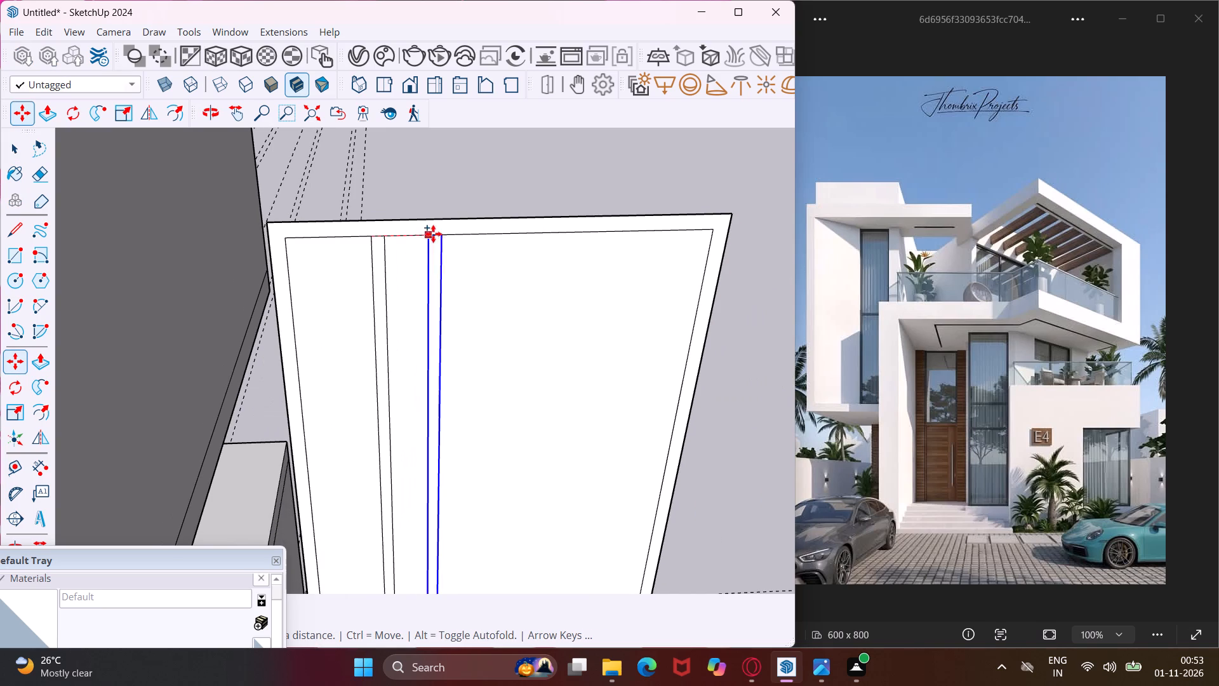
left_click(470, 232)
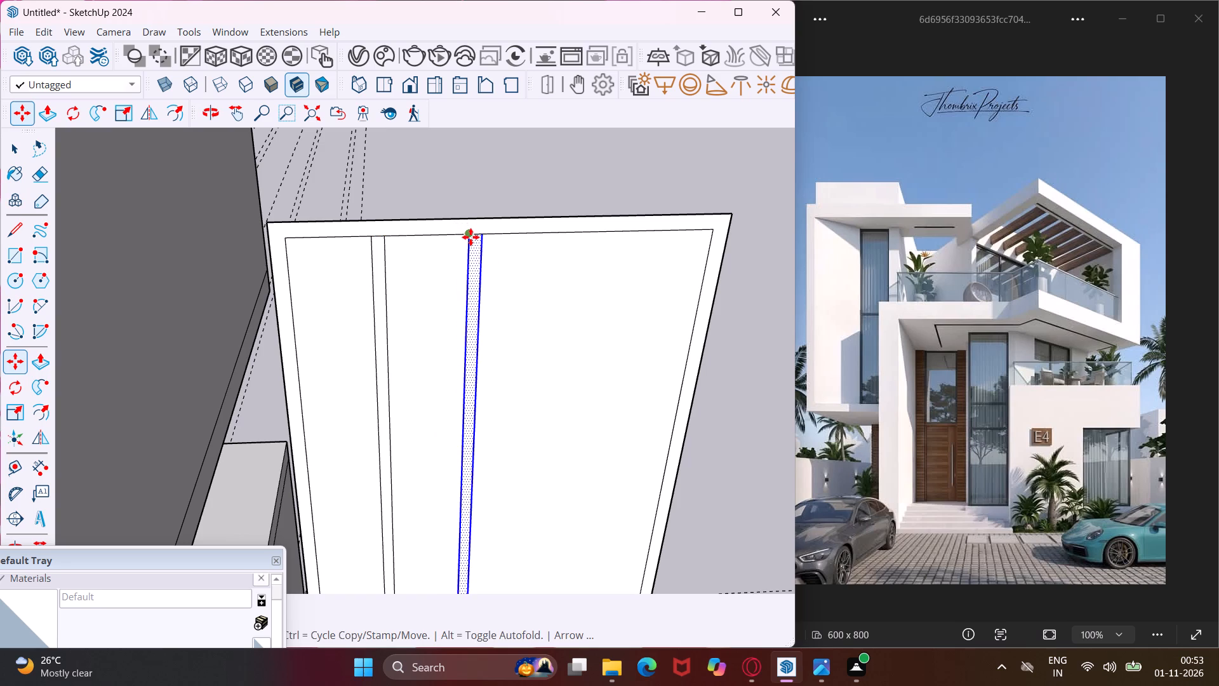
left_click(470, 237)
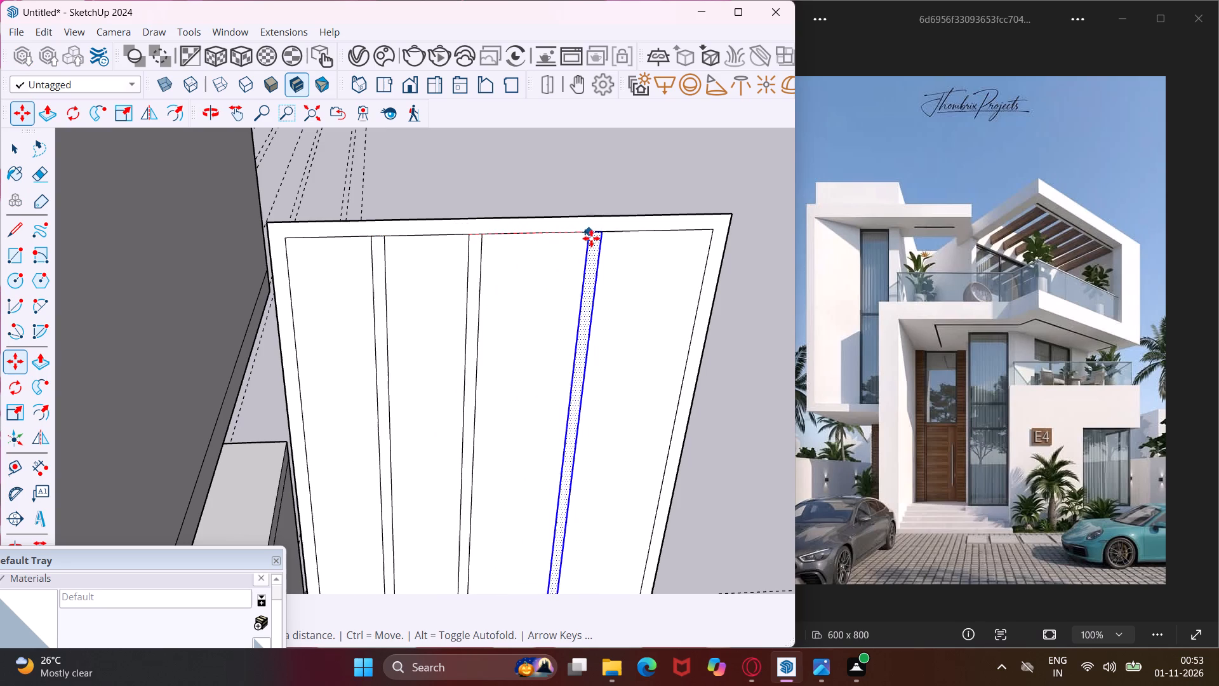
left_click(606, 236)
scroll(451, 269, "down", 7)
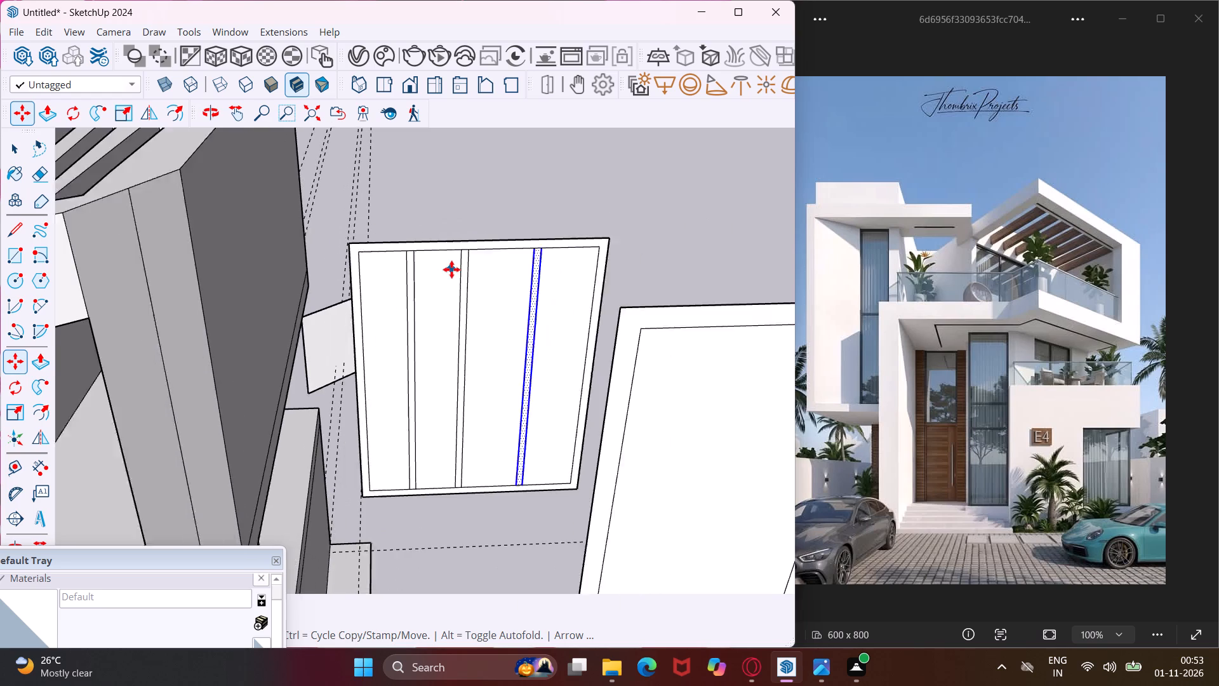
Move the wide panel's middle mullion strip slightly away from the house side to even out the pane spacing.
key("Escape")
key("space")
scroll(472, 246, "up", 9)
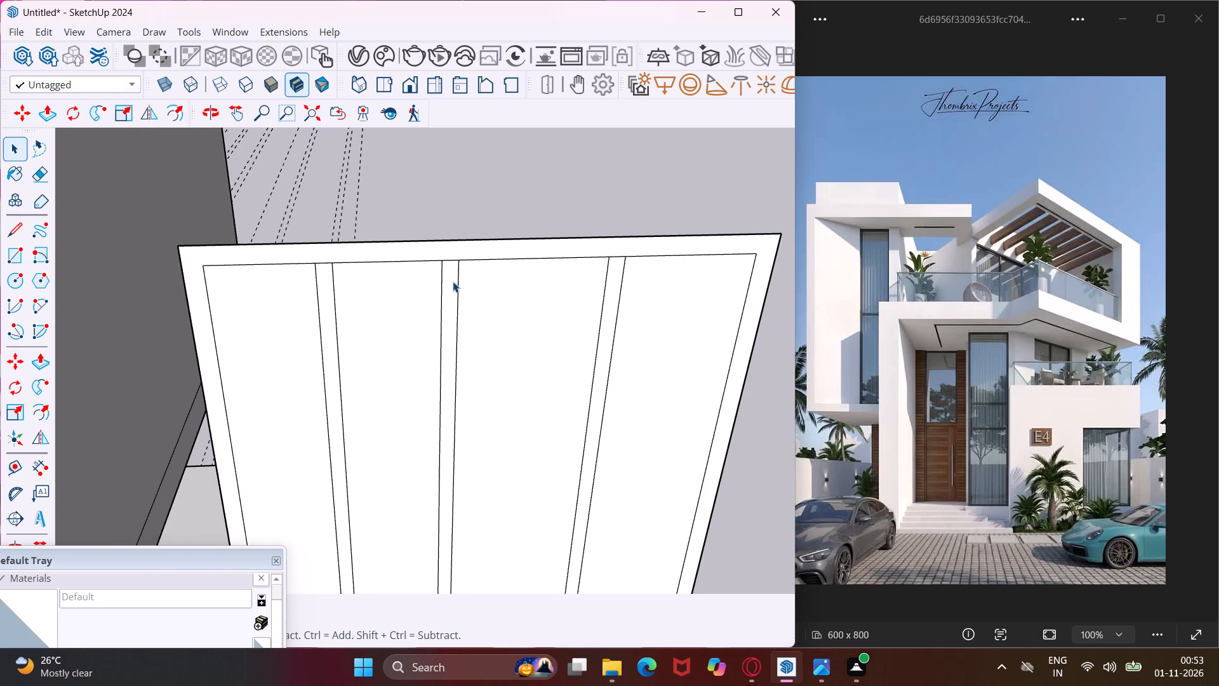
left_click(451, 282)
key("m")
left_click(448, 279)
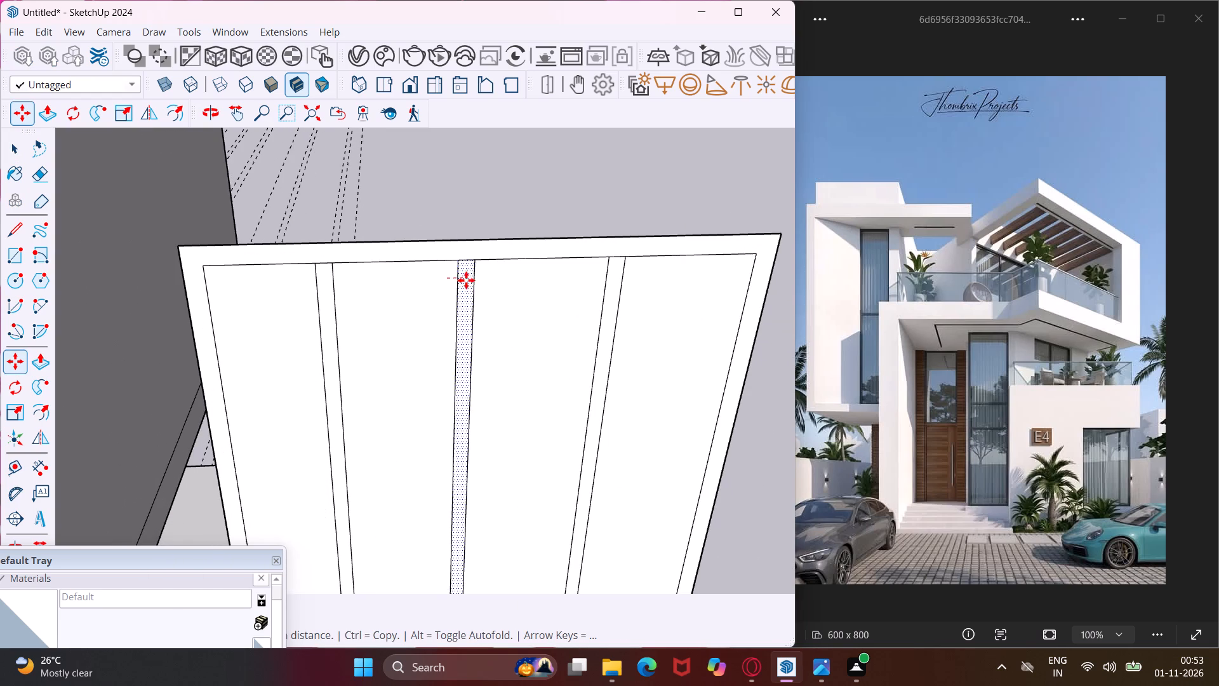
left_click(483, 281)
scroll(398, 300, "down", 6)
key("Escape")
key("space")
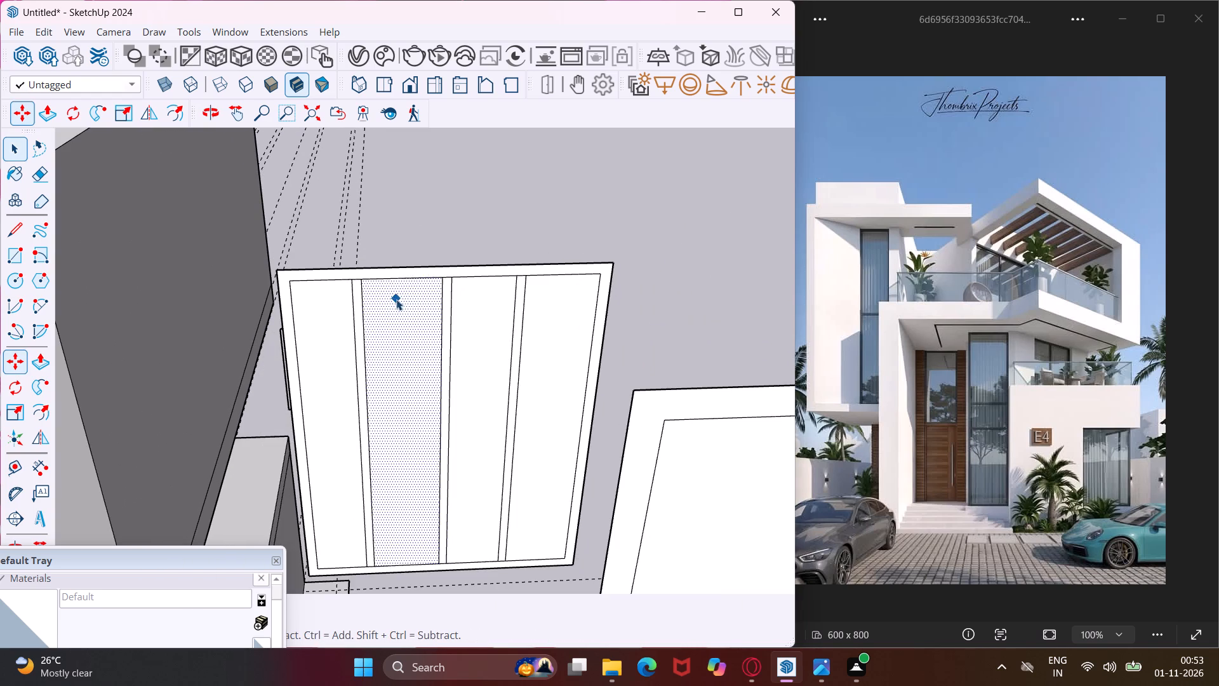
Offset the outline of the small blank panel behind the wide mullioned one slightly inward to form a narrow frame.
scroll(349, 307, "down", 6)
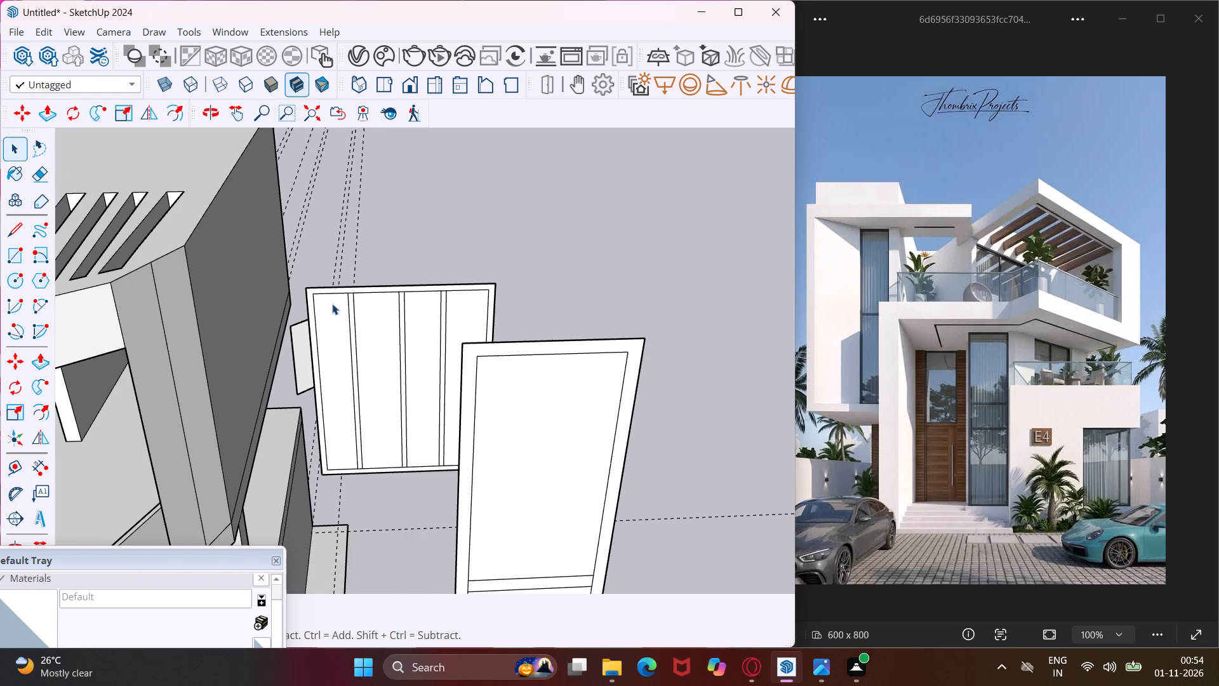
scroll(329, 300, "down", 12)
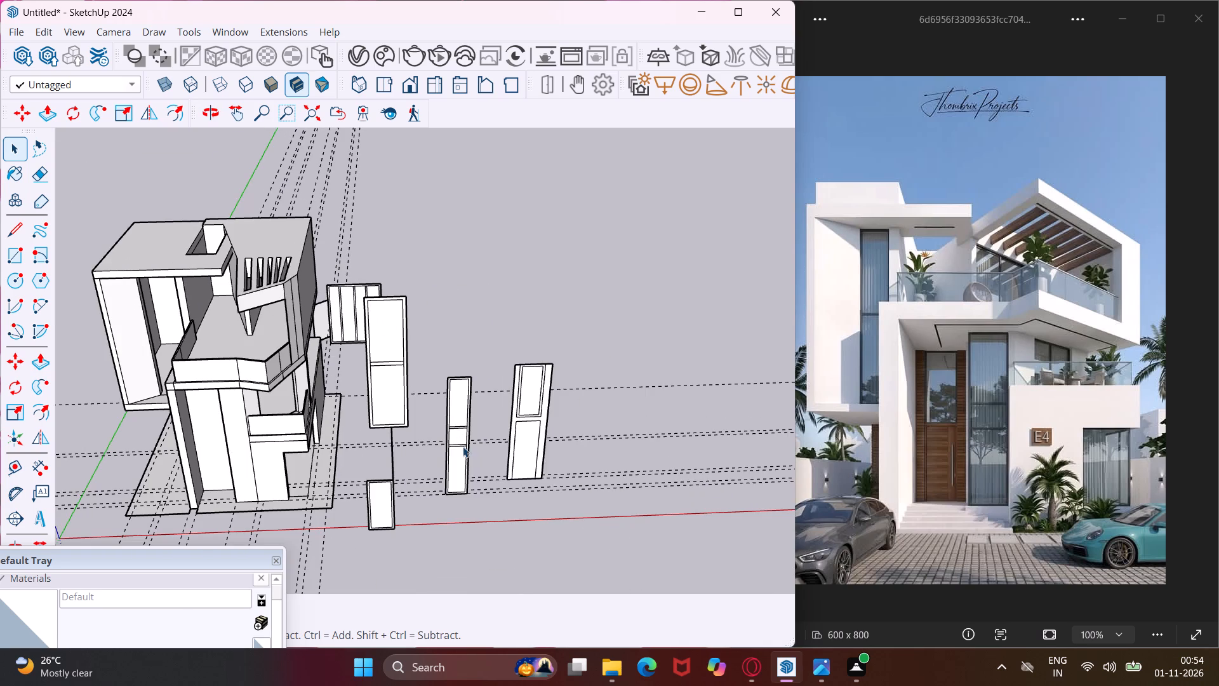
middle_click_drag(428, 396, 239, 494)
scroll(471, 215, "up", 12)
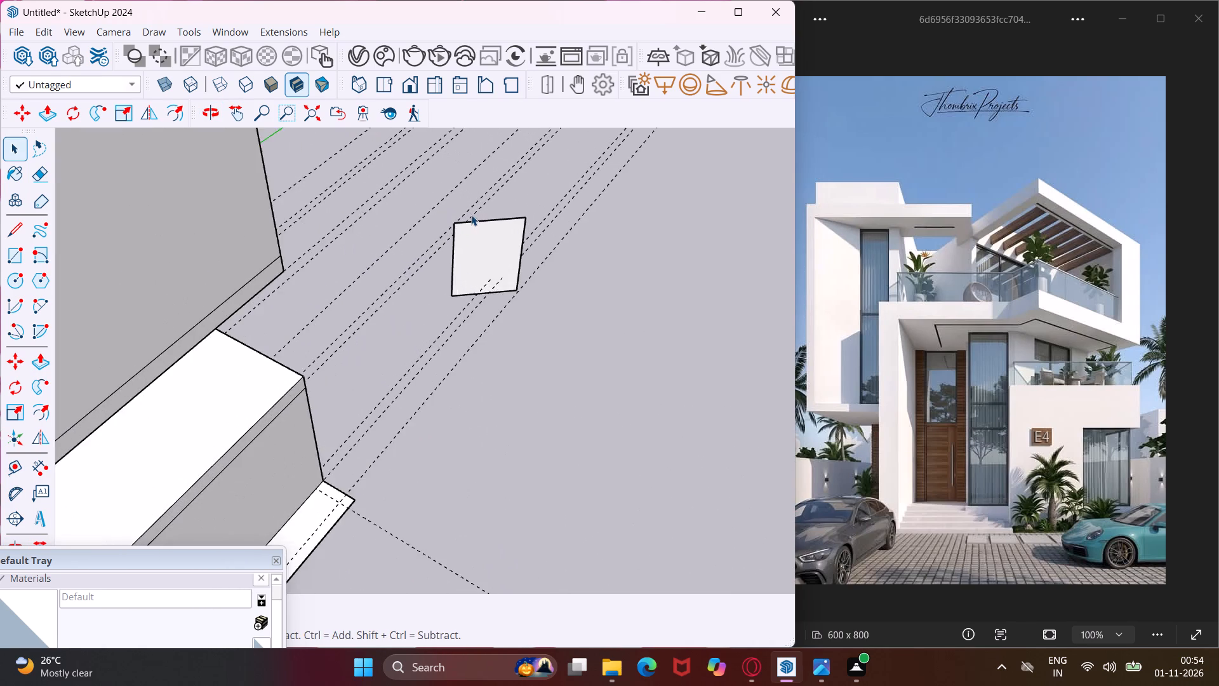
scroll(471, 215, "up", 12)
middle_click_drag(496, 245, 472, 182)
scroll(496, 245, "up", 1)
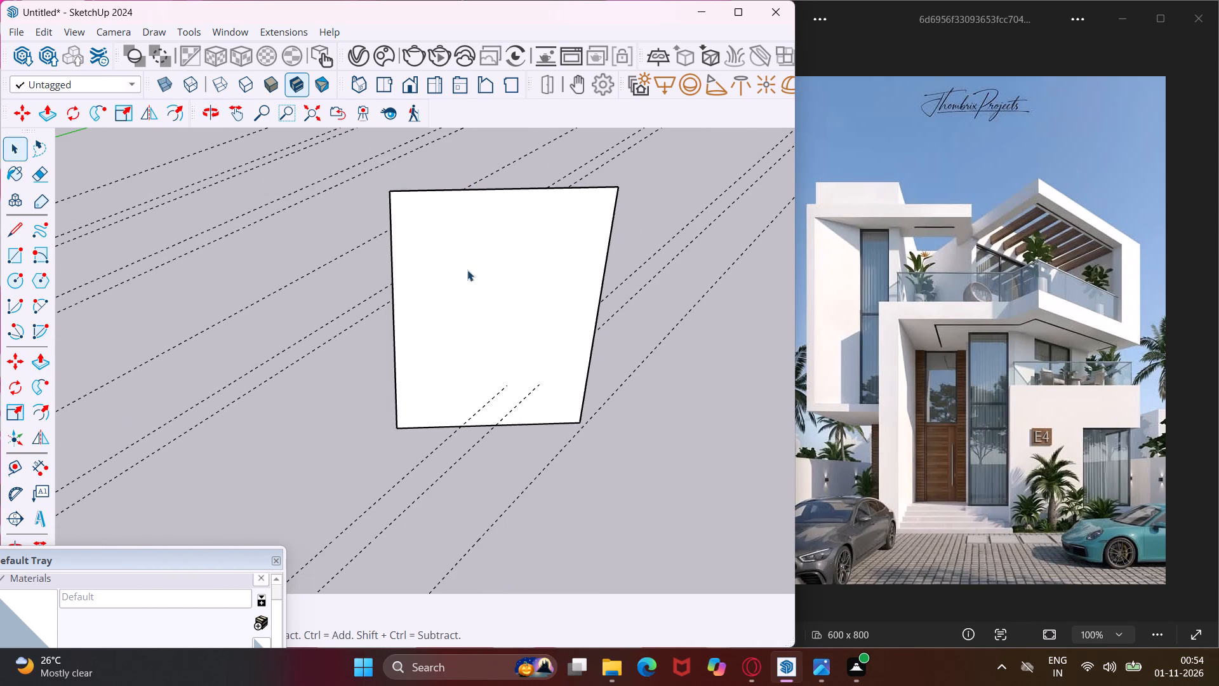
left_click(463, 264)
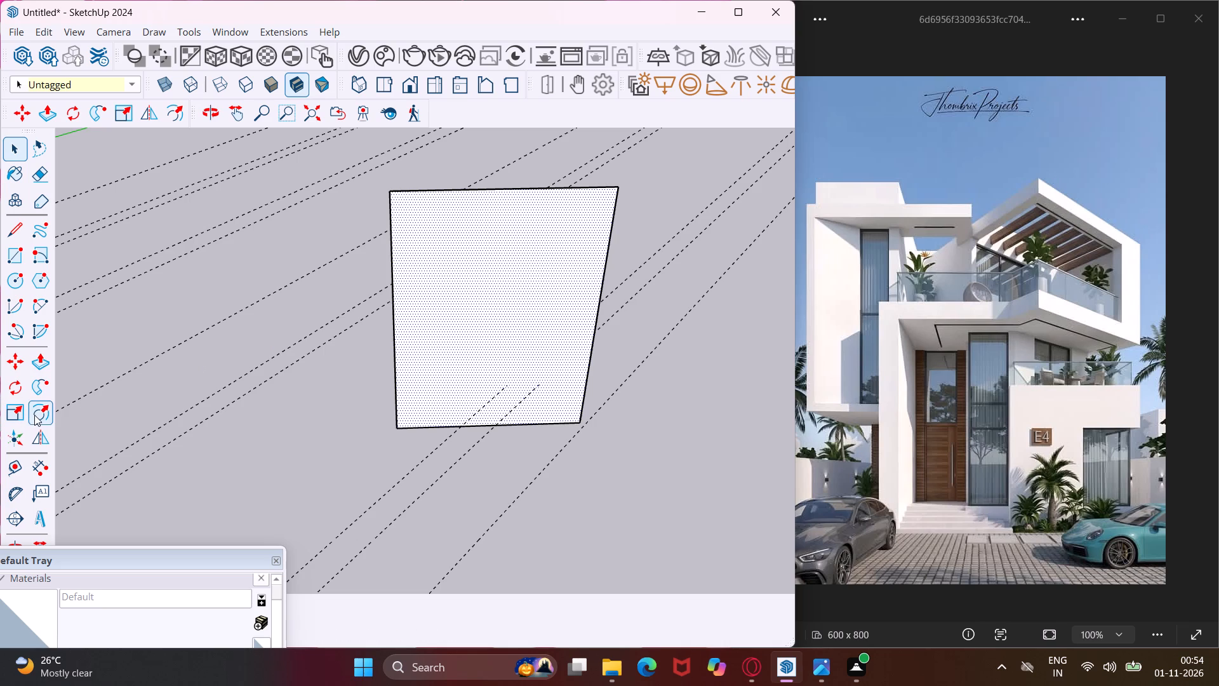
left_click(36, 415)
scroll(391, 259, "up", 3)
left_click(397, 253)
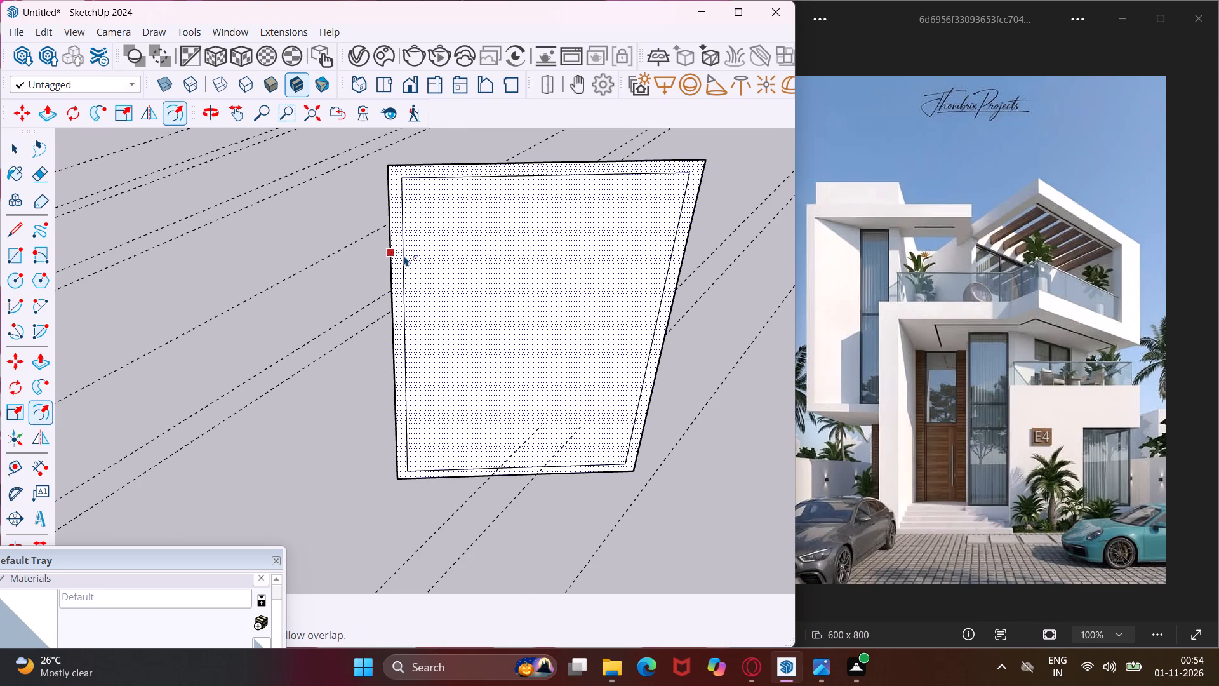
left_click(404, 255)
key("Escape")
key("space")
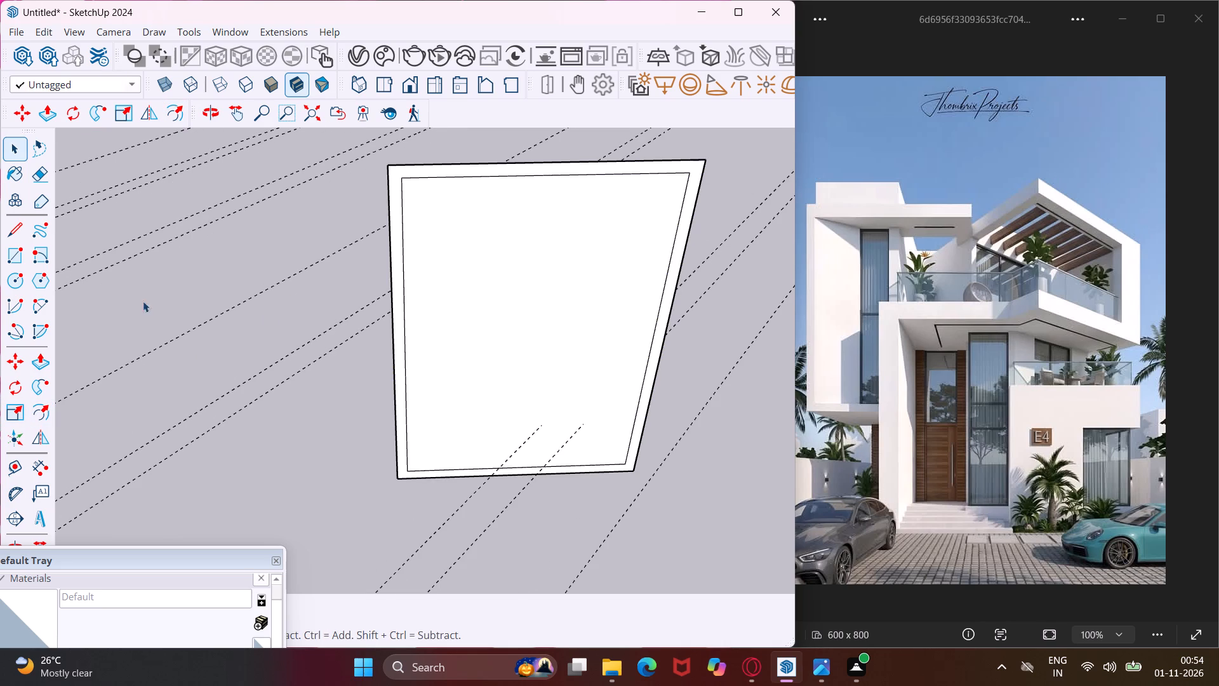
Draw two closely spaced full-height vertical lines at the middle of the small panel's inner face to form a central mullion.
left_click(20, 233)
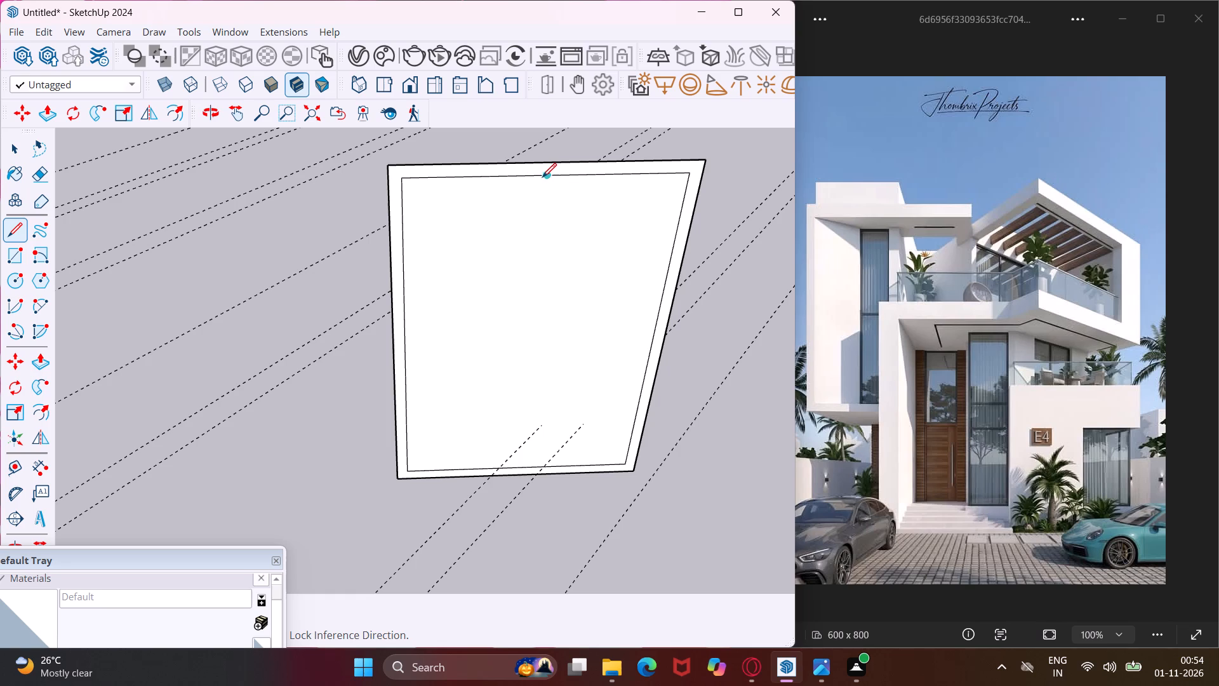
scroll(534, 177, "up", 3)
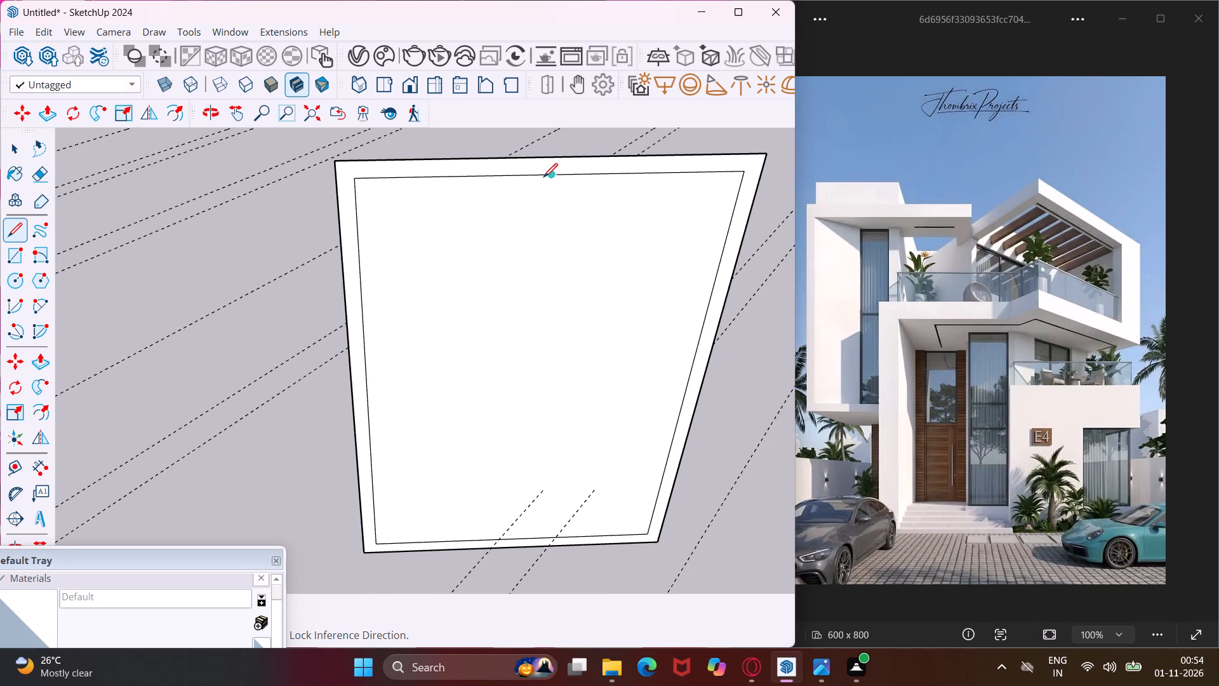
left_click(540, 177)
scroll(562, 351, "down", 4)
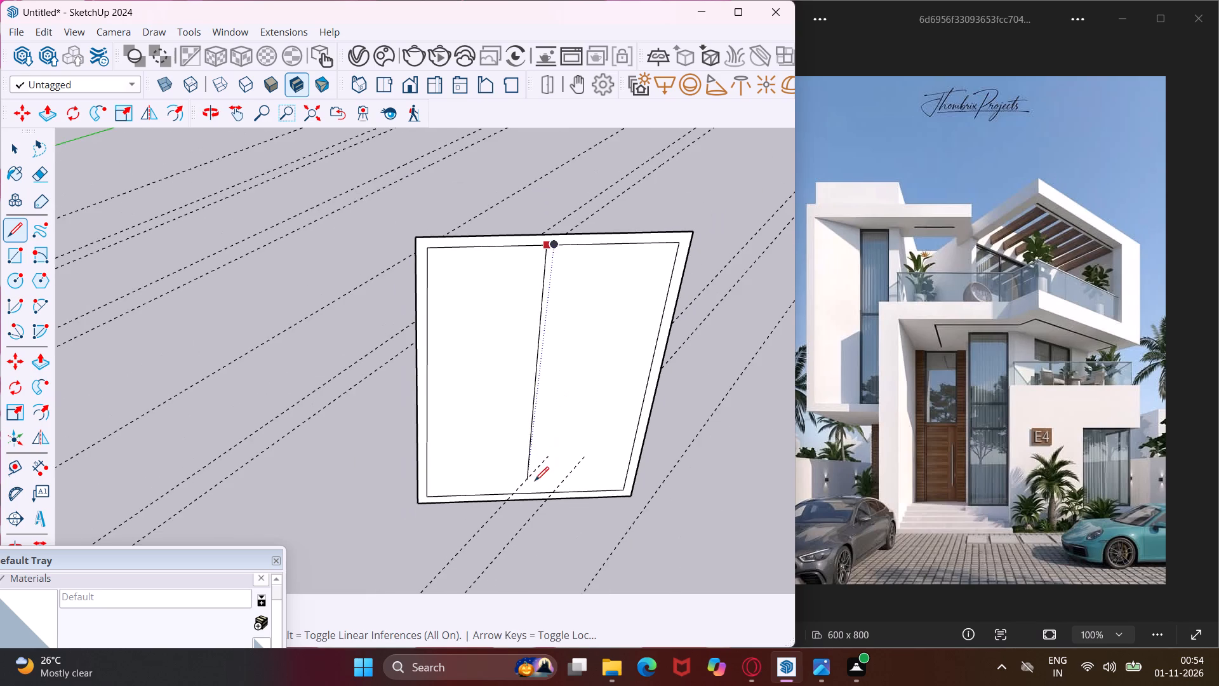
scroll(531, 484, "up", 3)
left_click(521, 495)
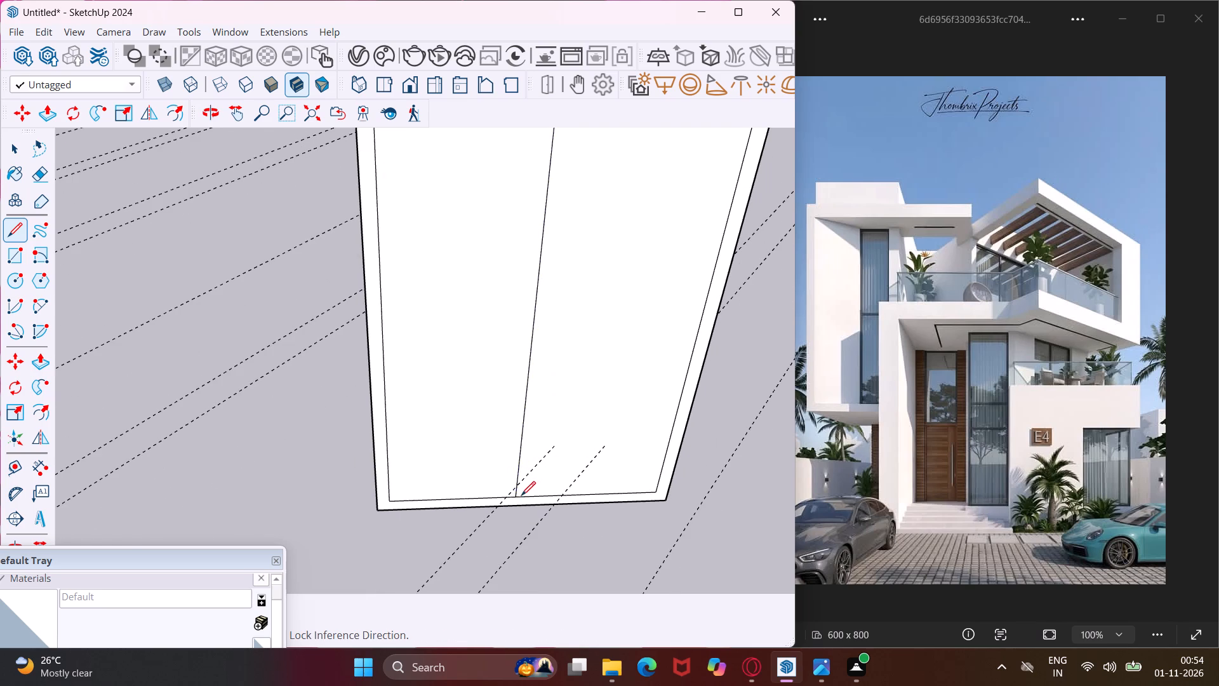
scroll(483, 458, "down", 4)
scroll(531, 256, "up", 3)
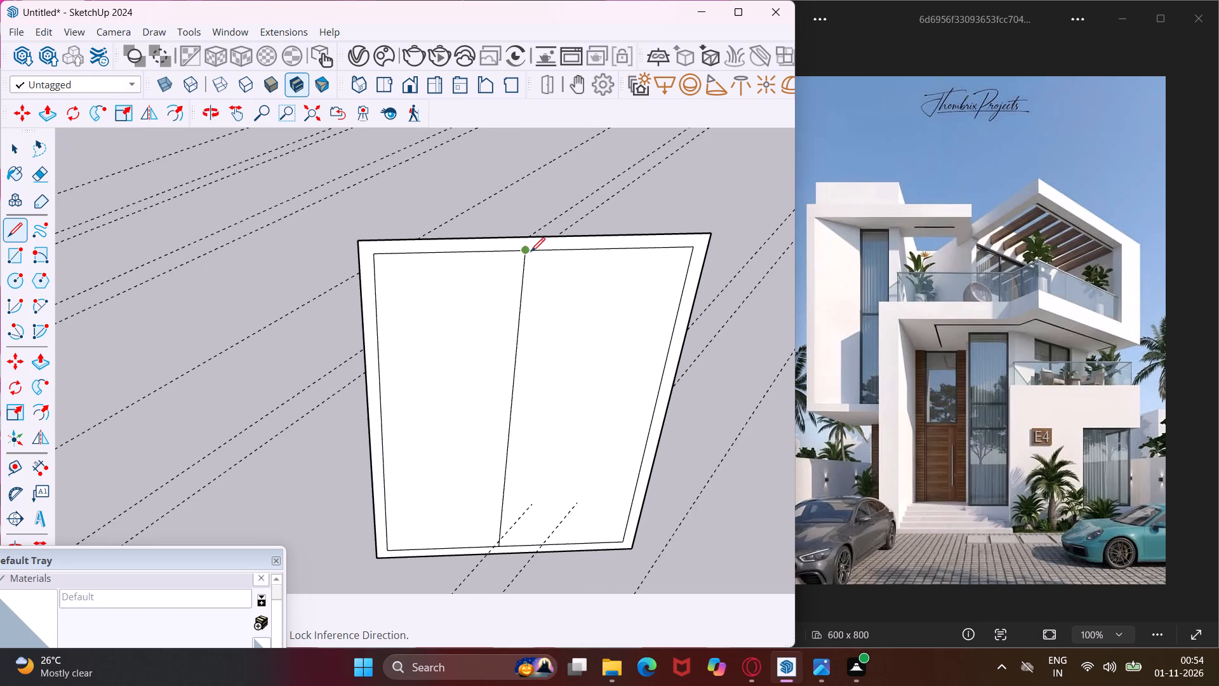
scroll(538, 248, "up", 2)
left_click(539, 248)
scroll(540, 426, "down", 3)
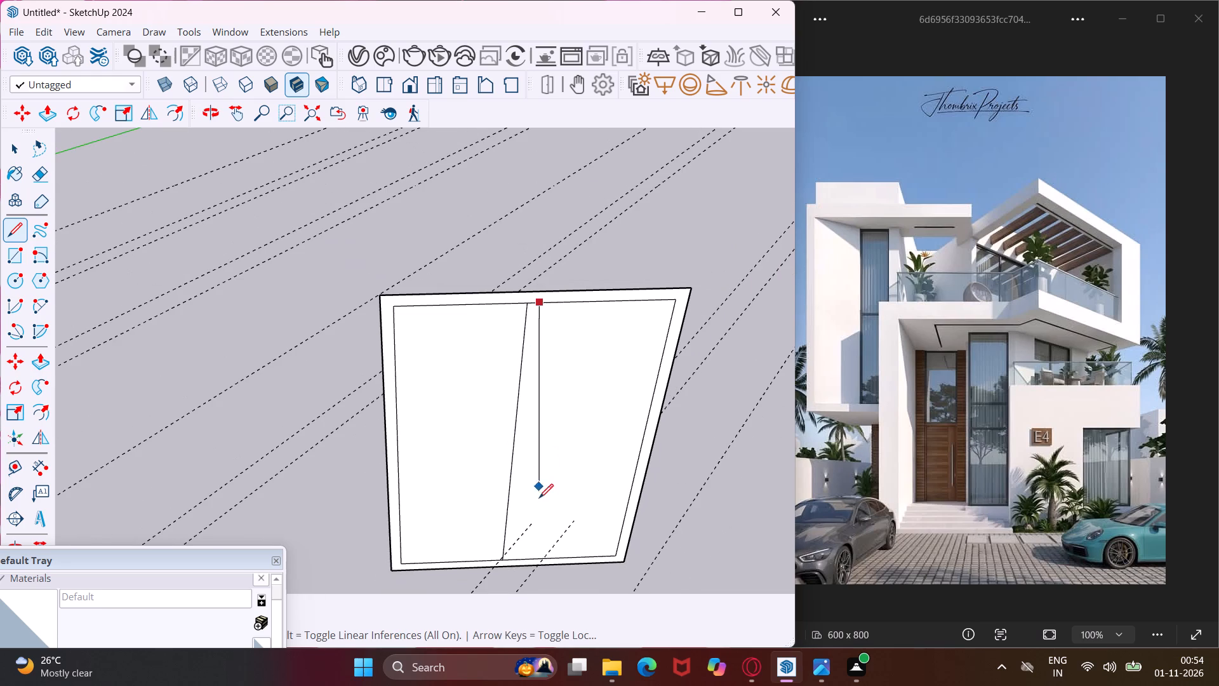
scroll(516, 559, "up", 3)
left_click(514, 560)
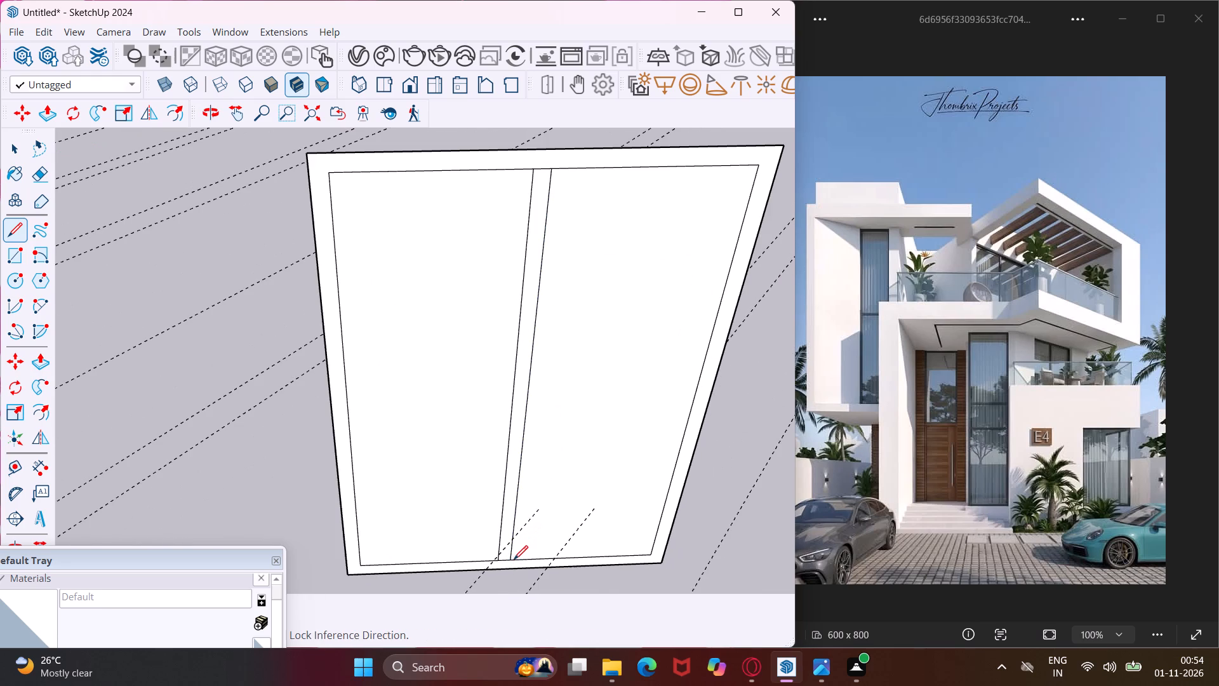
key("Escape")
key("space")
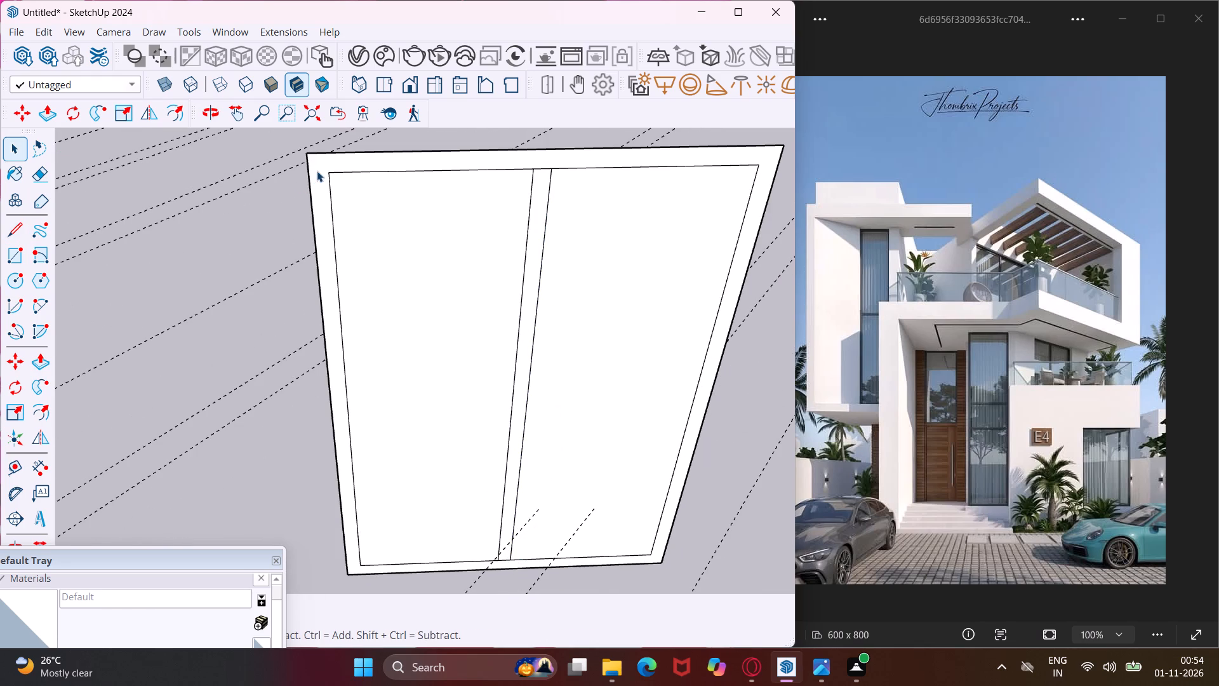
Push/Pull the small panel's frame face slightly outward to give the frame a thin depth.
middle_click_drag(320, 162, 366, 187)
scroll(349, 186, "up", 7)
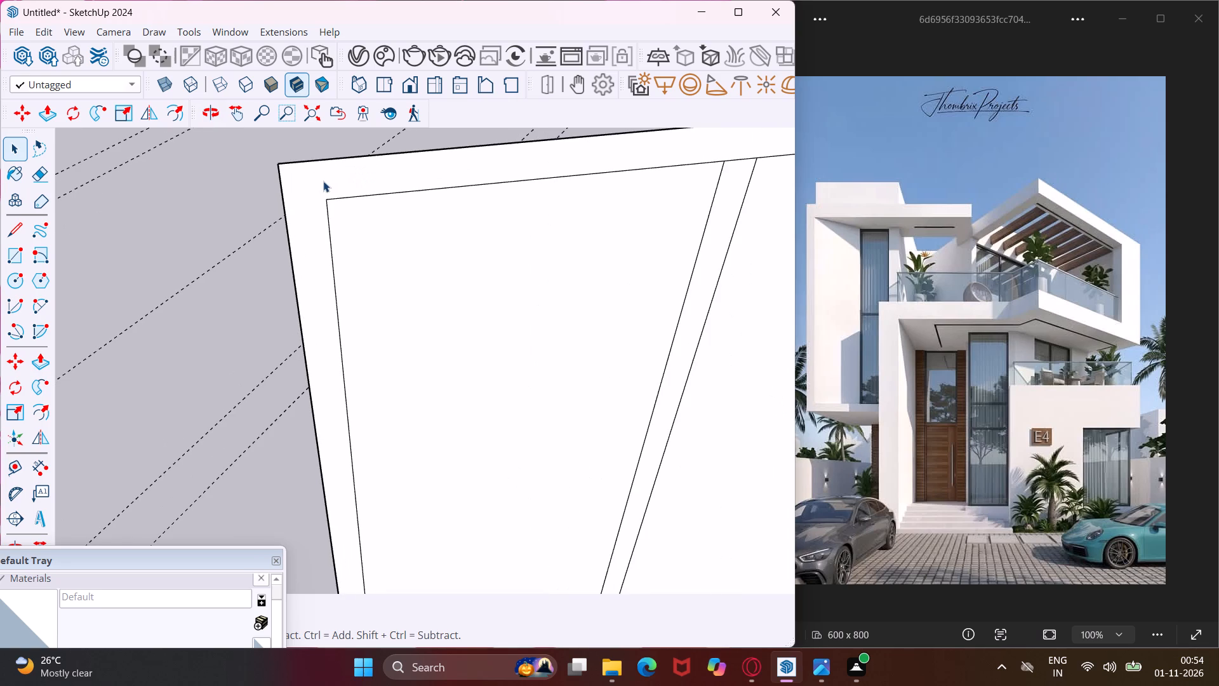
left_click(323, 181)
scroll(322, 184, "down", 1)
middle_click_drag(322, 184, 863, 102)
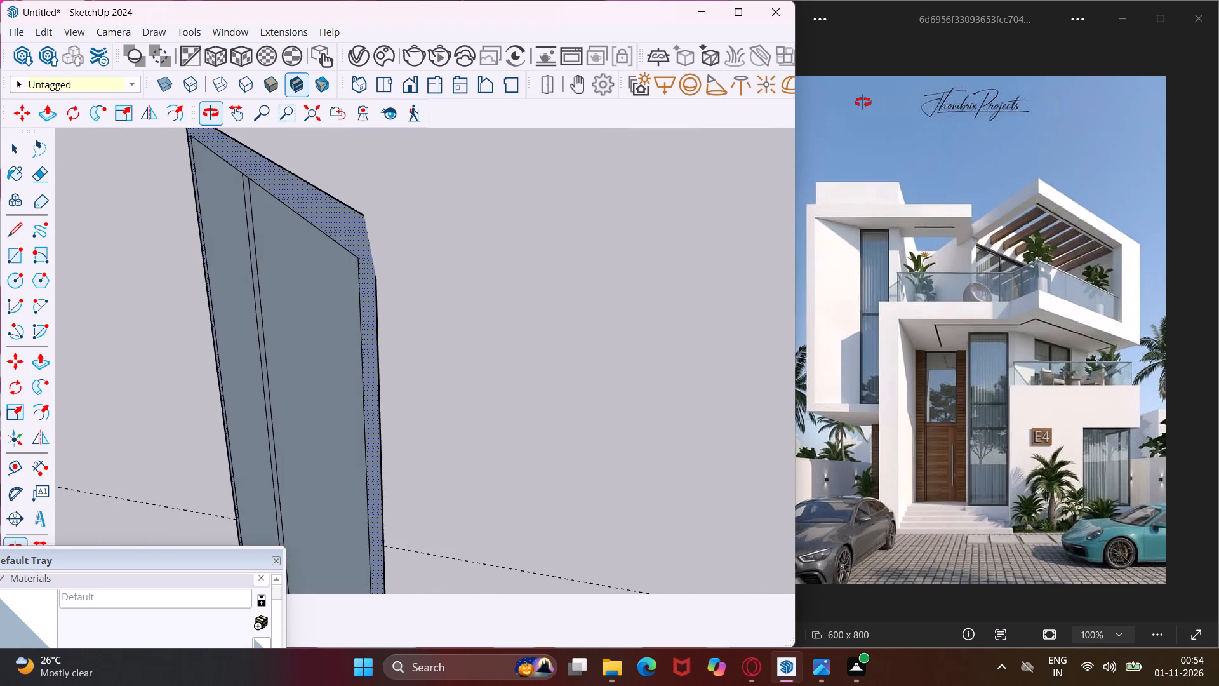
middle_click_drag(863, 102, 317, 196)
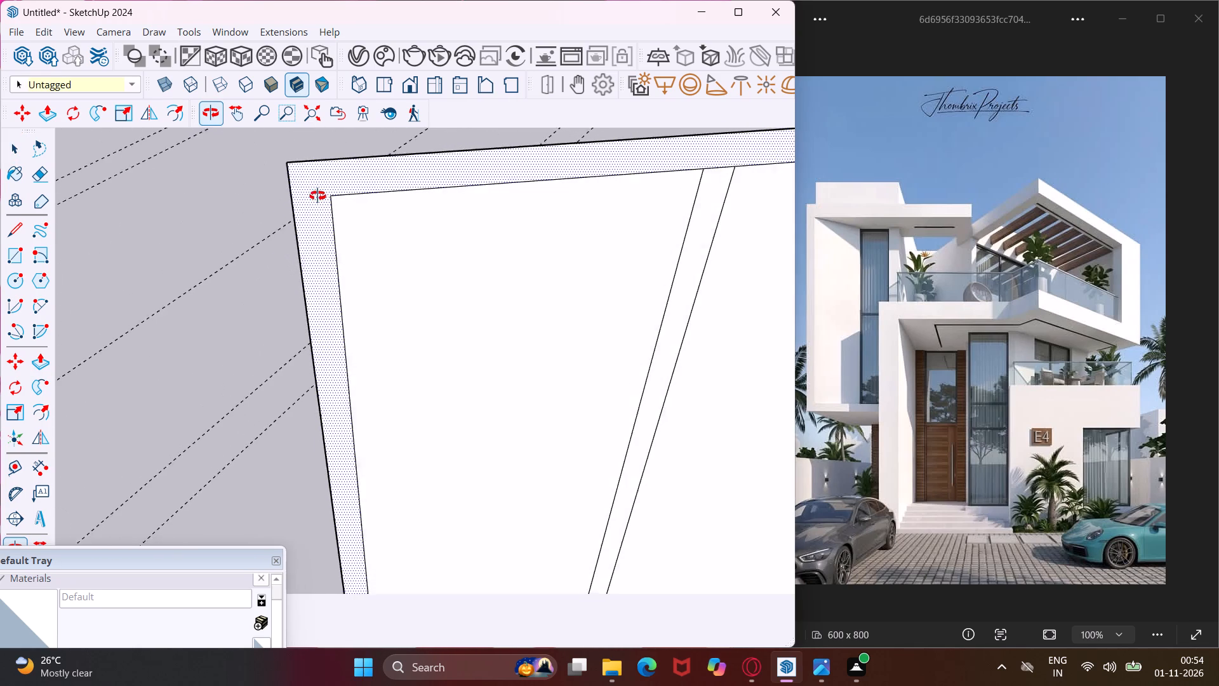
middle_click_drag(317, 196, 316, 193)
key("p")
left_click(312, 190)
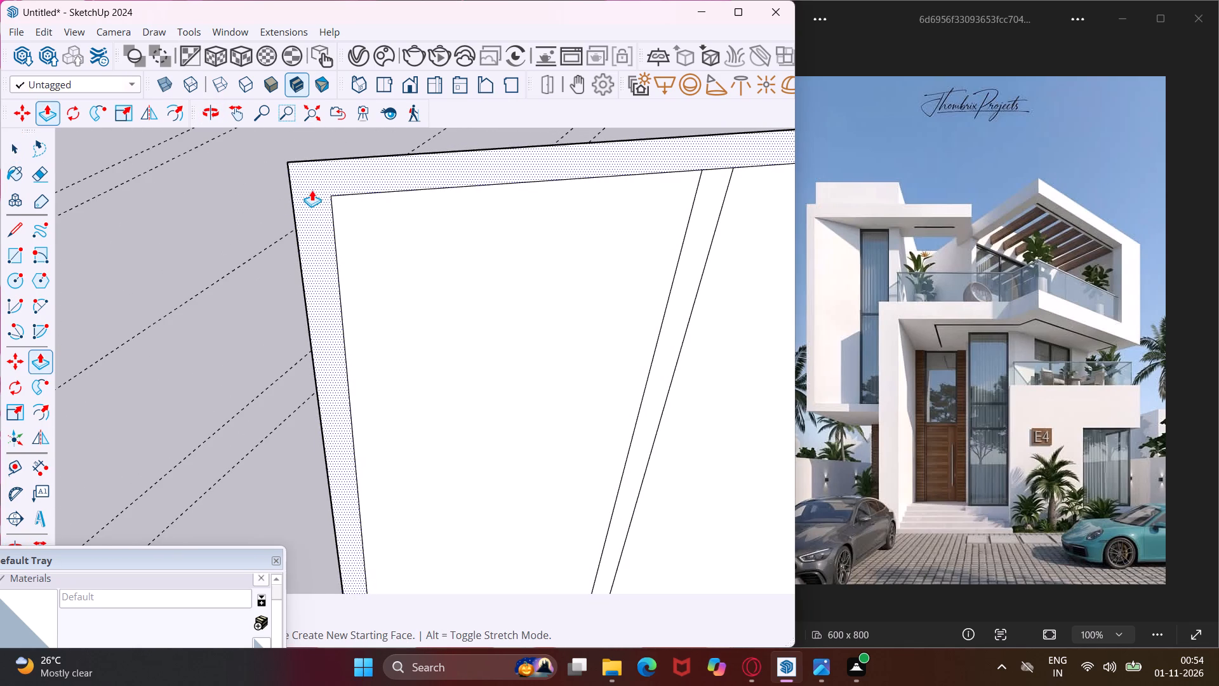
left_click(311, 192)
key("Escape")
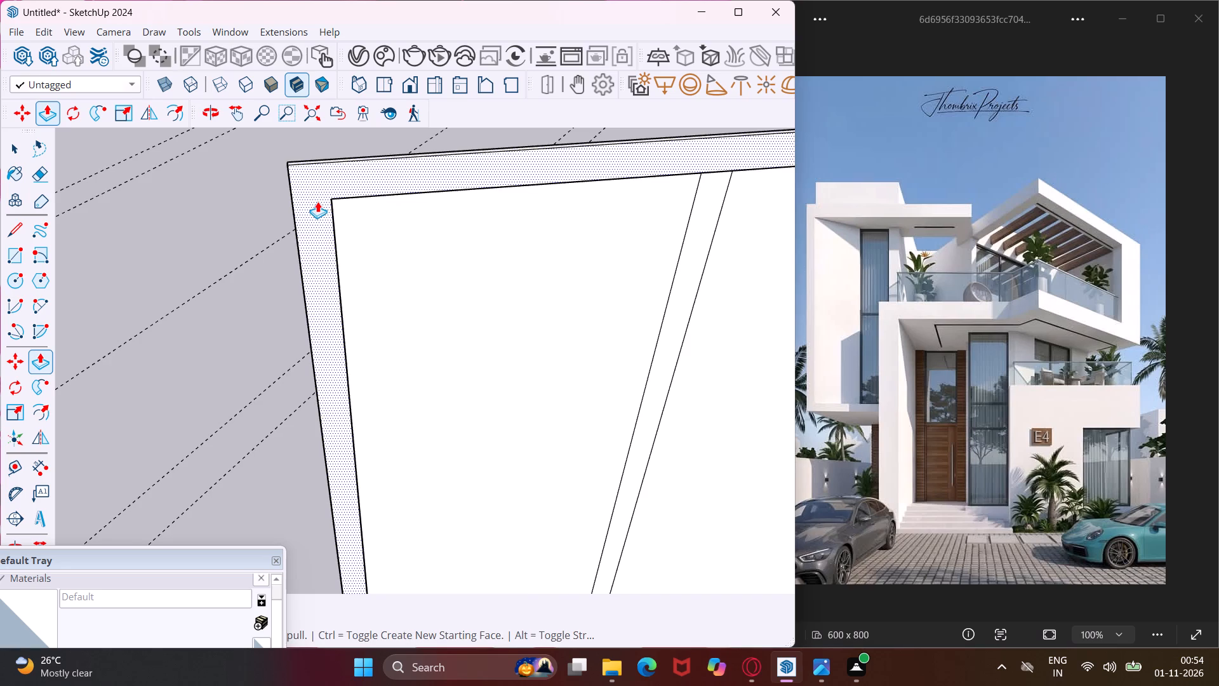
Push/Pull the small panel's central mullion outward until it is flush with the frame.
scroll(317, 201, "down", 3)
scroll(609, 201, "up", 2)
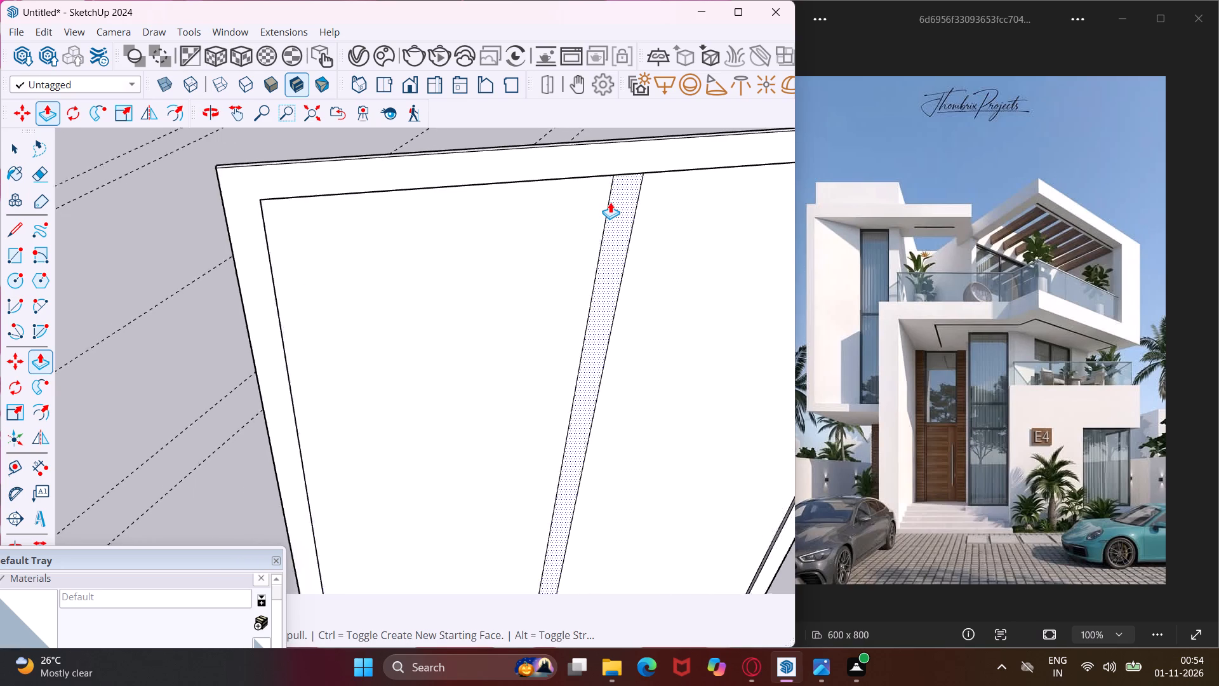
scroll(610, 202, "up", 4)
left_click(613, 203)
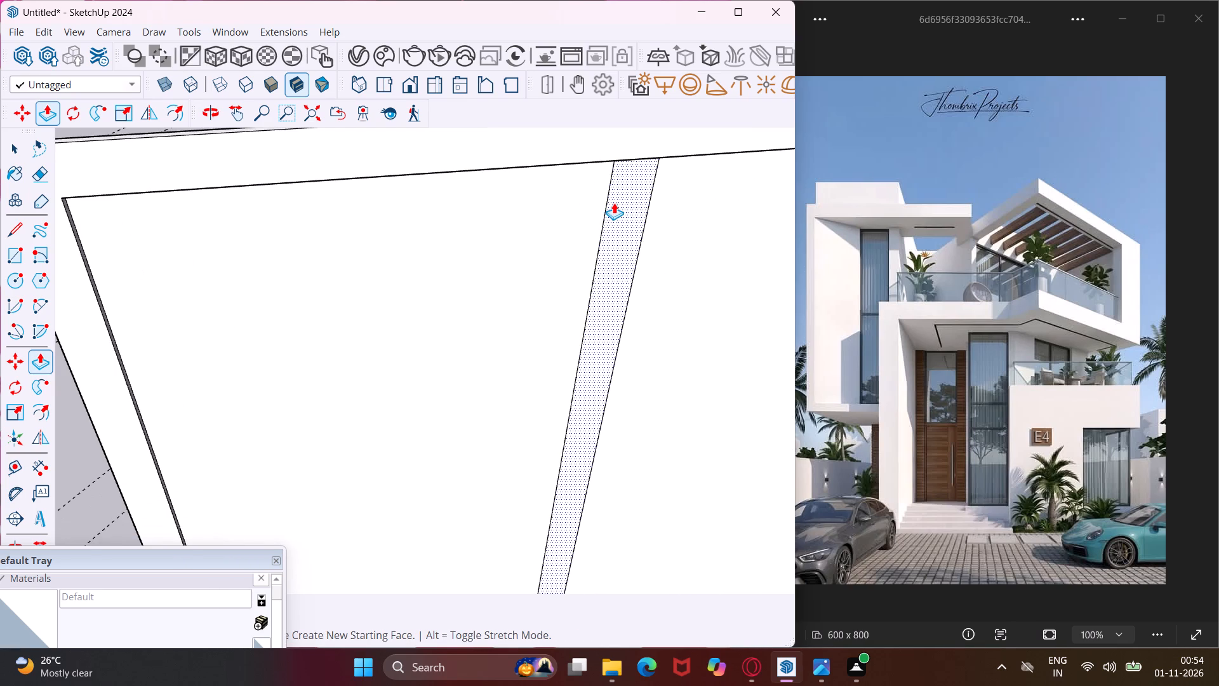
left_click(608, 144)
Extrude the frame and crossbar of the tall panel in front of the wide one by the same thin depth.
scroll(422, 173, "down", 6)
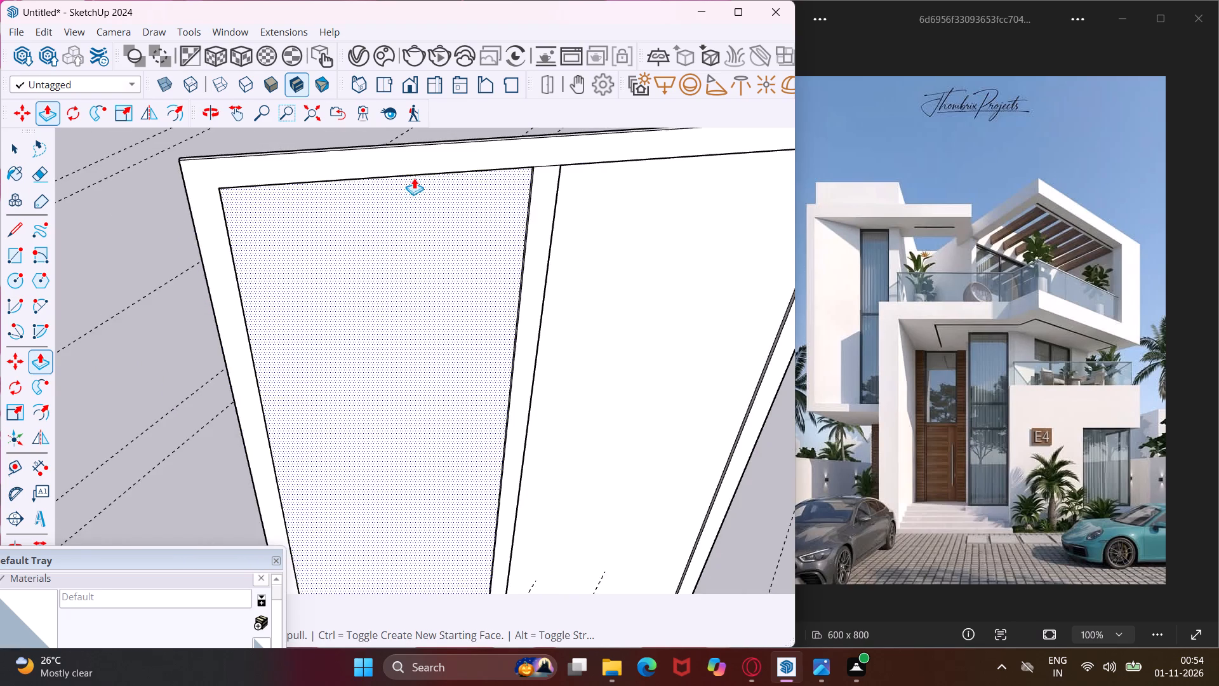
scroll(398, 177, "down", 20)
scroll(391, 171, "down", 13)
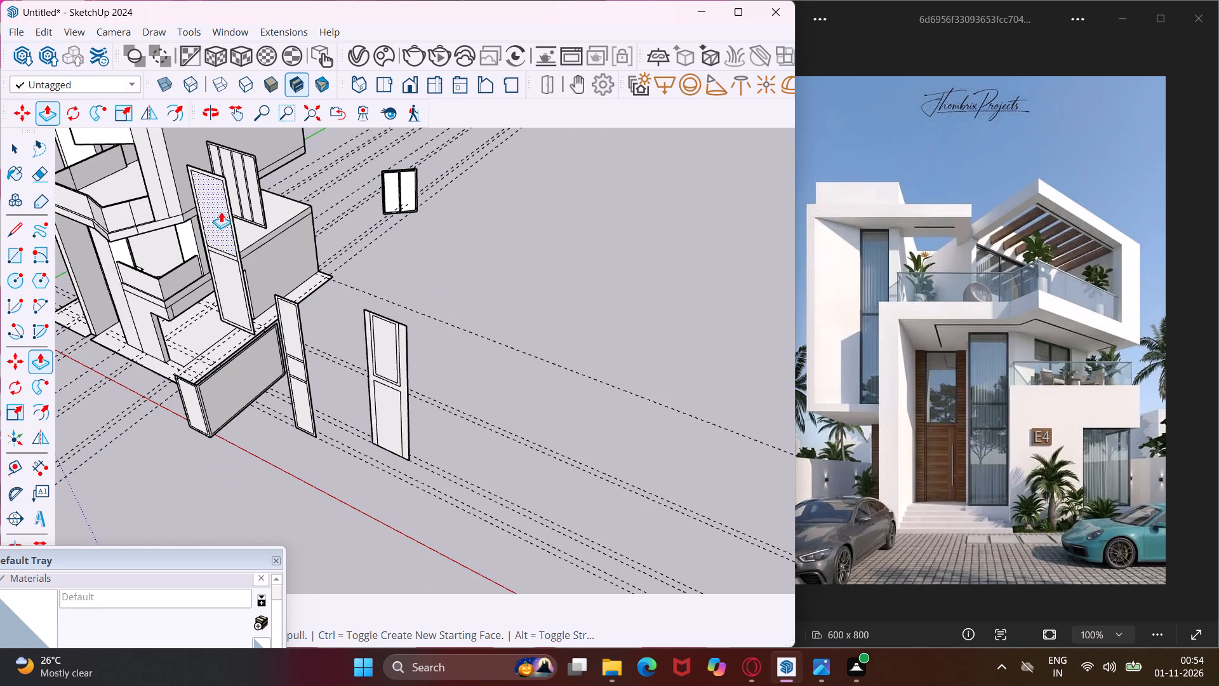
scroll(215, 163, "up", 14)
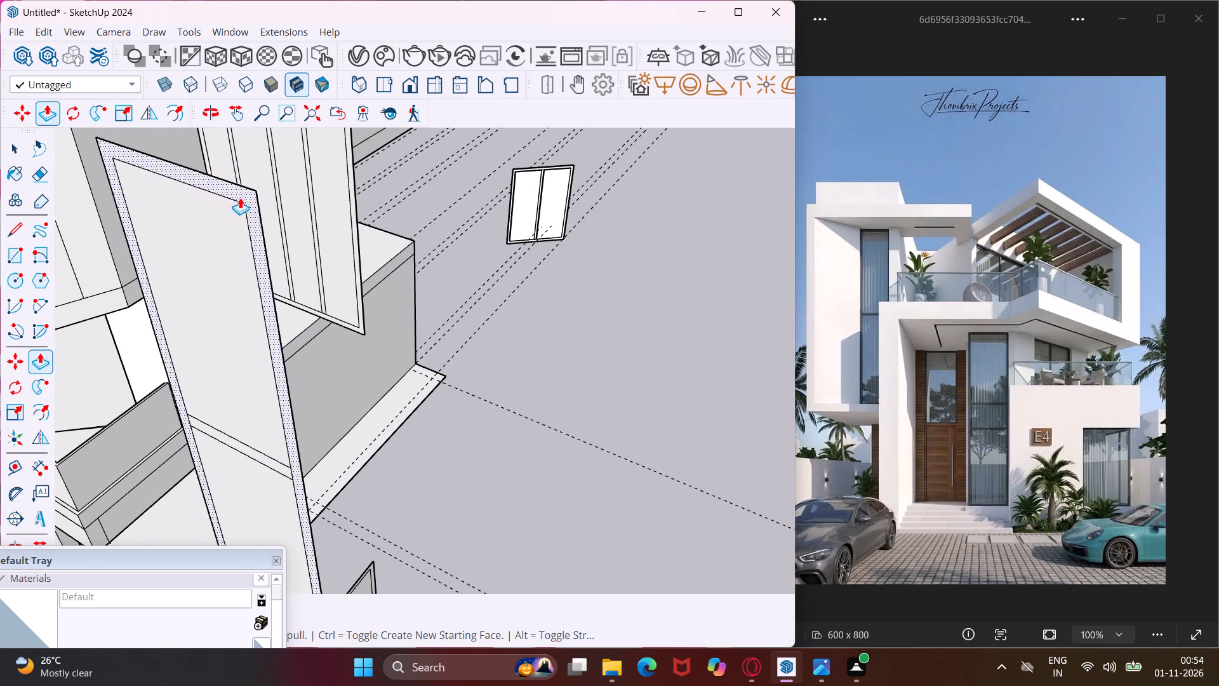
double_click(243, 196)
scroll(221, 443, "up", 4)
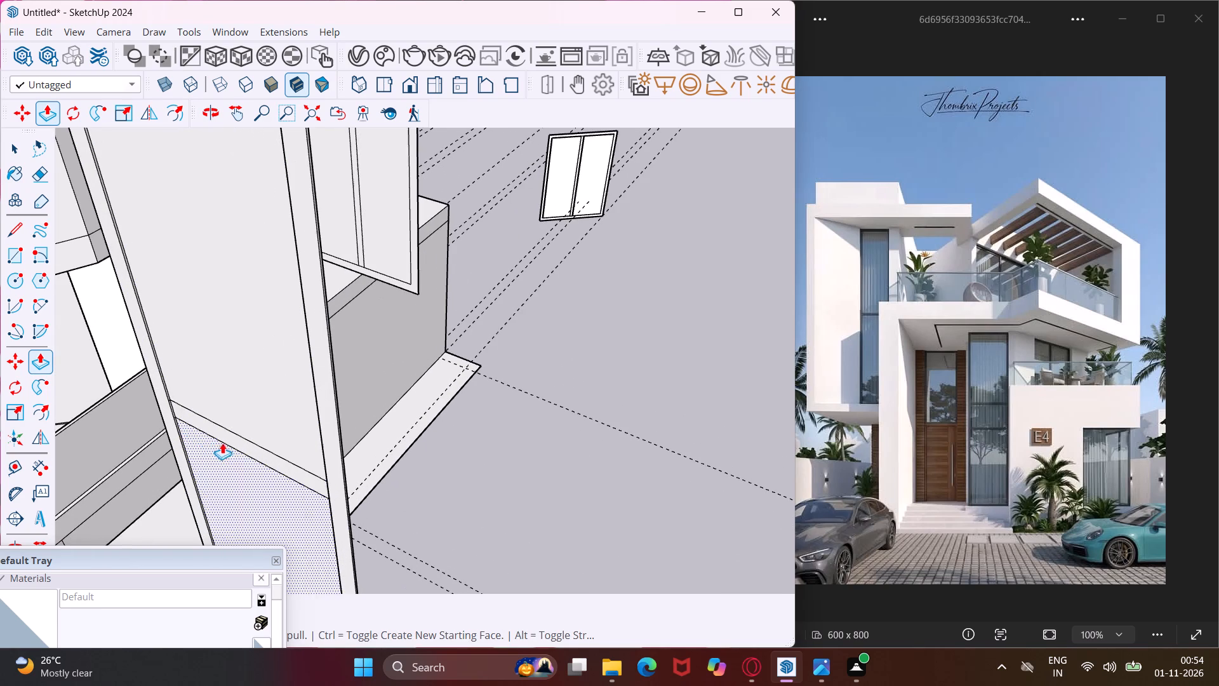
double_click(233, 438)
Extrude the wide four-pane panel's frame and its three vertical mullions by the same thin depth.
scroll(176, 424, "down", 4)
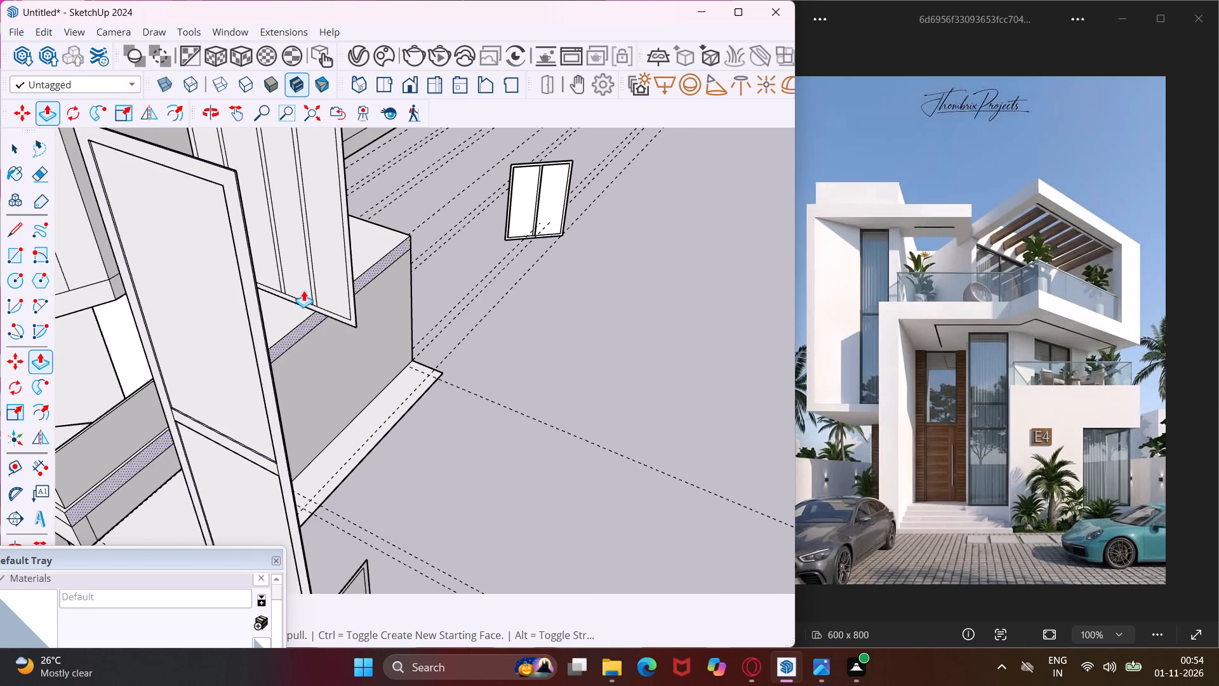
scroll(333, 227, "up", 8)
double_click(359, 234)
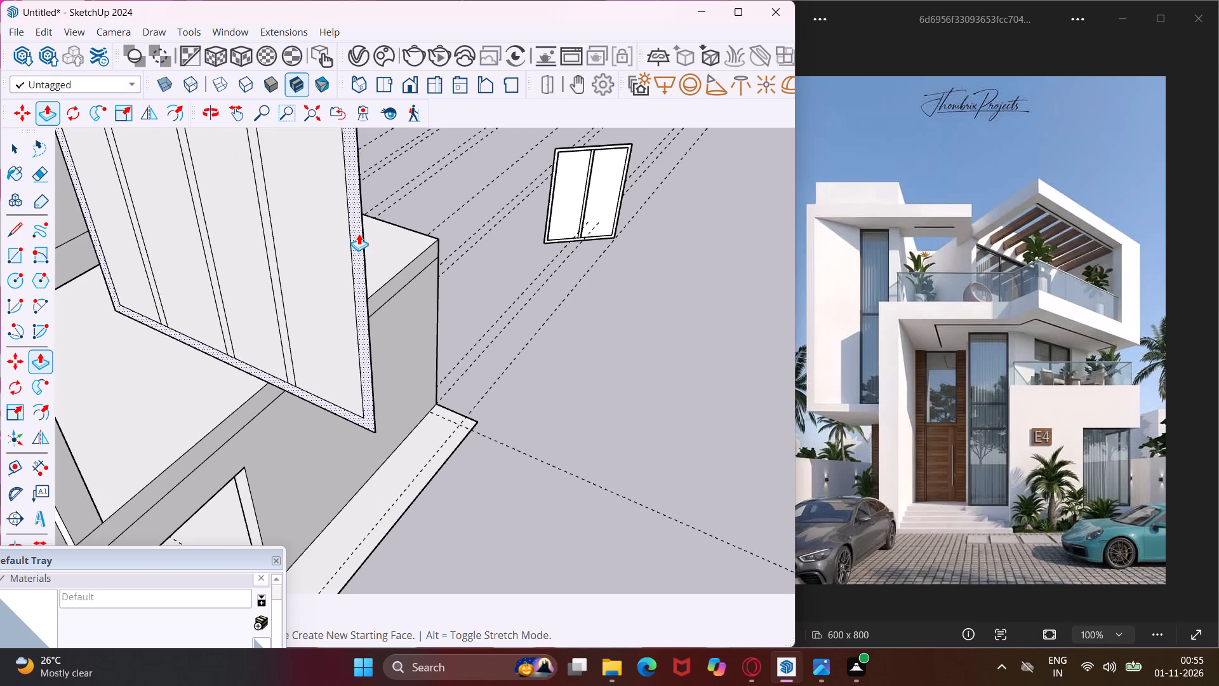
scroll(281, 323, "up", 3)
double_click(279, 324)
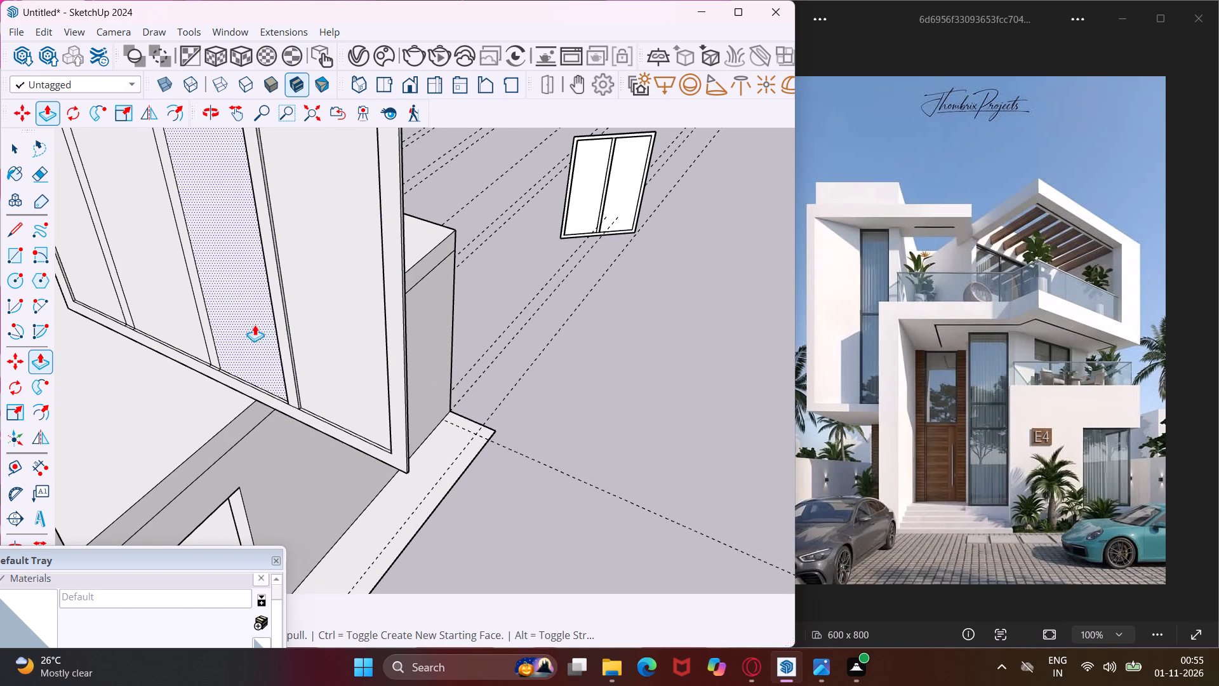
scroll(206, 325, "up", 2)
double_click(206, 325)
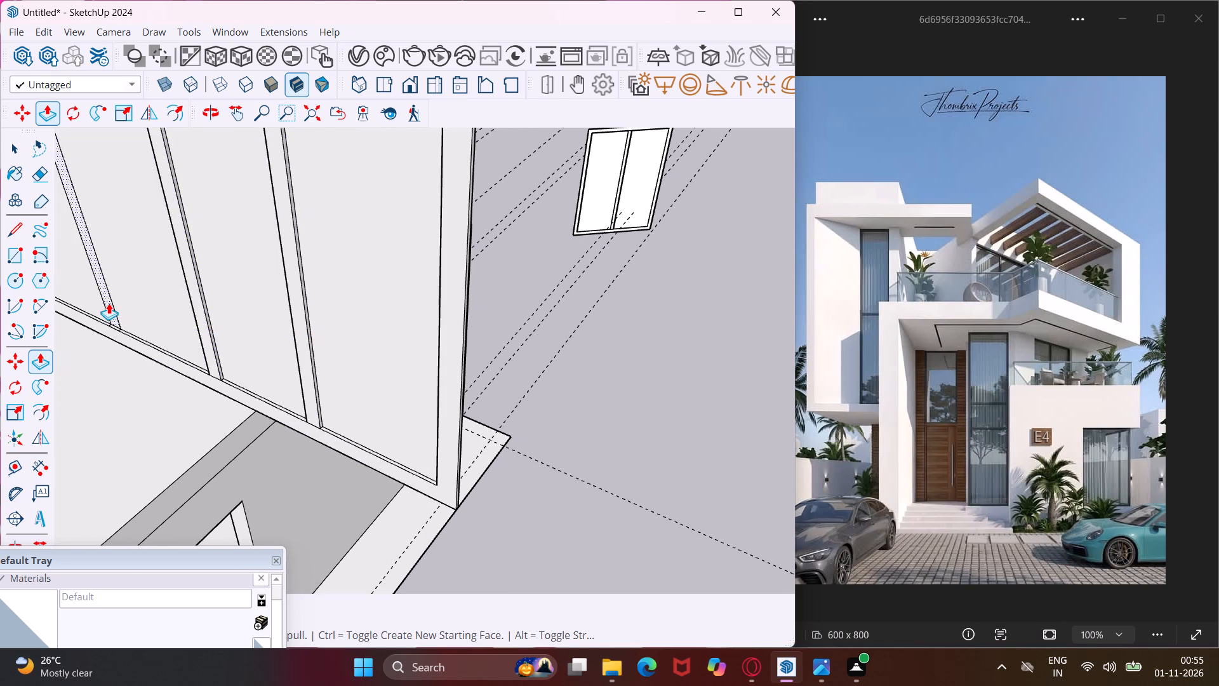
scroll(103, 300, "up", 3)
double_click(103, 300)
scroll(139, 319, "down", 5)
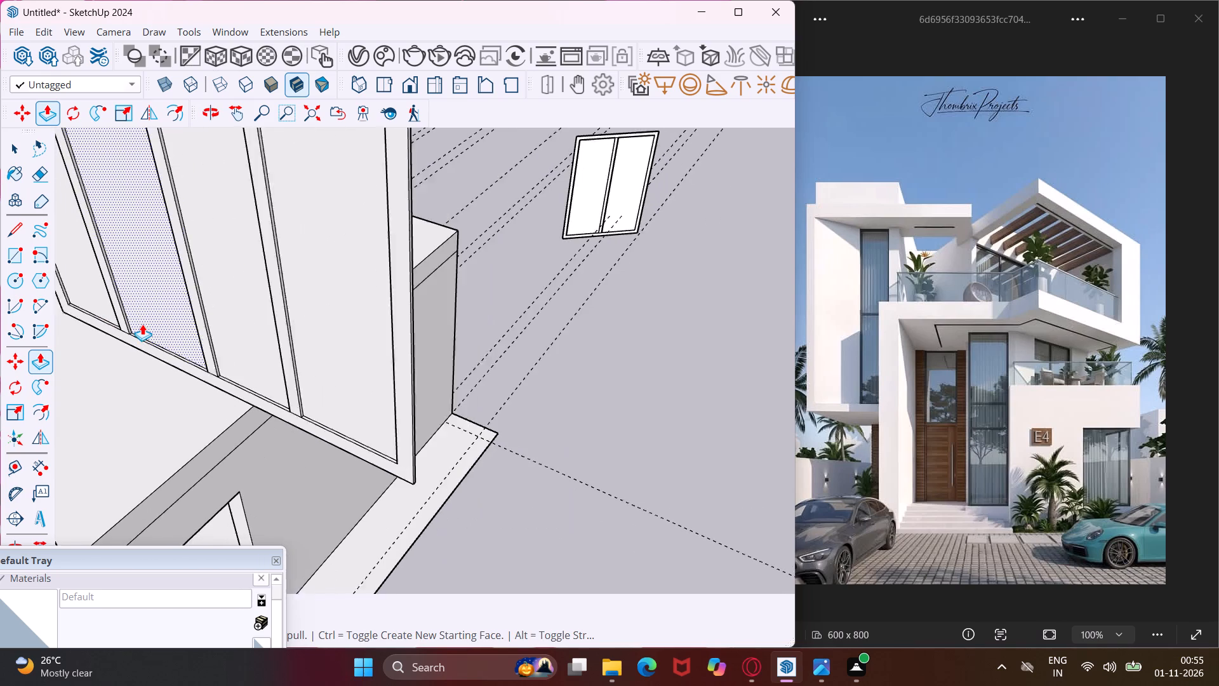
scroll(142, 324, "down", 19)
scroll(164, 317, "down", 2)
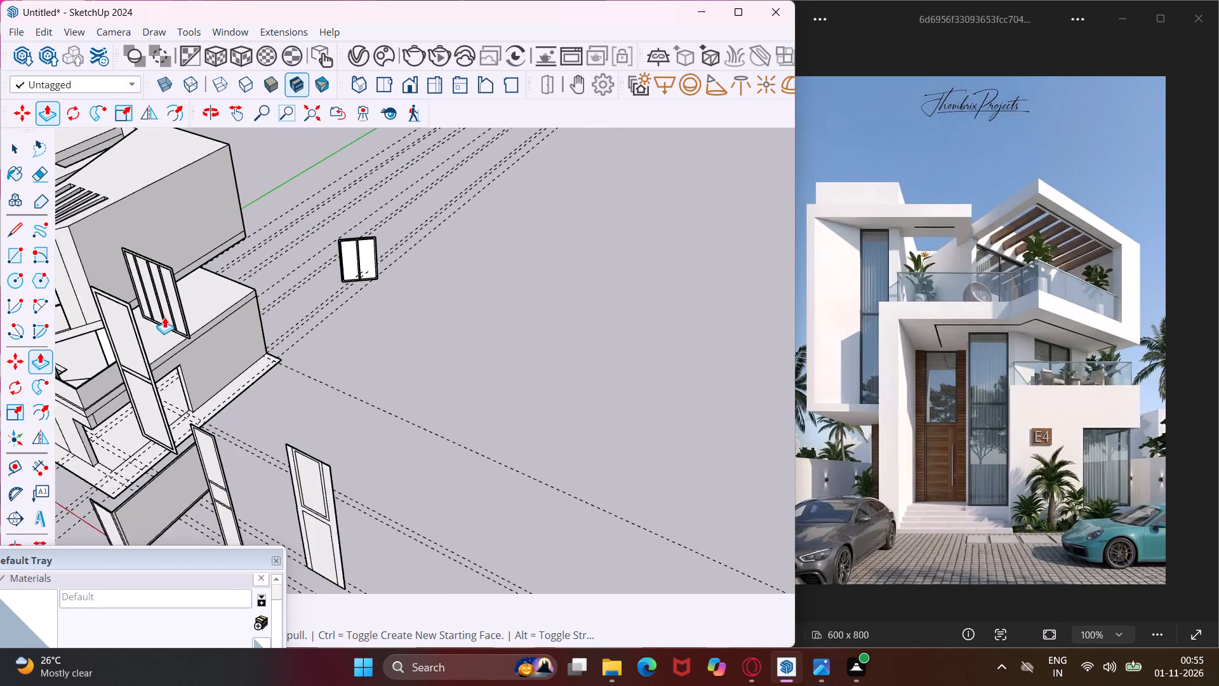
Extrude the frame and two crossbars of the narrow tall panel in front of the house by the same thin depth.
scroll(164, 317, "down", 5)
scroll(196, 440, "up", 5)
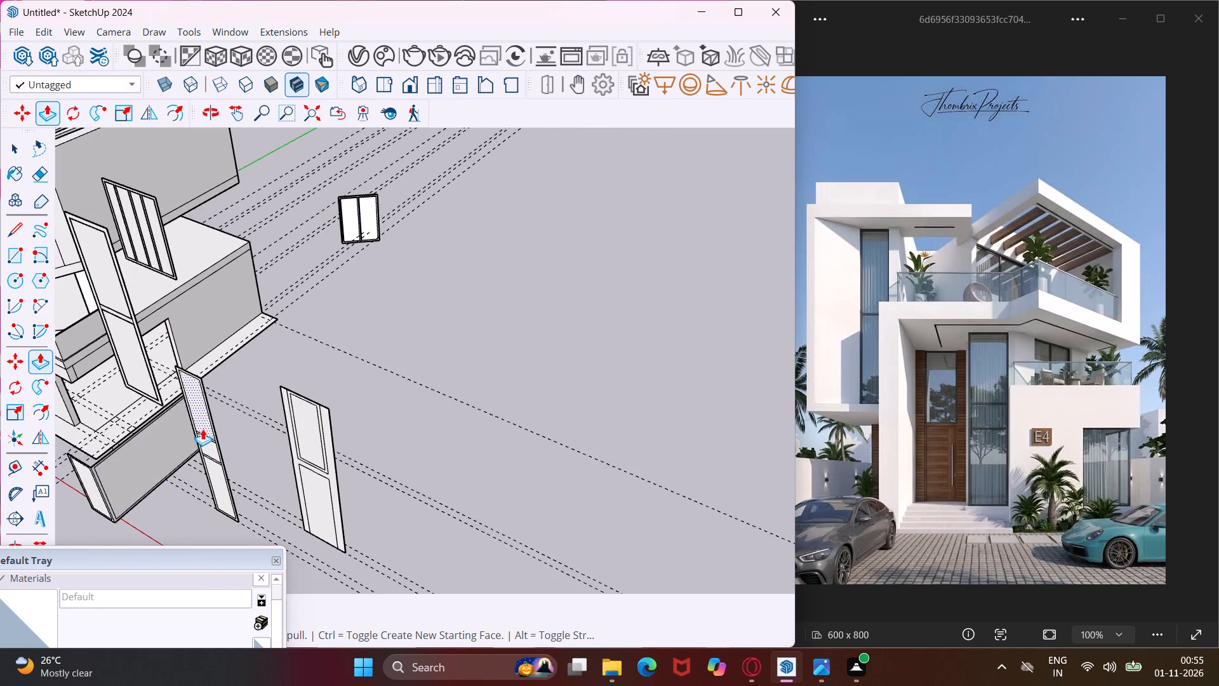
scroll(203, 429, "up", 15)
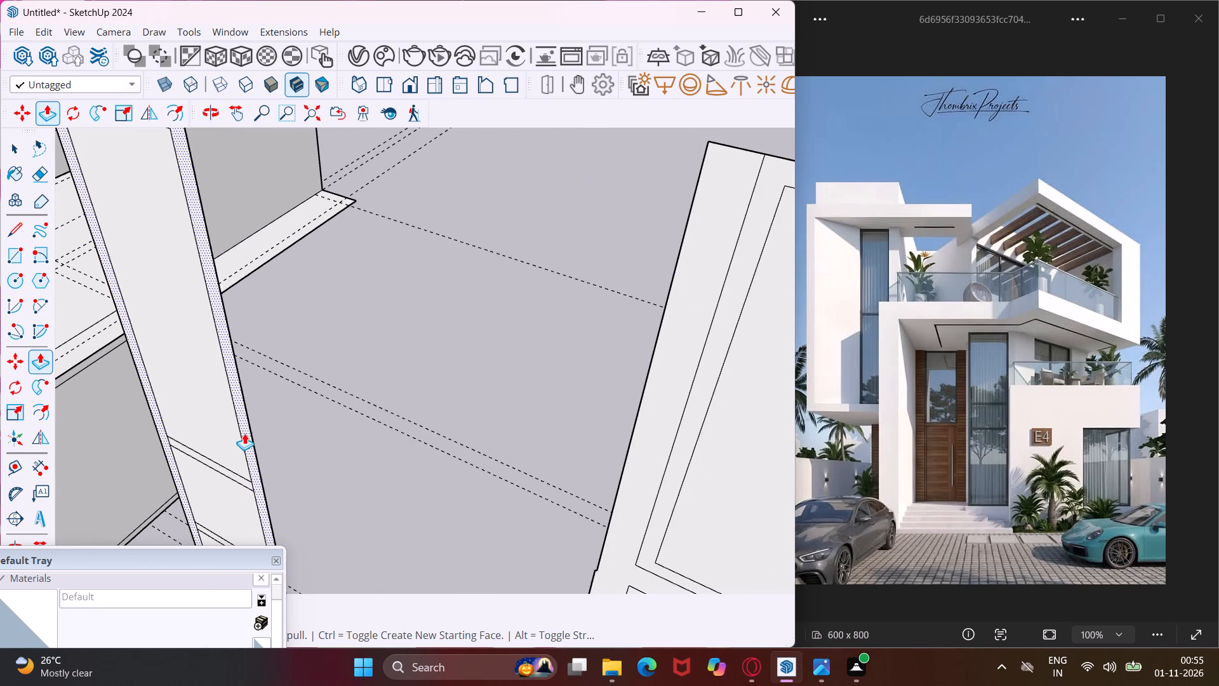
double_click(244, 433)
scroll(236, 478, "up", 4)
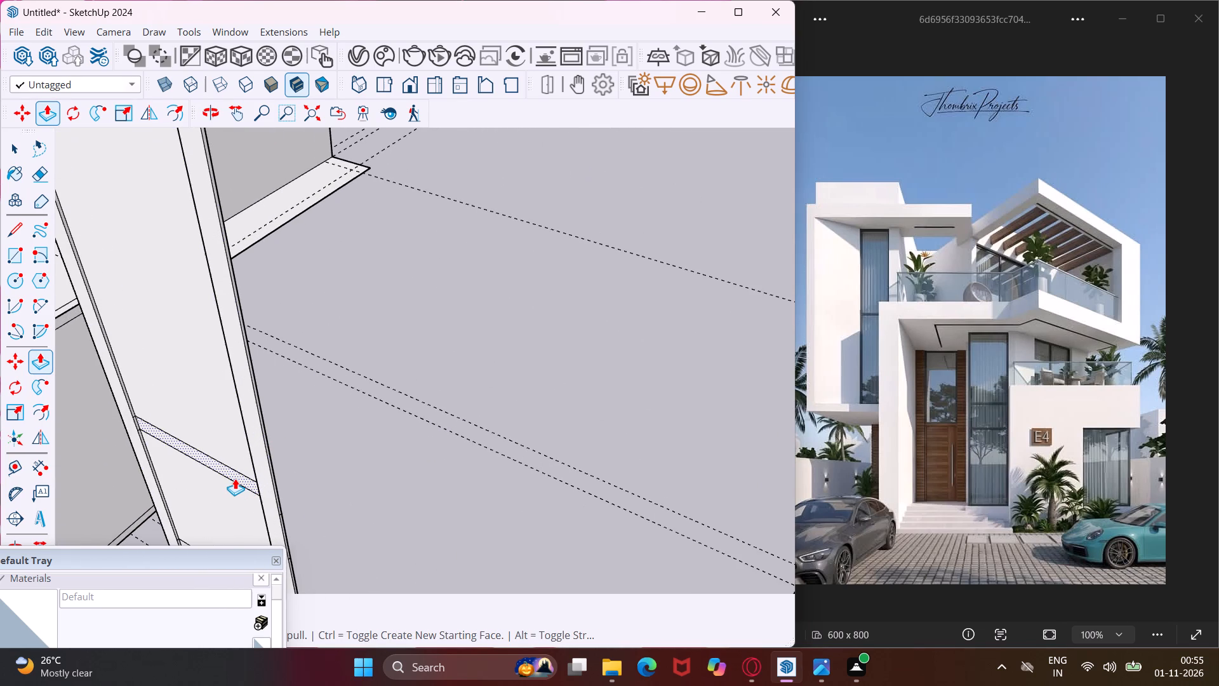
double_click(235, 478)
scroll(196, 433, "down", 9)
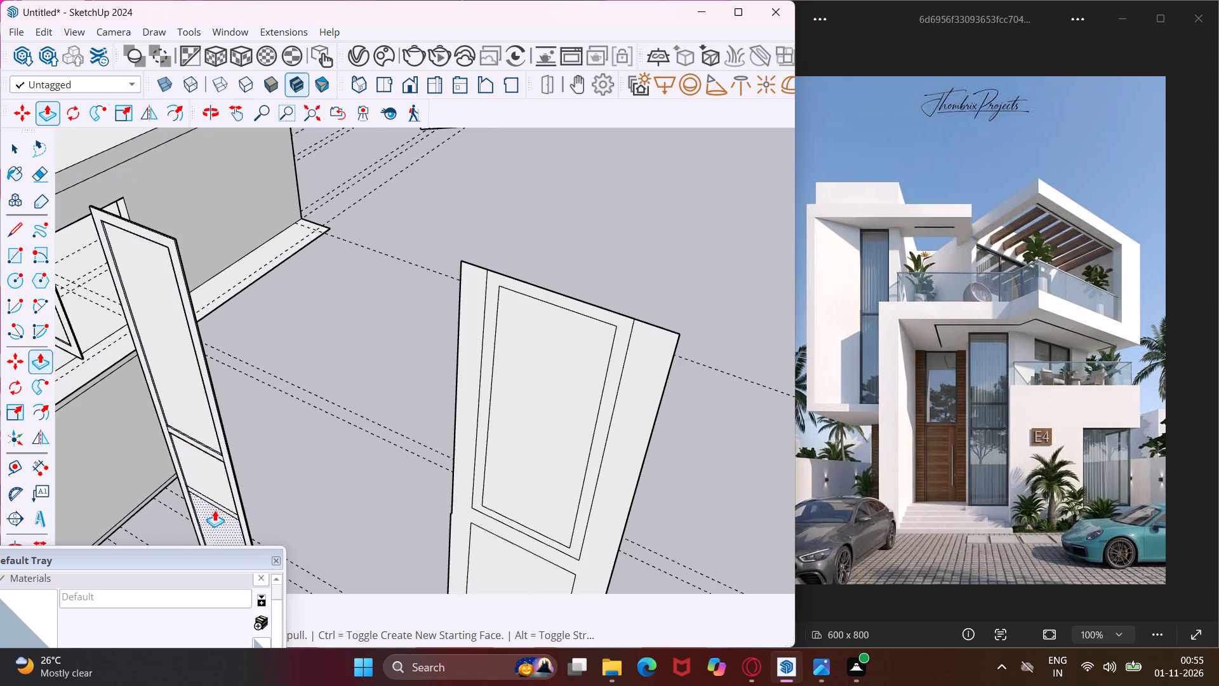
scroll(215, 510, "up", 10)
double_click(225, 506)
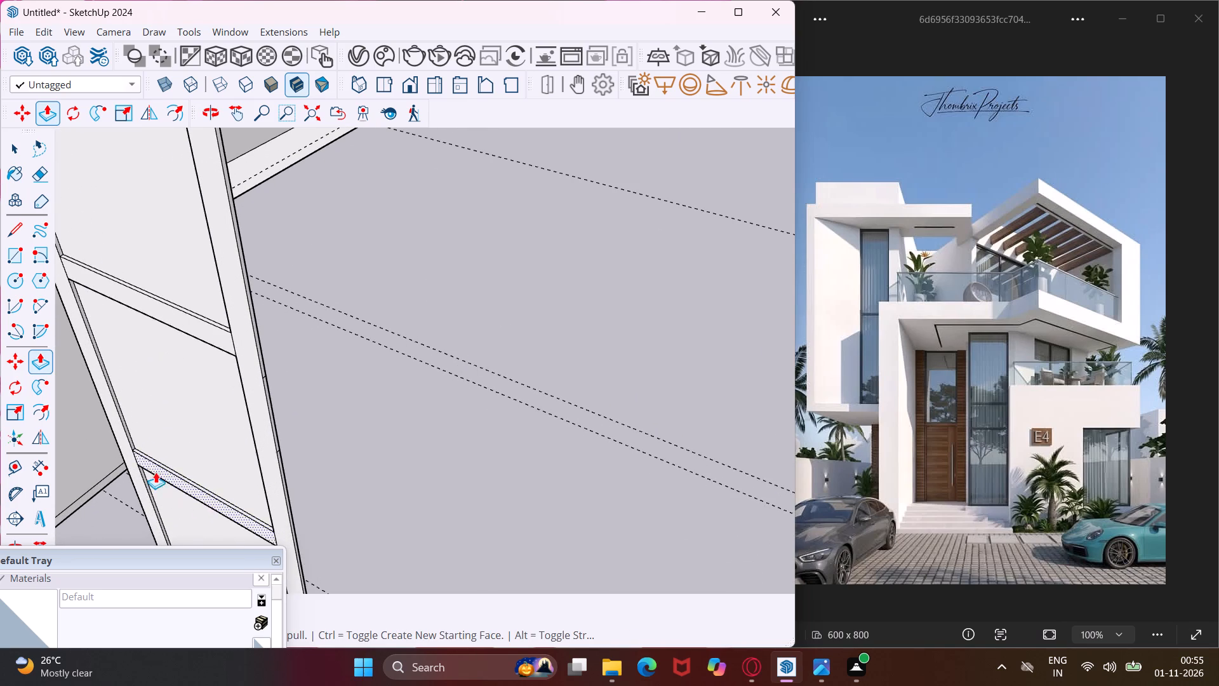
Extrude the border around the door panel's upper pane by the same thin depth.
scroll(144, 461, "down", 10)
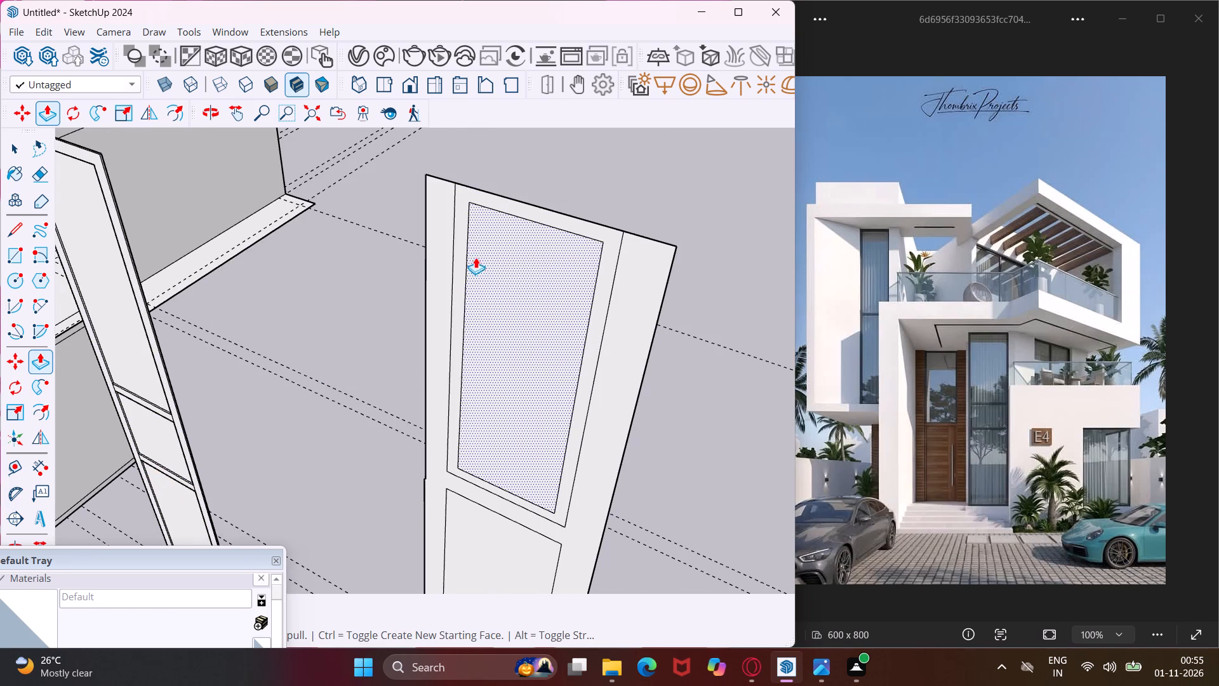
scroll(475, 255, "up", 3)
double_click(458, 245)
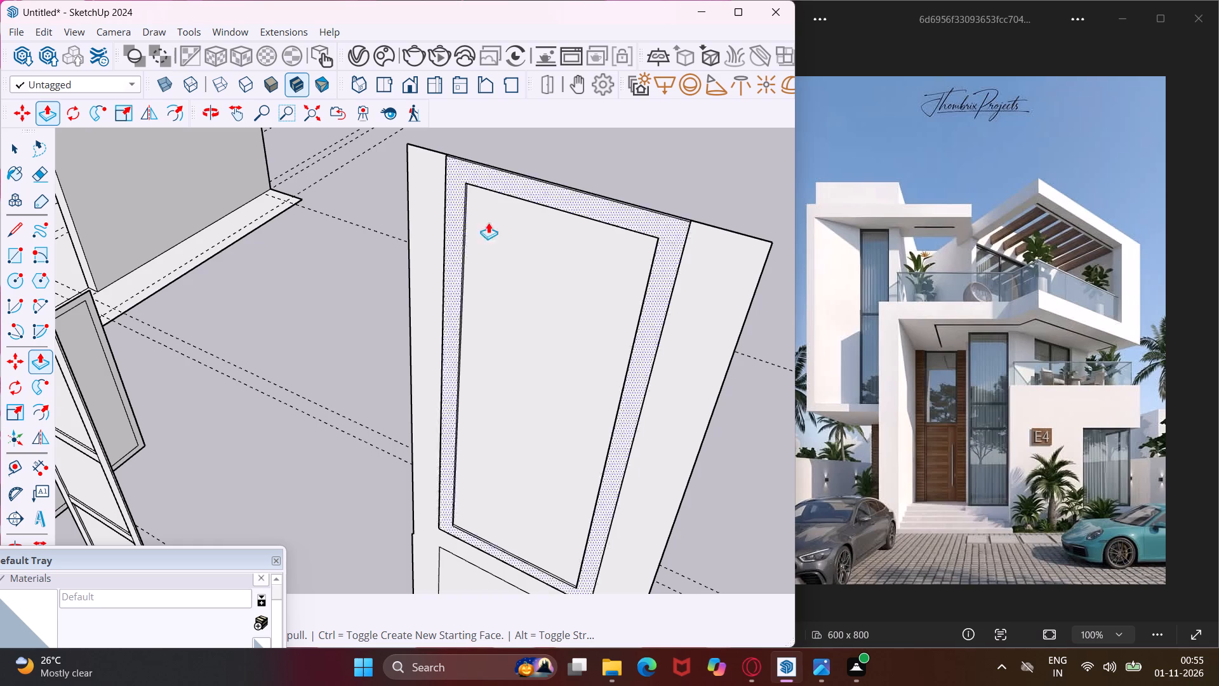
Delete the lower inset face of the door panel to leave an opening.
scroll(503, 204, "down", 12)
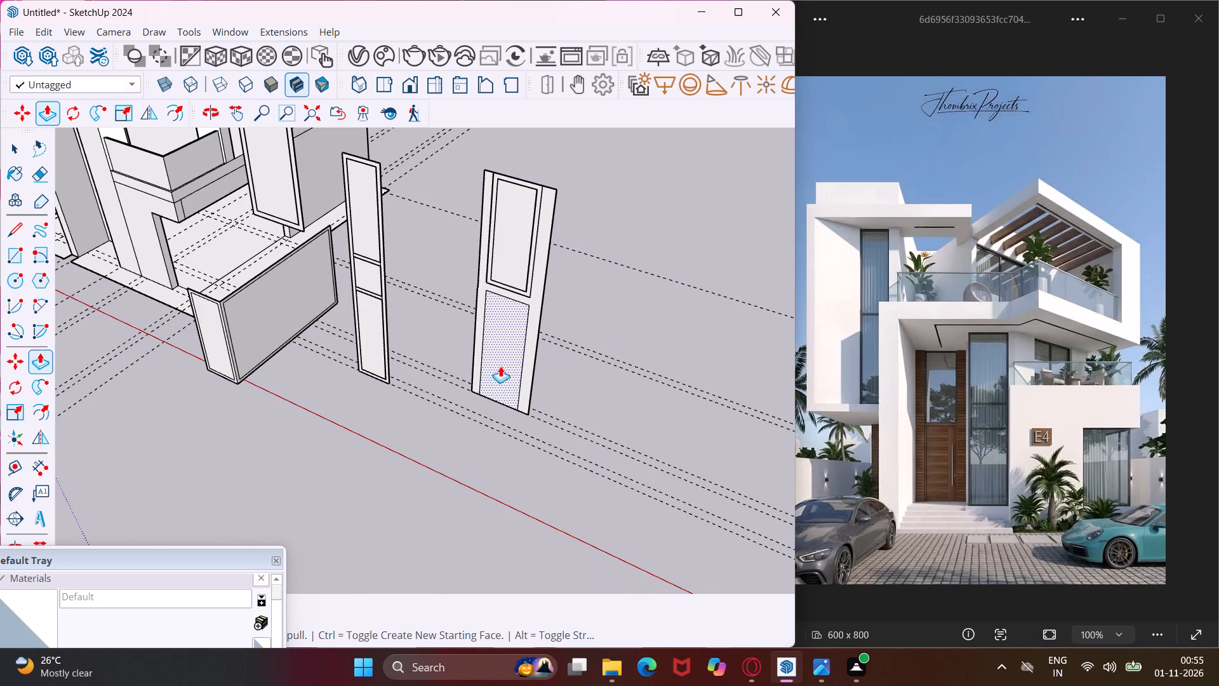
key("Escape")
key("space")
left_click(512, 363)
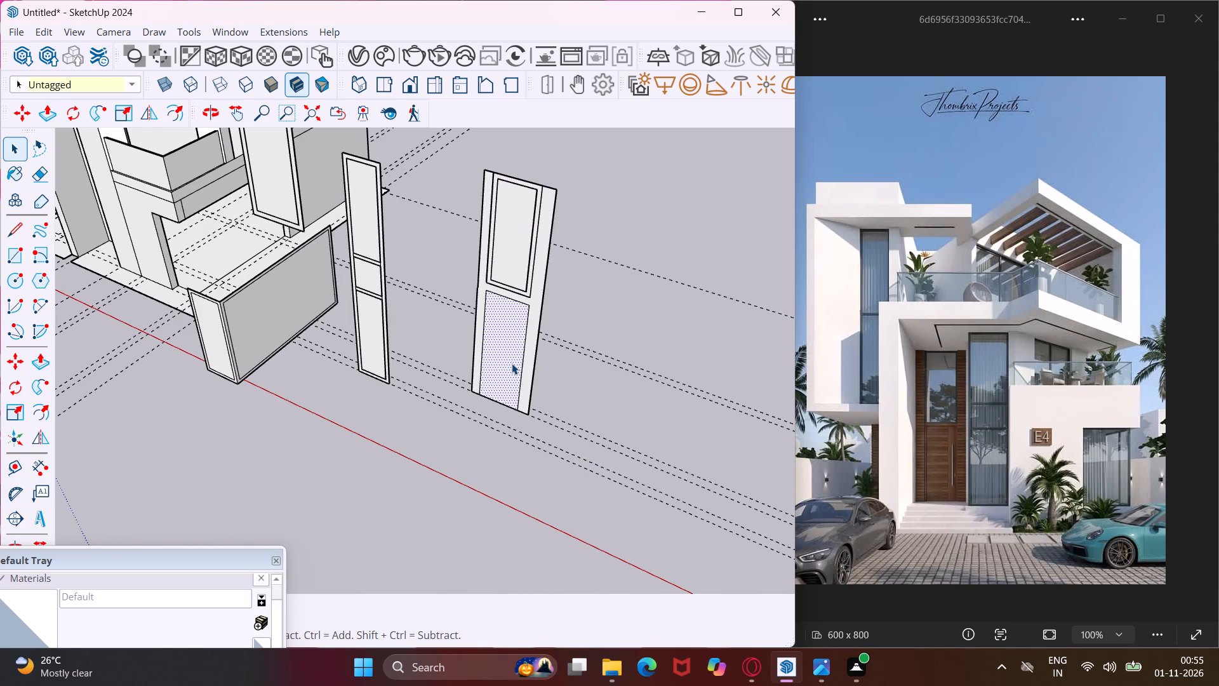
key("Delete")
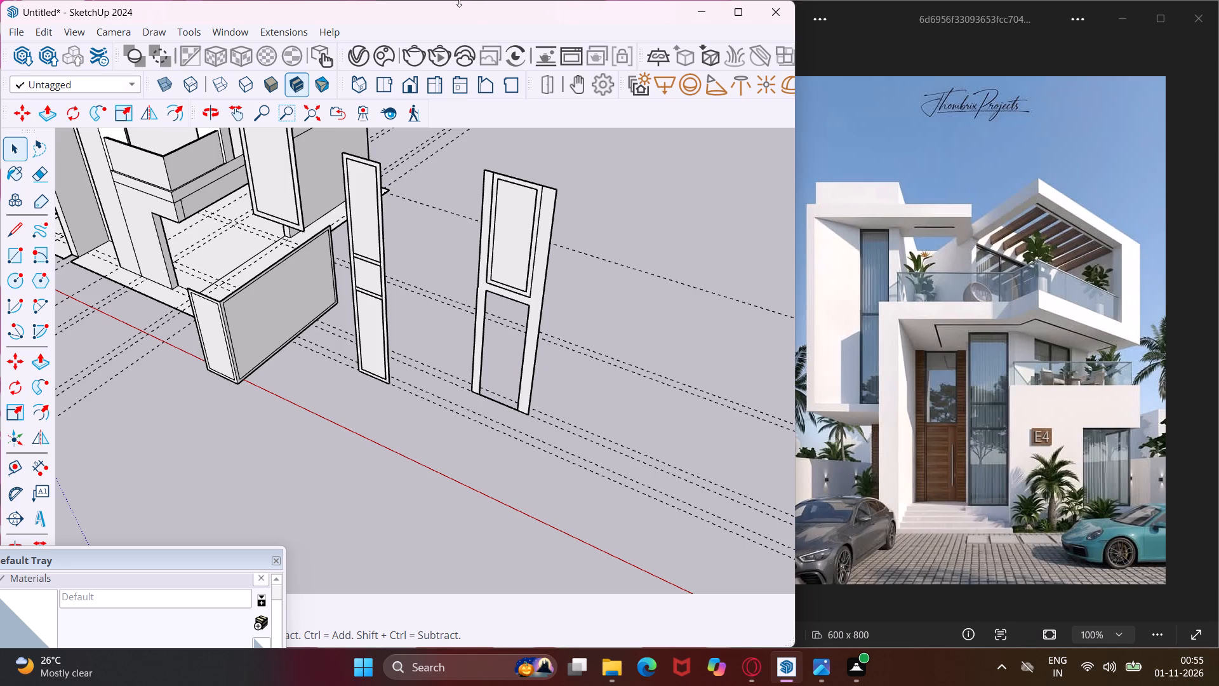
Search the downloaded Chaos Cosmos assets for door, import Door 243 053 and place it beside the door panel.
left_click(390, 64)
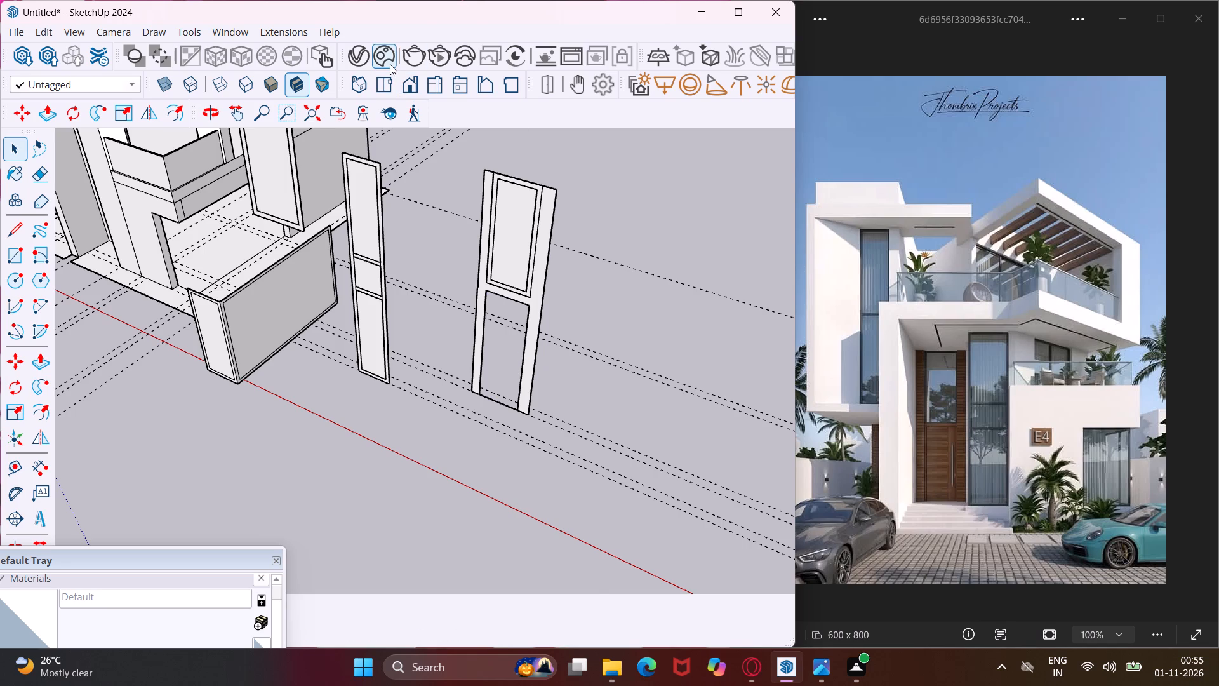
left_click(323, 40)
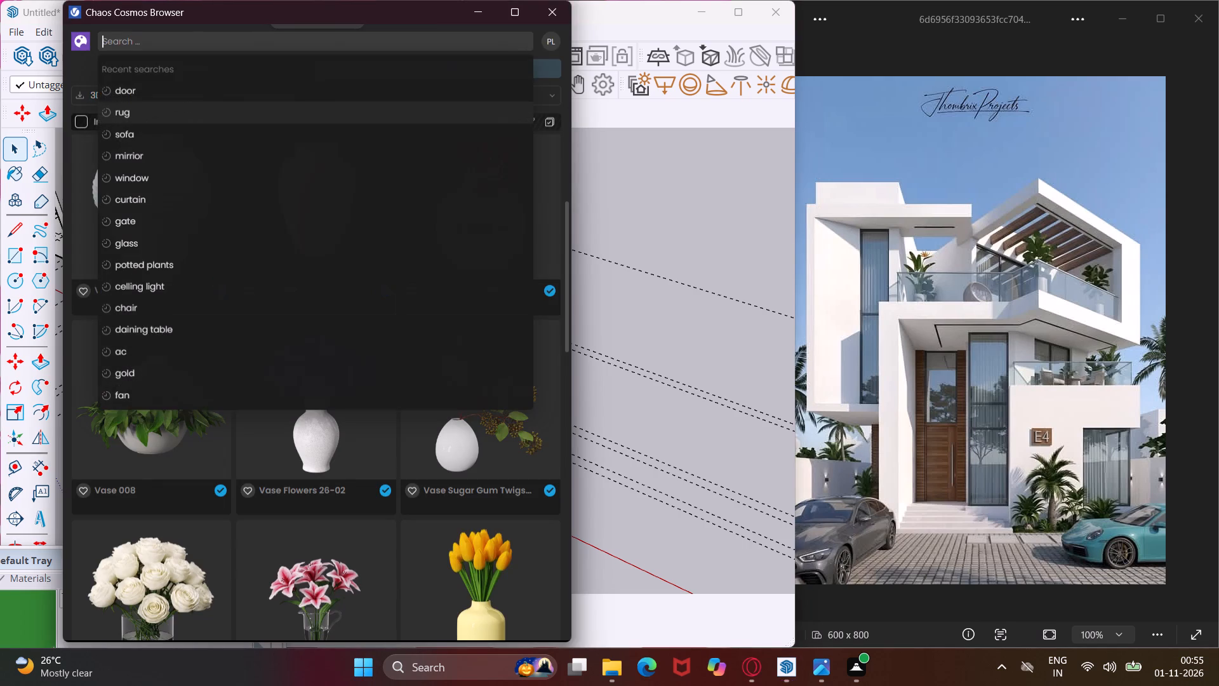
left_click(191, 98)
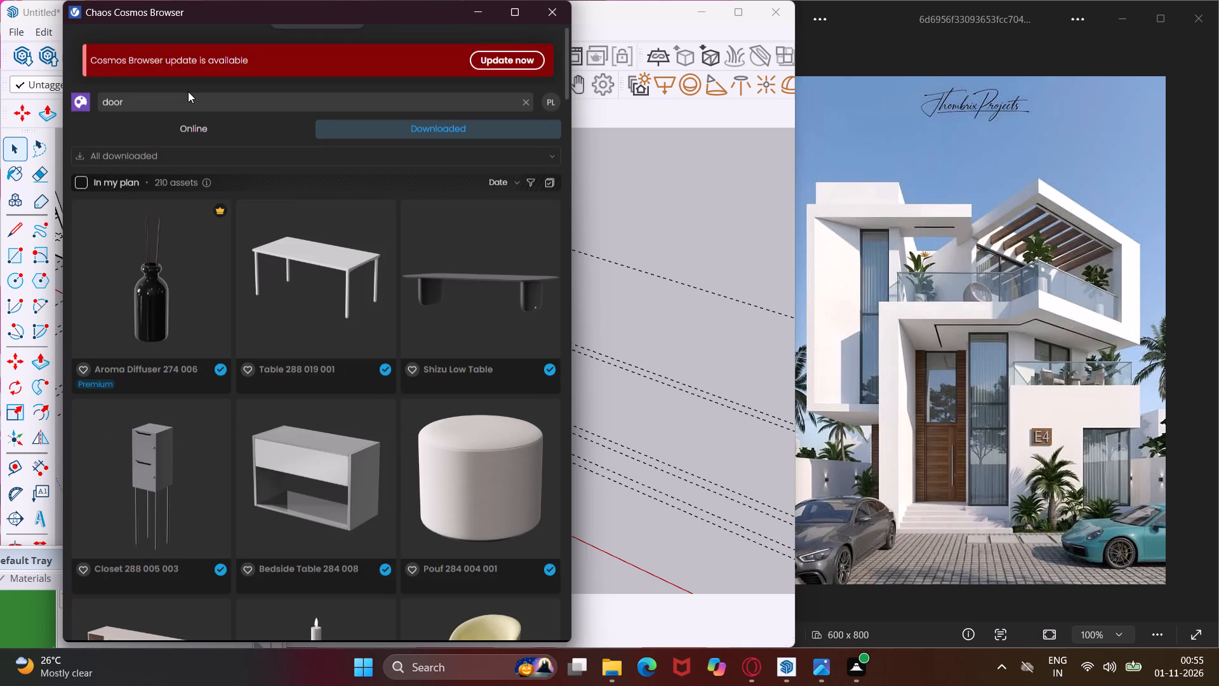
scroll(337, 413, "down", 13)
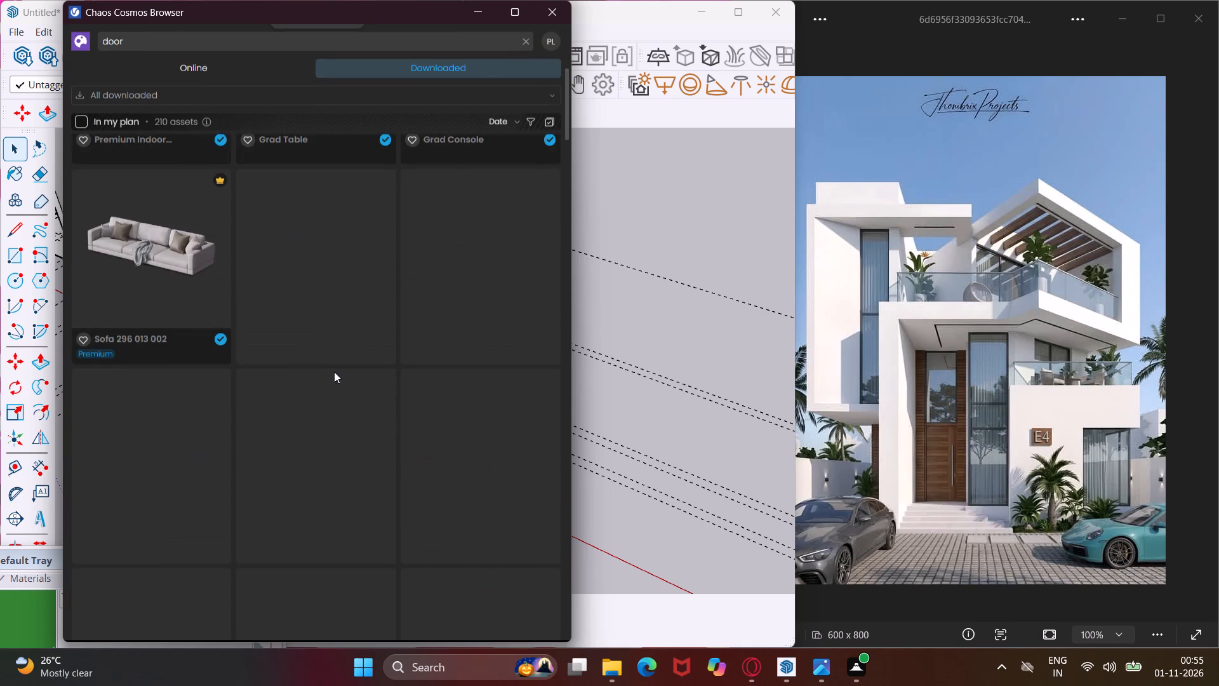
scroll(334, 372, "down", 10)
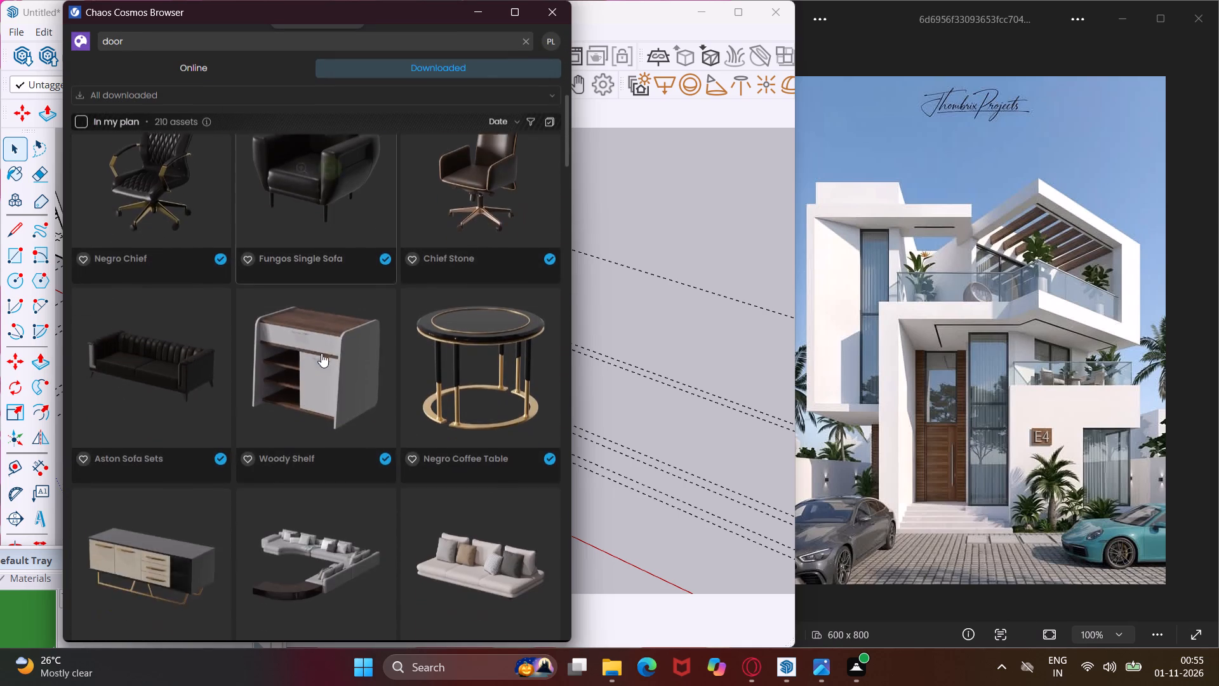
scroll(321, 353, "down", 12)
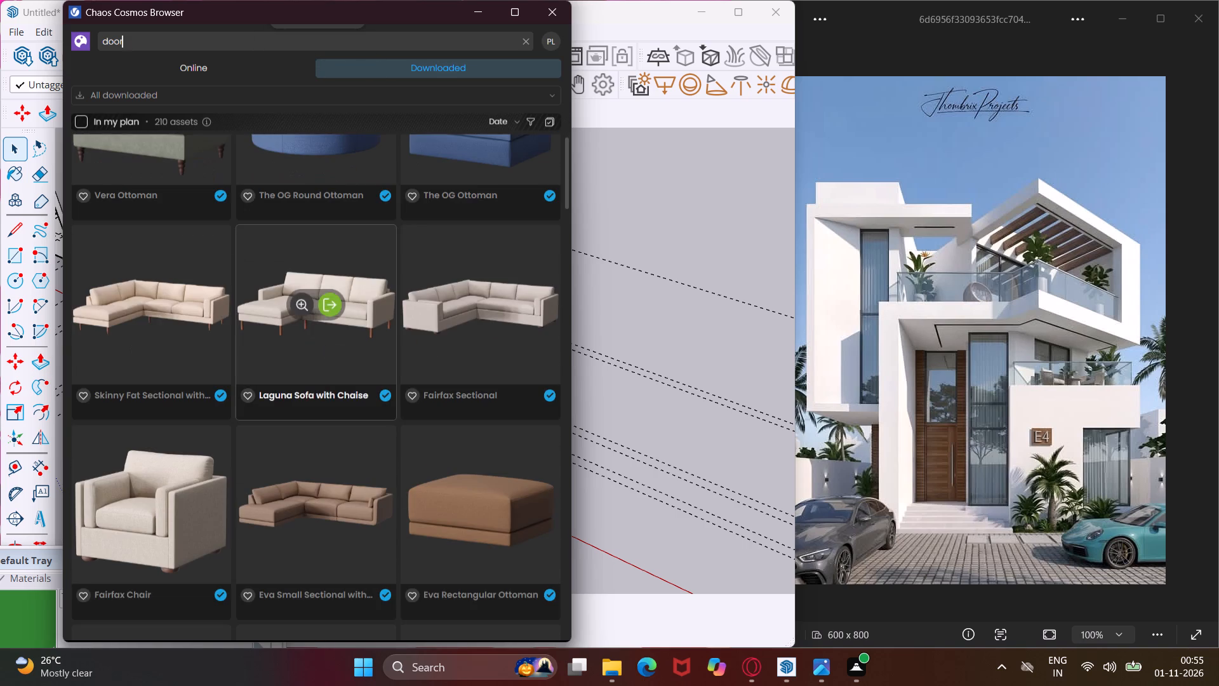
scroll(322, 344, "down", 17)
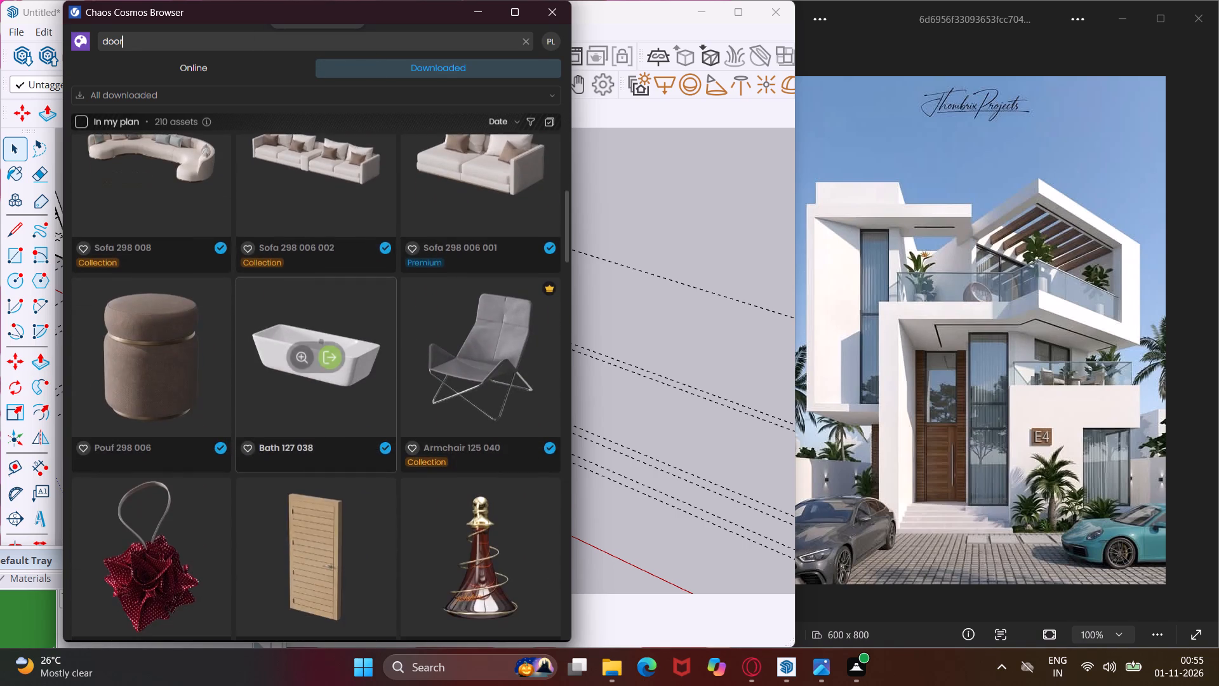
scroll(322, 344, "down", 14)
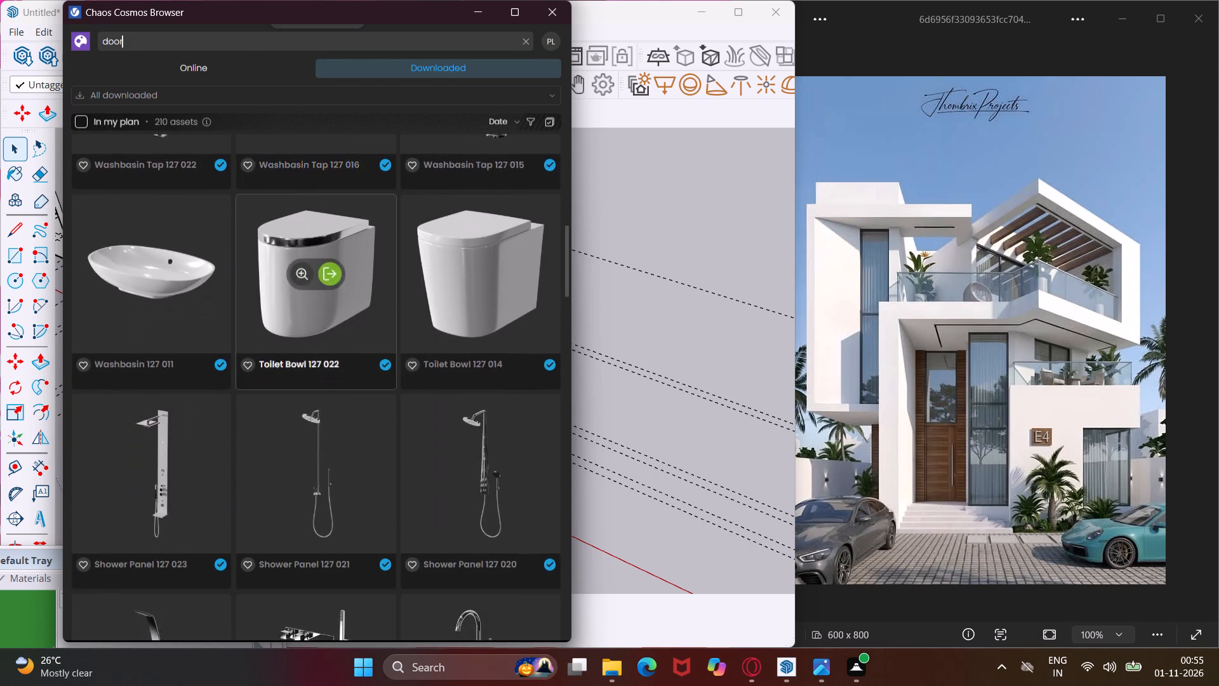
scroll(326, 334, "down", 5)
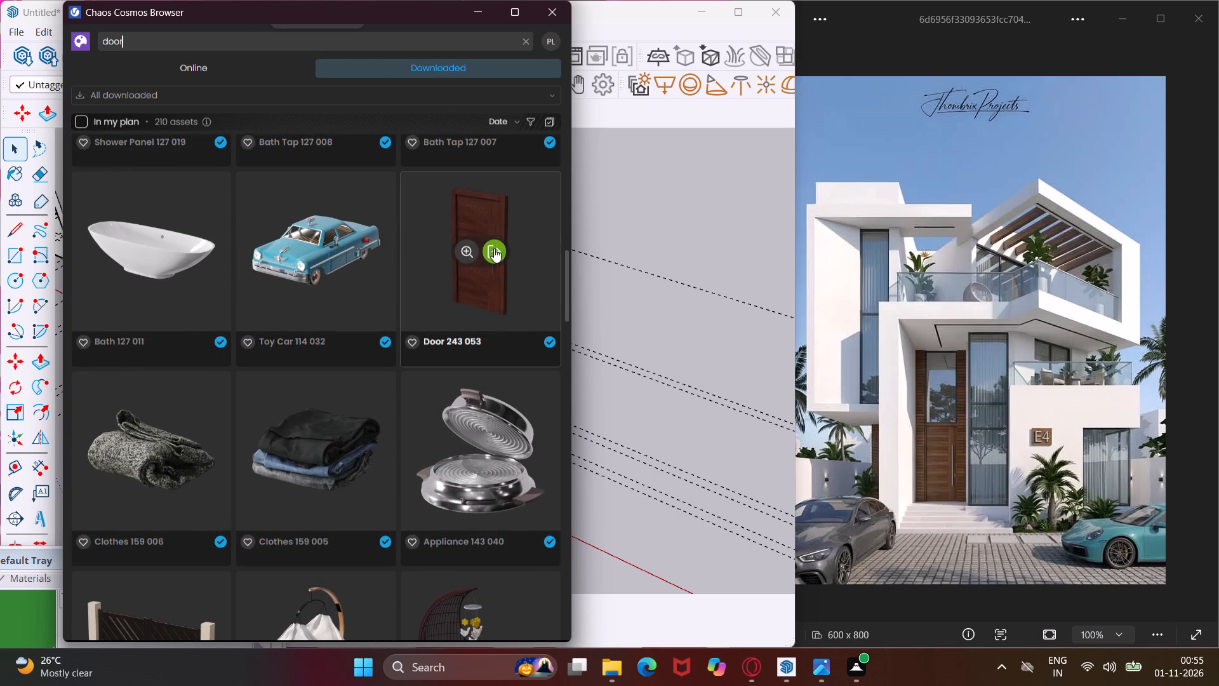
left_click(490, 248)
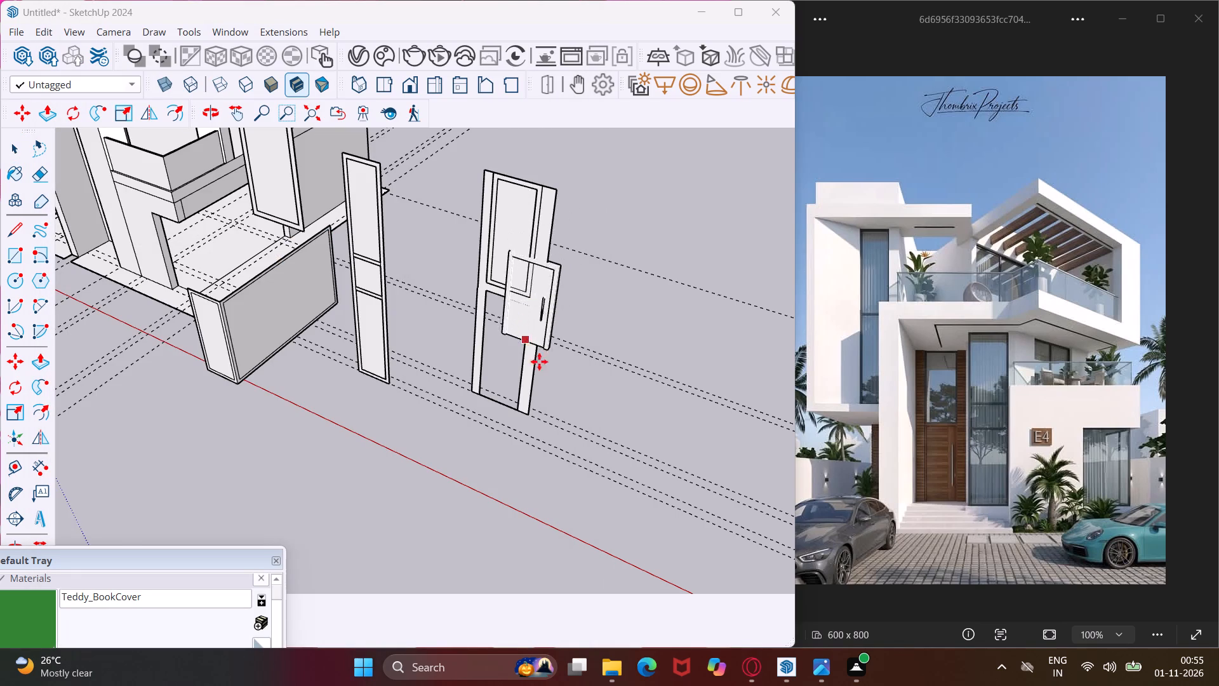
left_click(570, 418)
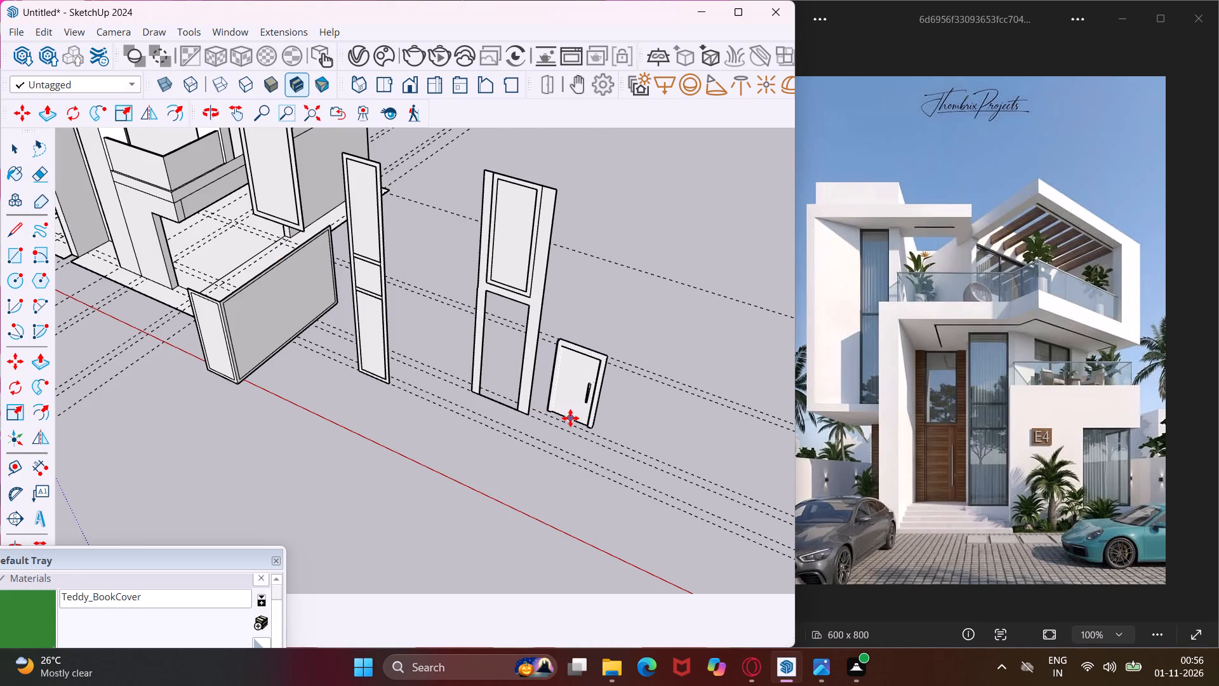
key("Escape")
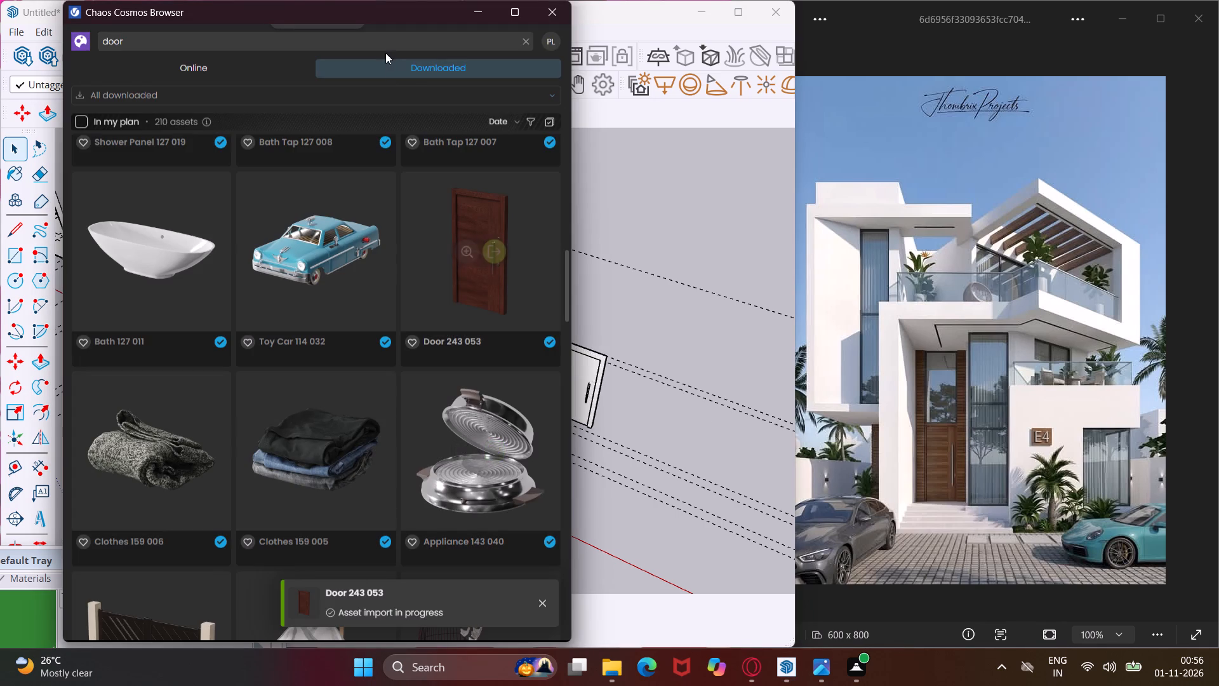
Search the Chaos Cosmos assets for curtain, import Curtains 004 and place it beside the imported door.
left_click(380, 44)
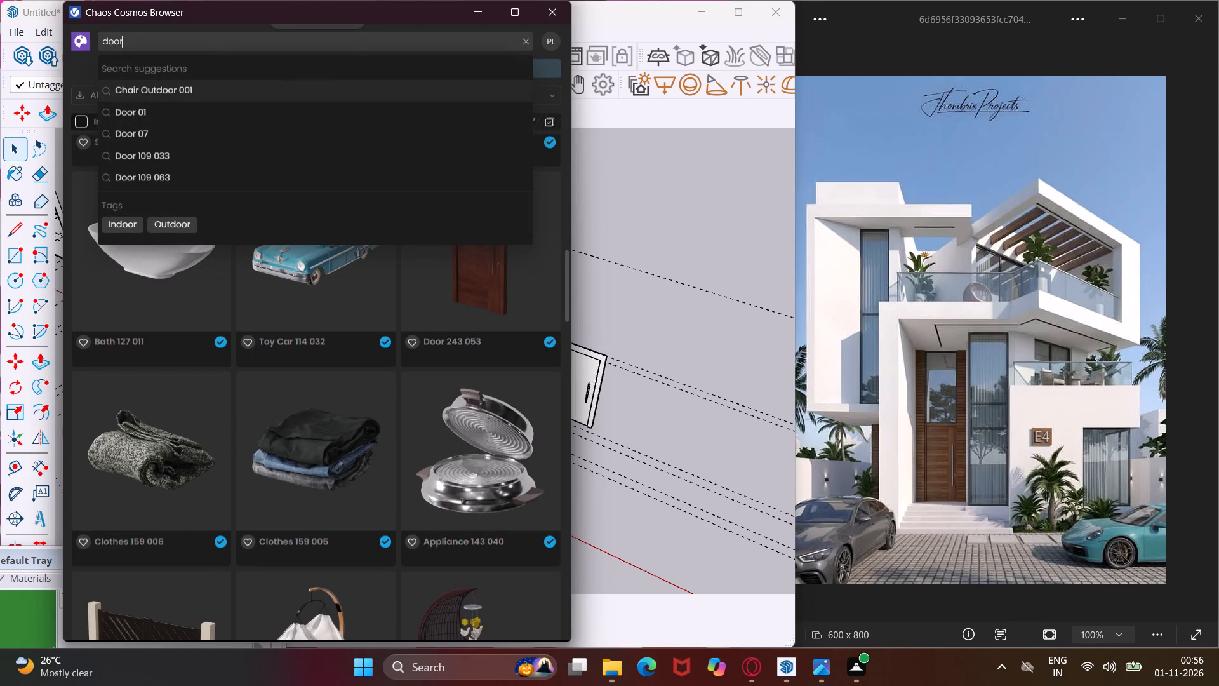
key("BackSpace")
key("BackSpace")
key("BackSpace")
key("BackSpace")
key("BackSpace")
key("BackSpace")
key("BackSpace")
key("BackSpace")
key("BackSpace")
key("BackSpace")
key("BackSpace")
key("BackSpace")
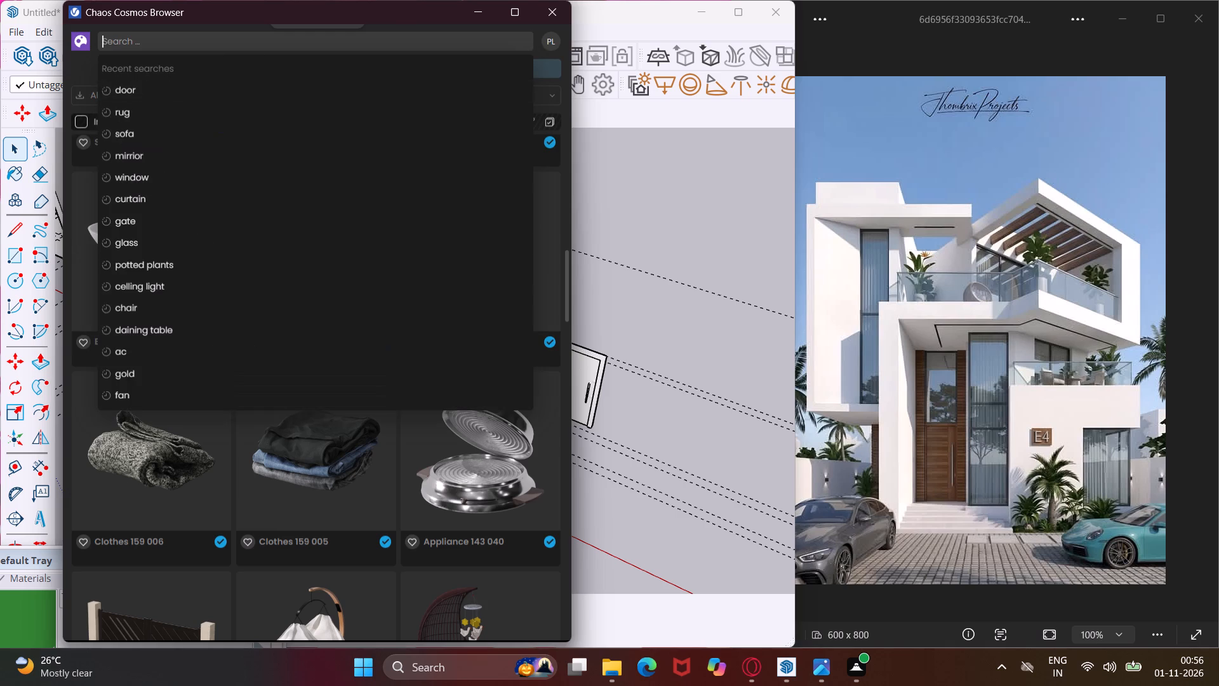
left_click(153, 210)
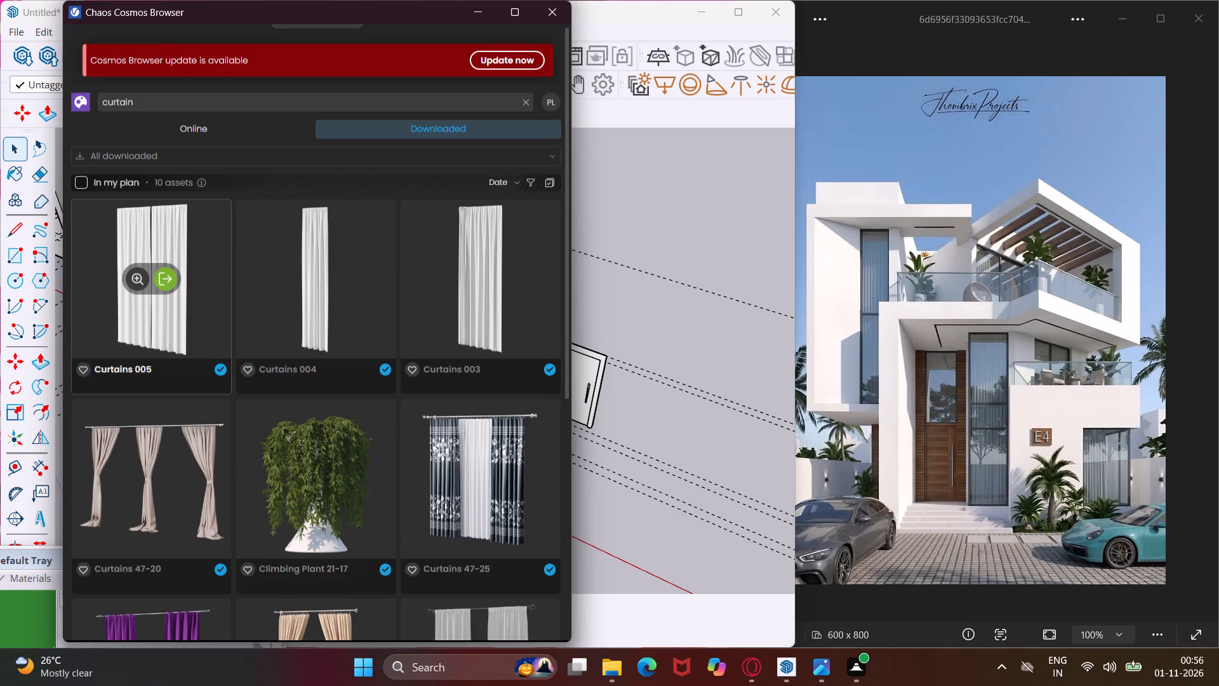
left_click(322, 274)
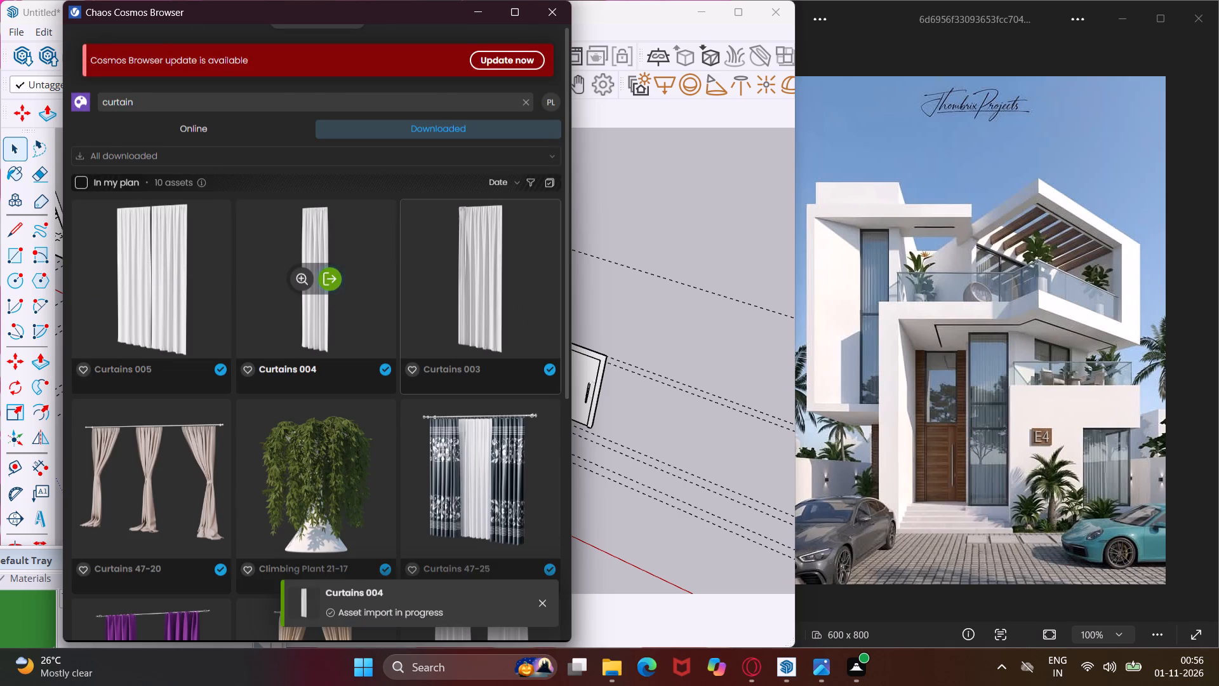
left_click(626, 456)
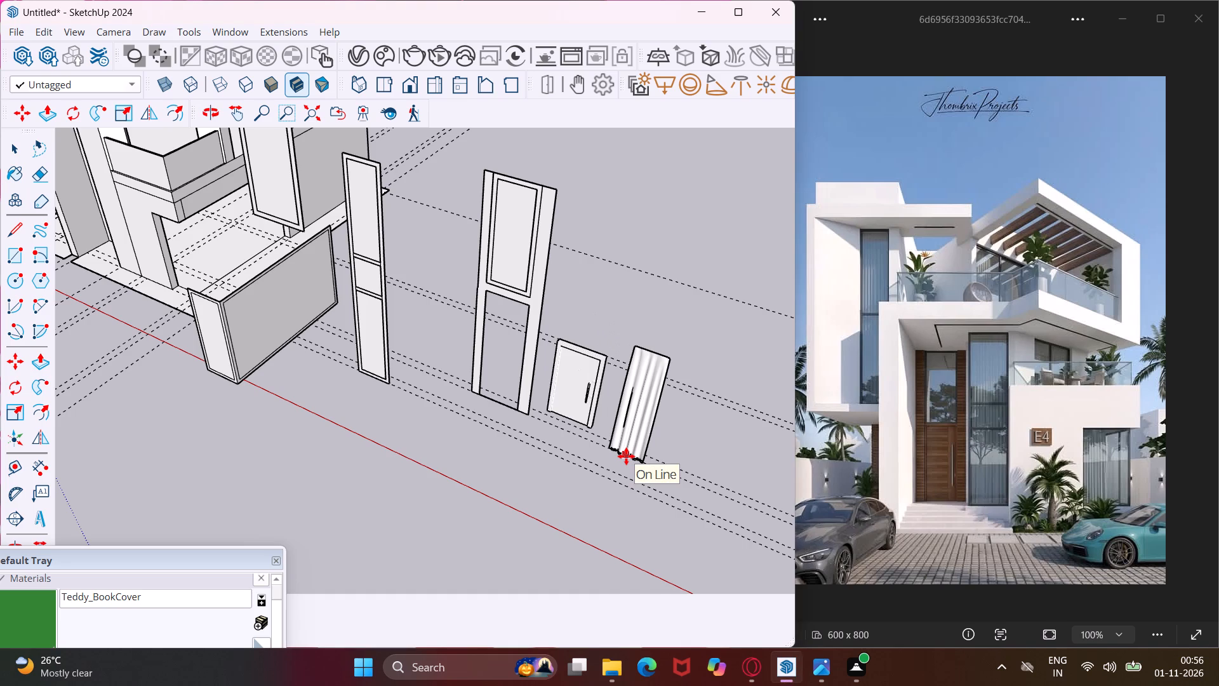
key("Escape")
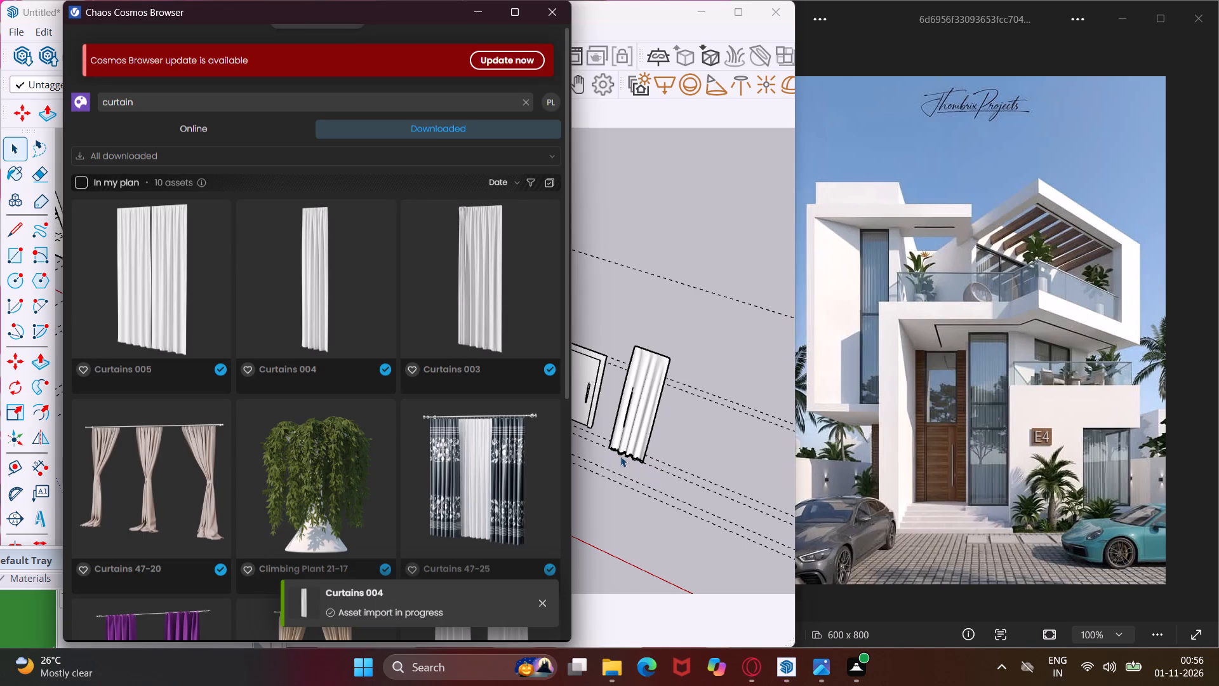
Clear the curtain search and filter the downloaded assets to the Chairs & stools category under 3D Models, Furniture.
left_click(277, 107)
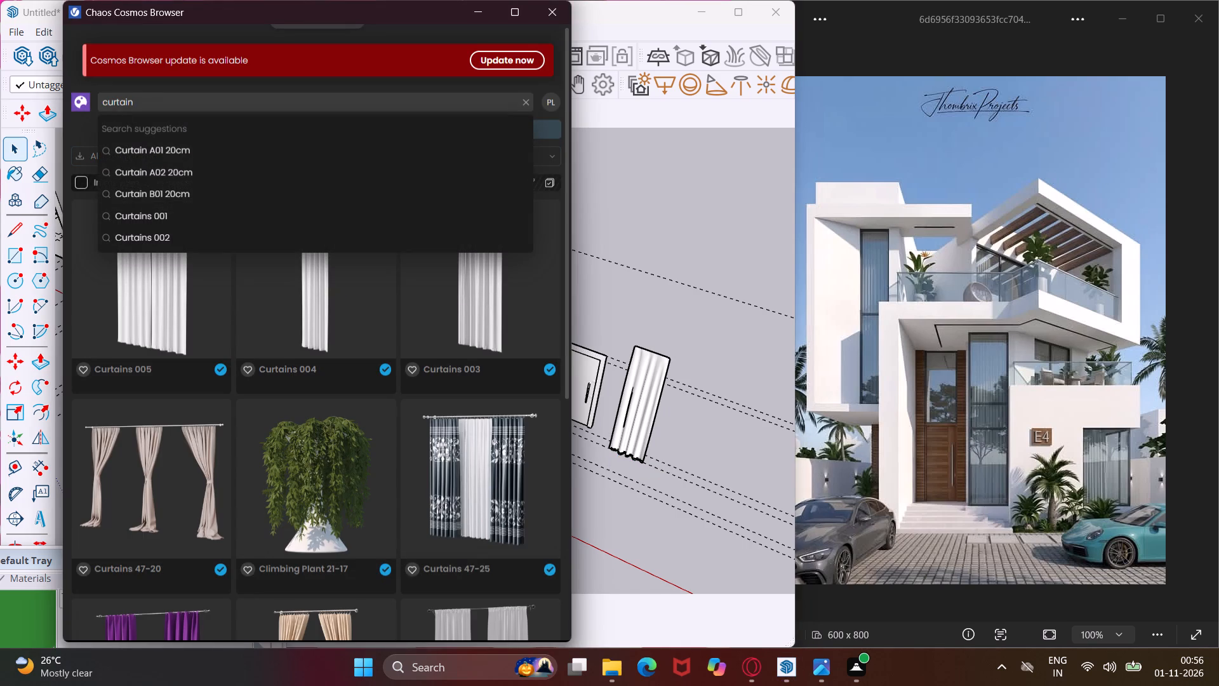
key("BackSpace")
key("BackSpace")
key("BackSpace")
key("BackSpace")
key("BackSpace")
key("BackSpace")
key("BackSpace")
key("BackSpace")
key("BackSpace")
key("BackSpace")
key("BackSpace")
key("BackSpace")
key("BackSpace")
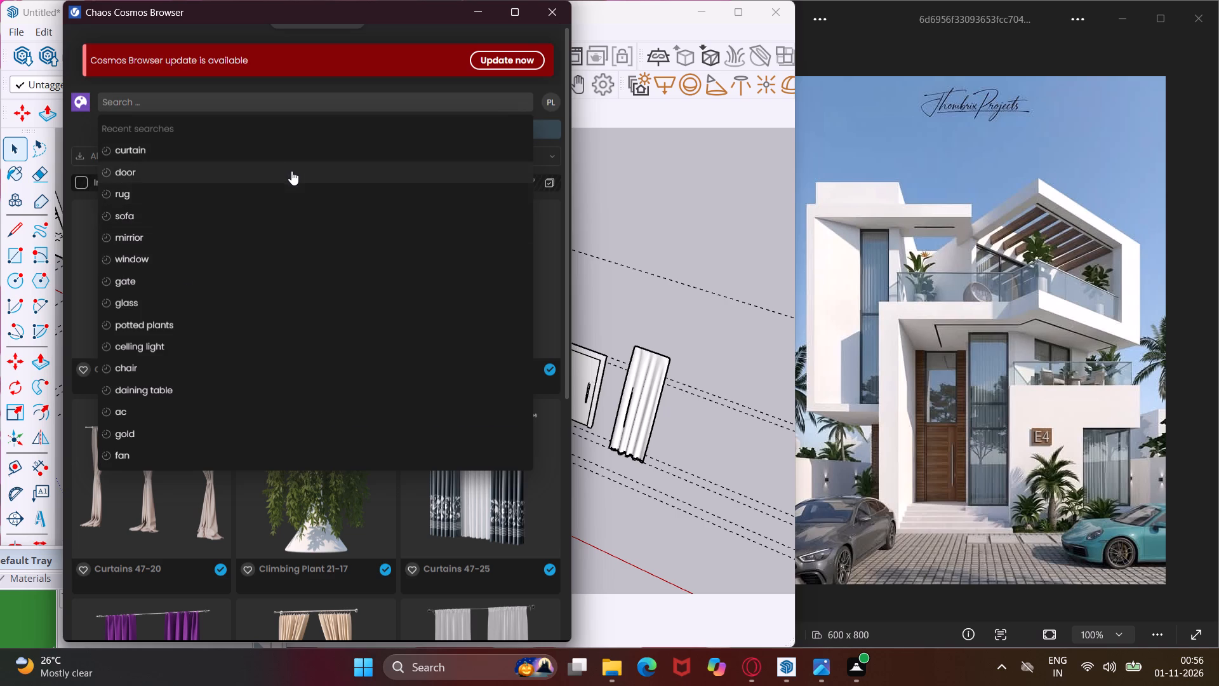
left_click(555, 157)
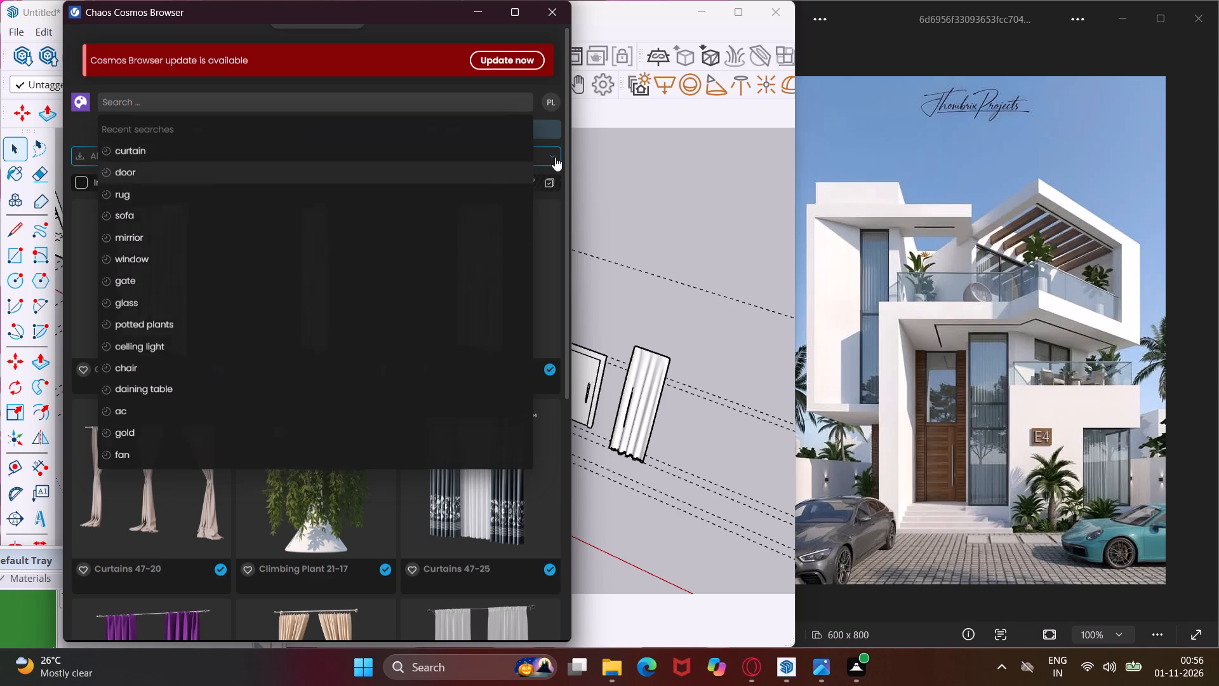
left_click(143, 189)
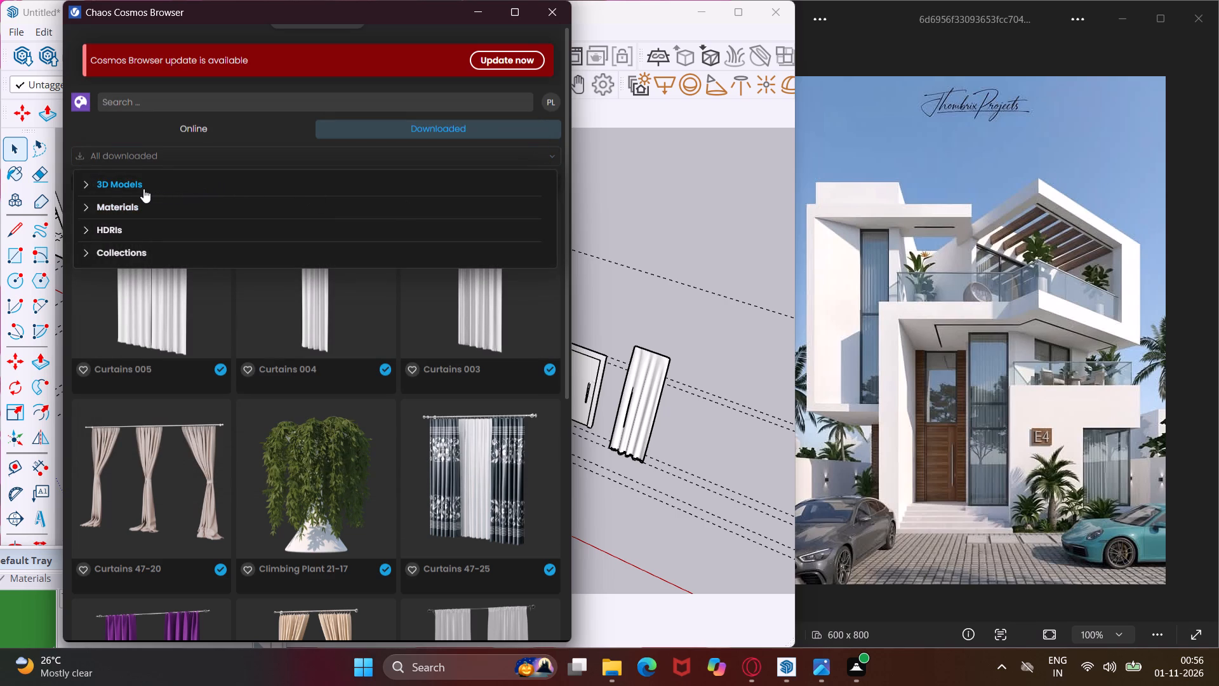
left_click(120, 208)
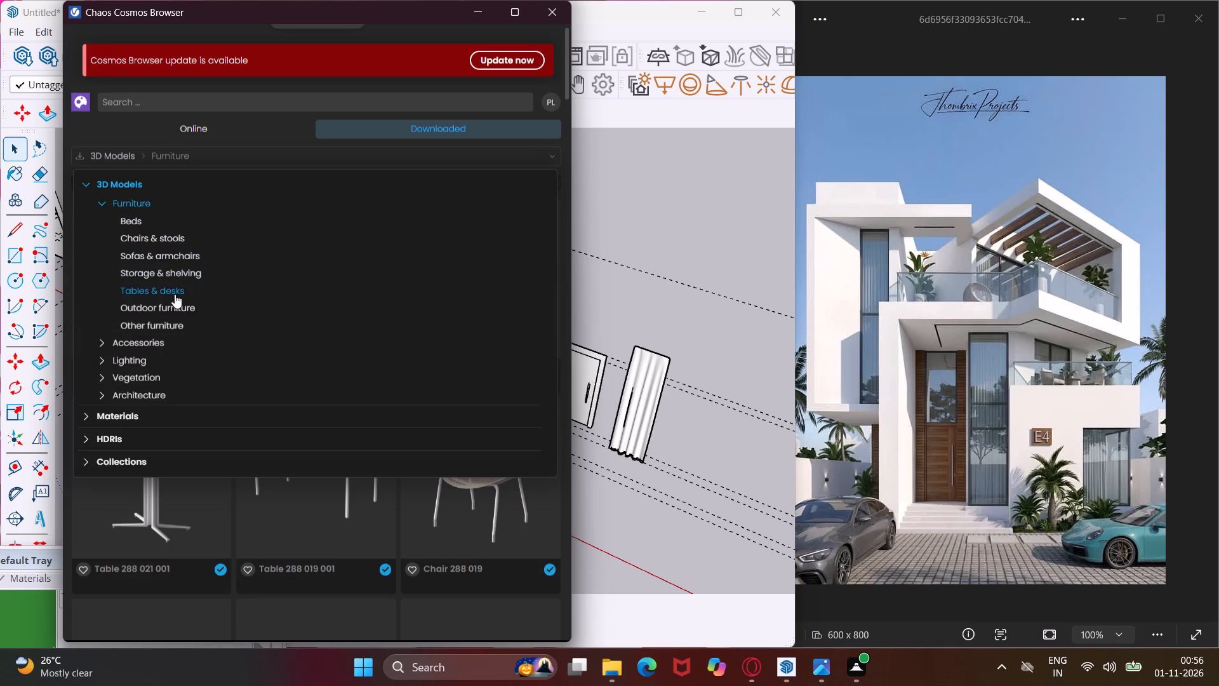
left_click(161, 260)
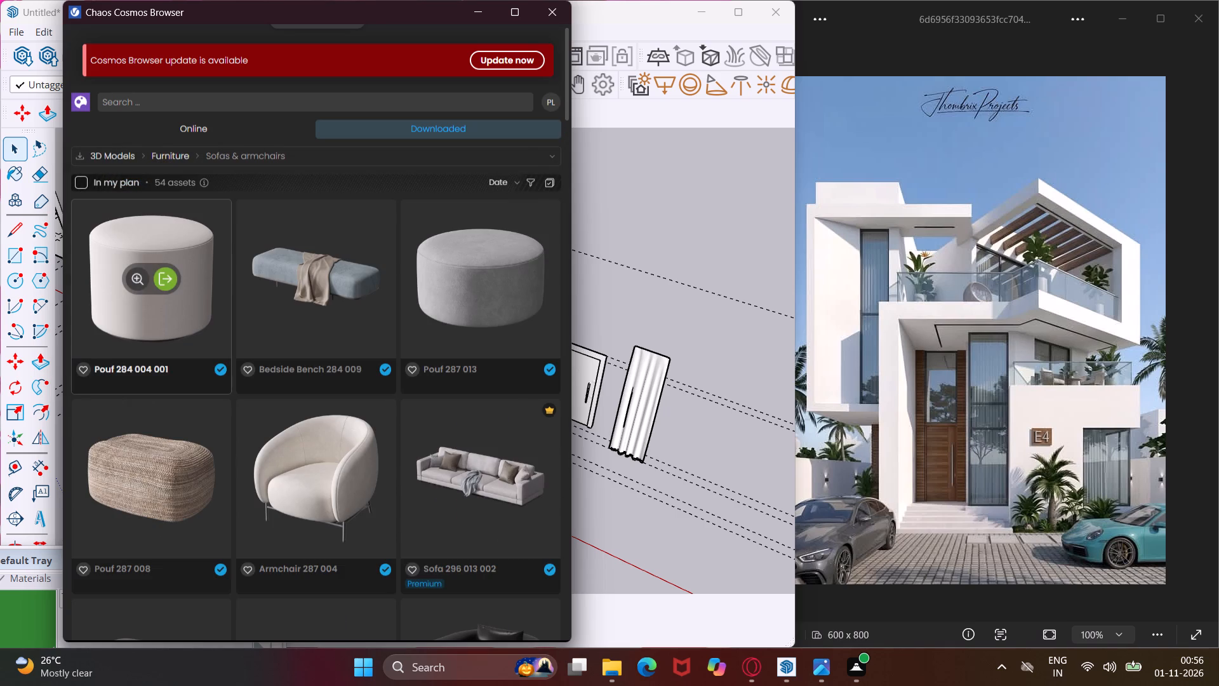
left_click(284, 159)
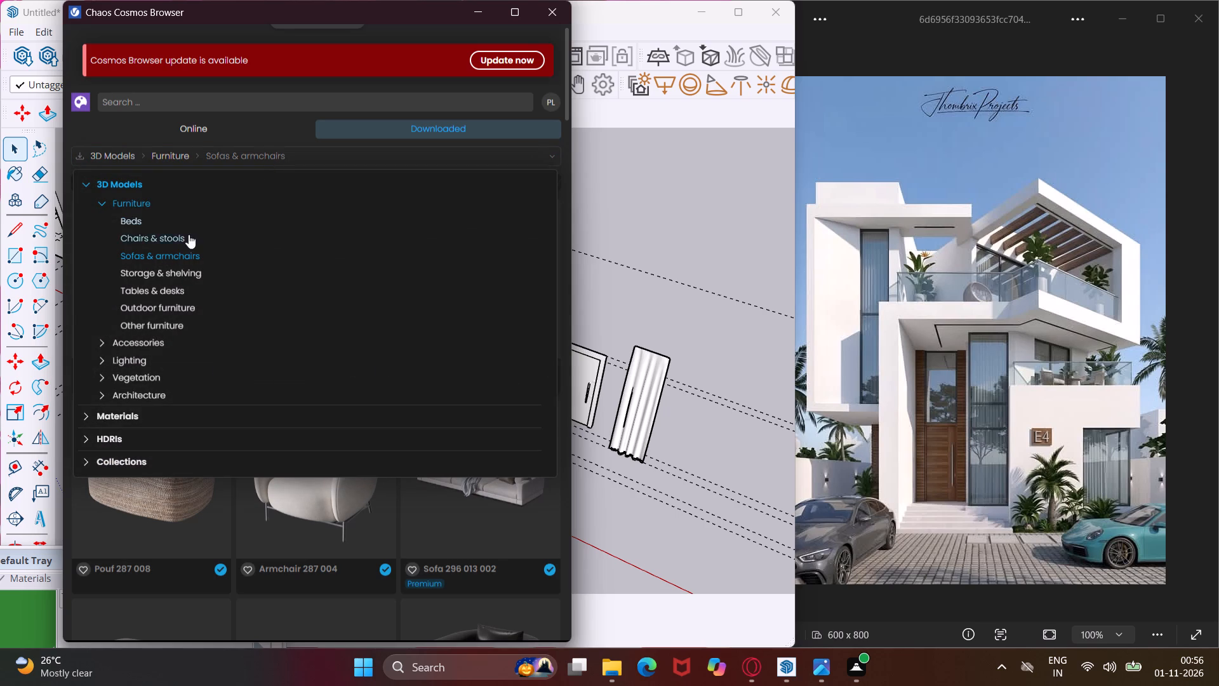
left_click(170, 240)
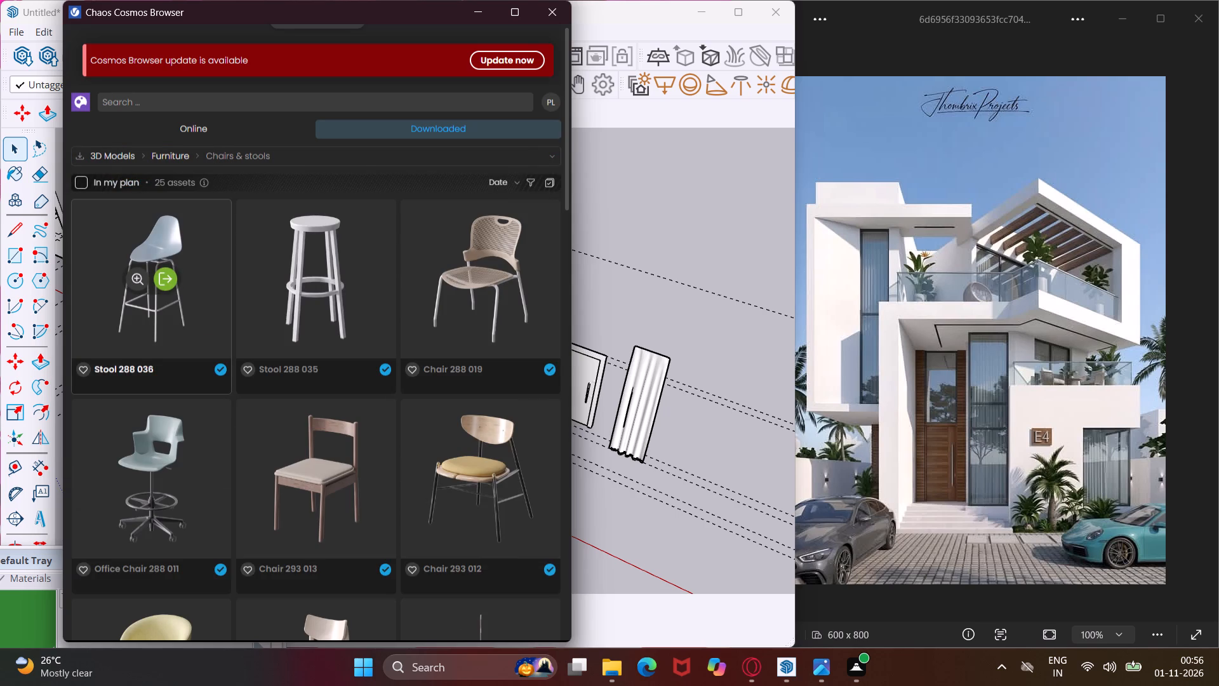
Look through the downloaded chairs and stools for seating that suits the house's balcony.
scroll(270, 337, "down", 3)
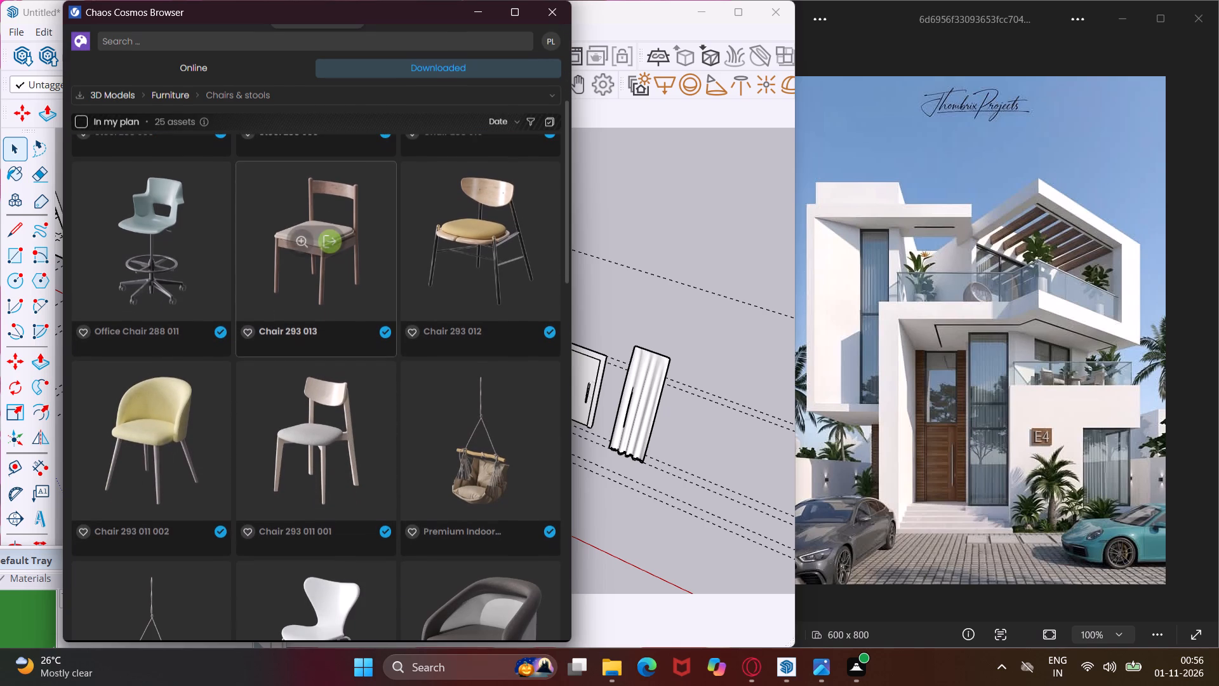
scroll(277, 335, "down", 1)
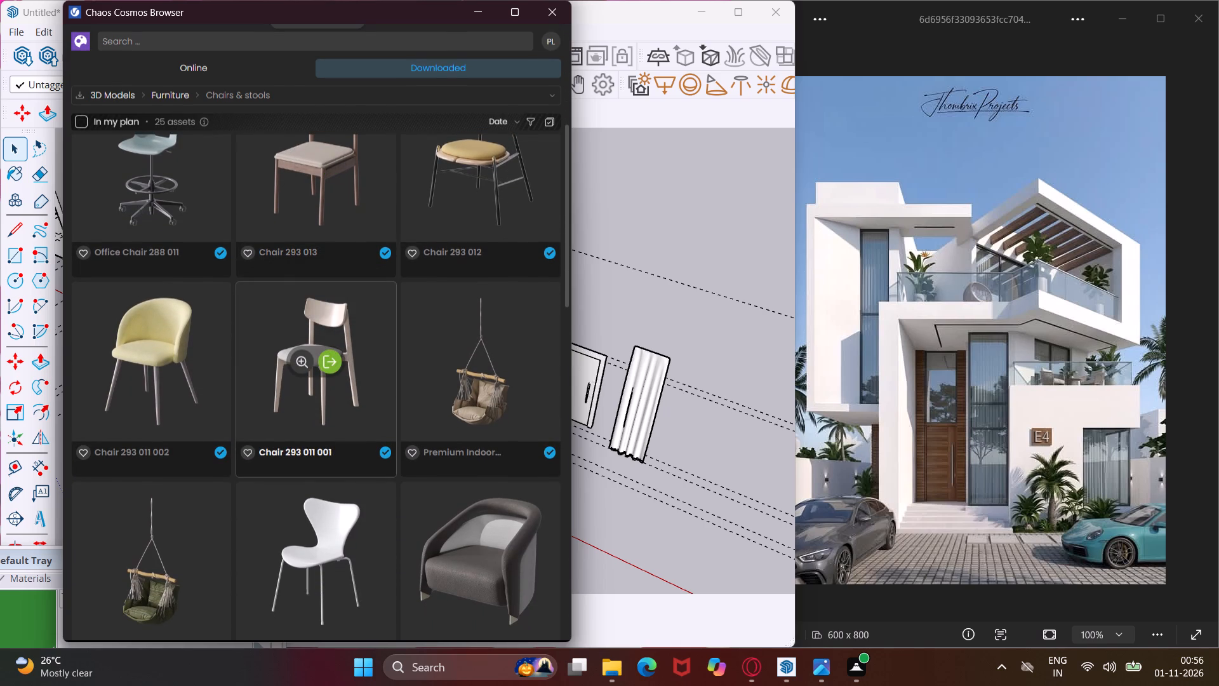
scroll(287, 334, "down", 2)
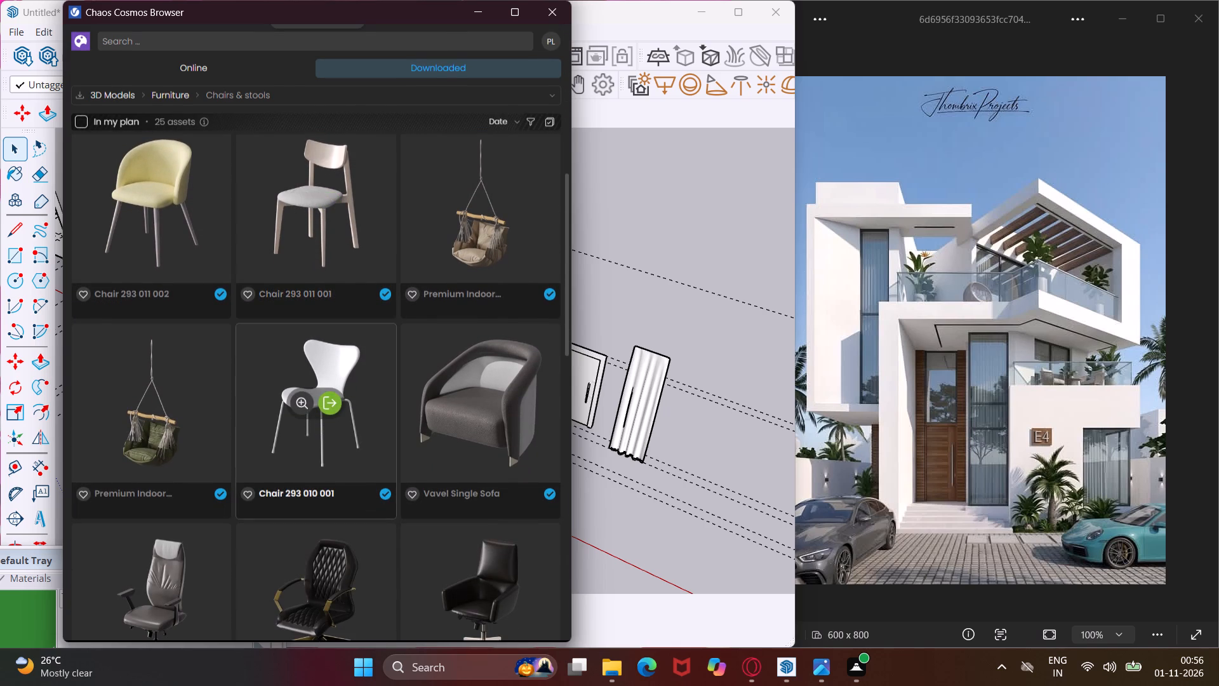
scroll(296, 342, "down", 4)
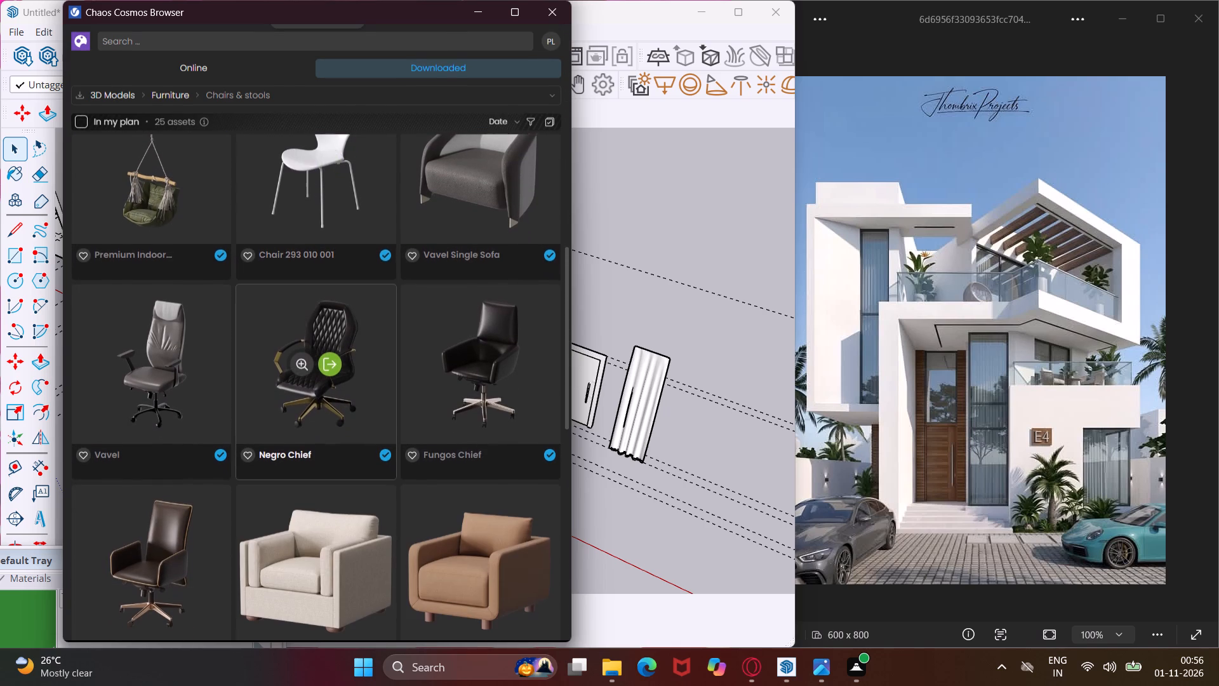
scroll(298, 342, "down", 6)
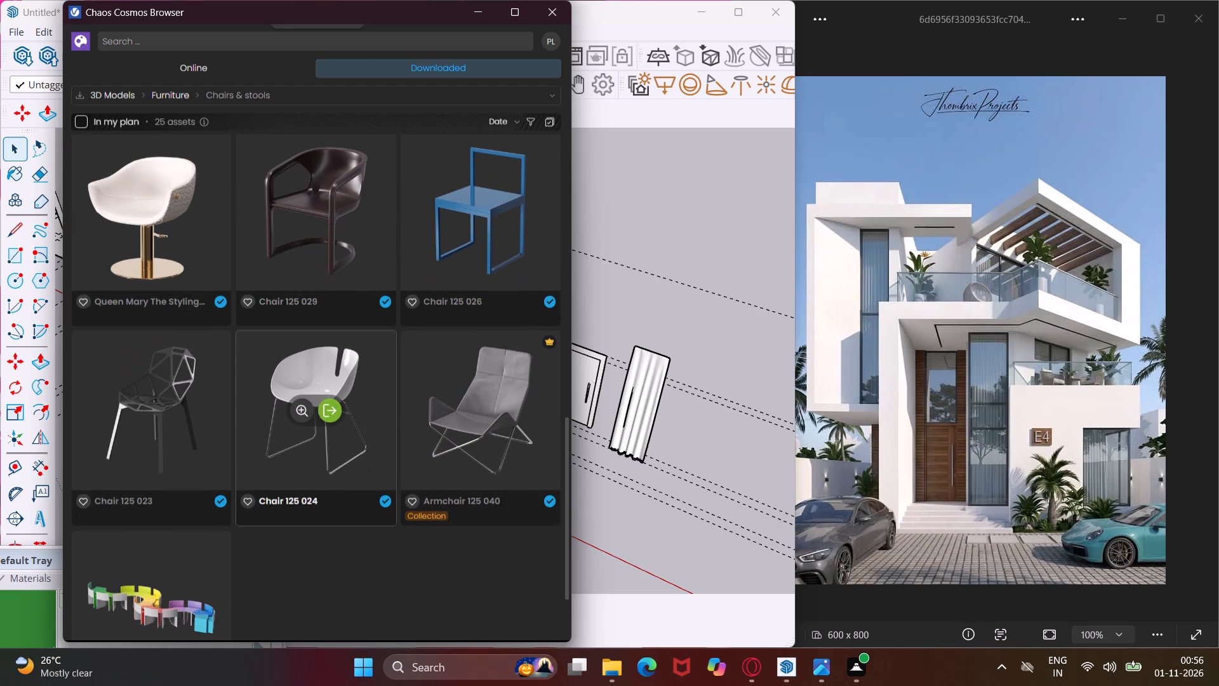
scroll(305, 339, "down", 3)
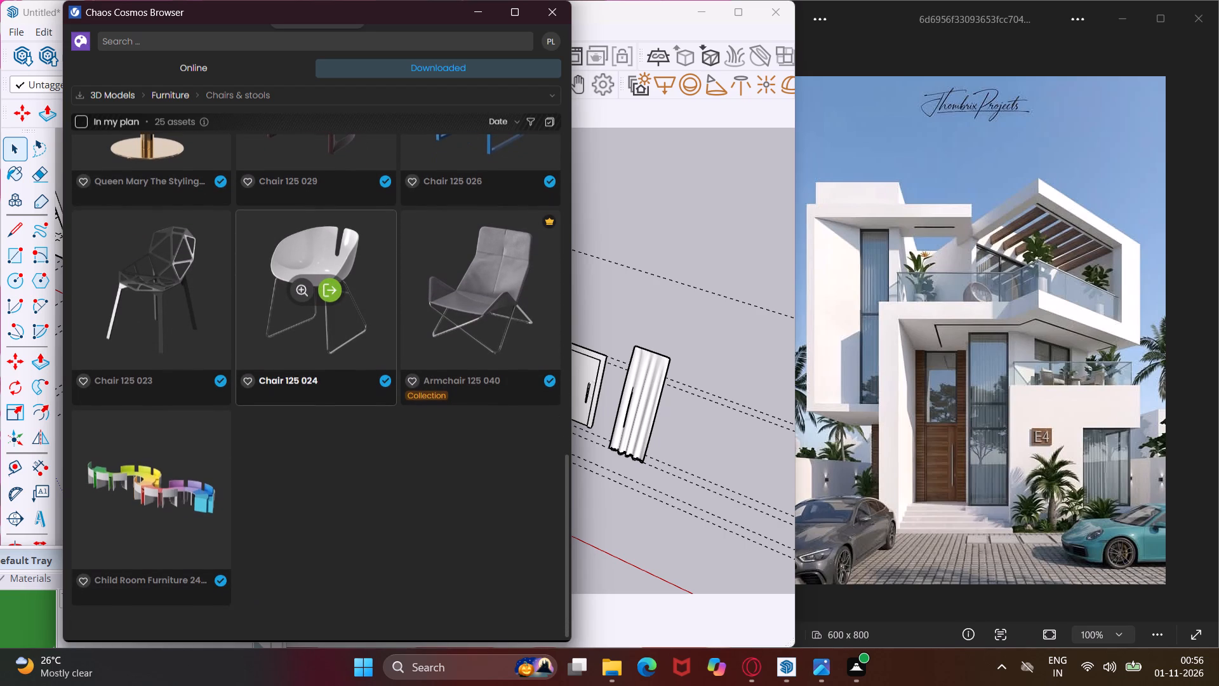
scroll(305, 335, "down", 1)
scroll(305, 335, "up", 4)
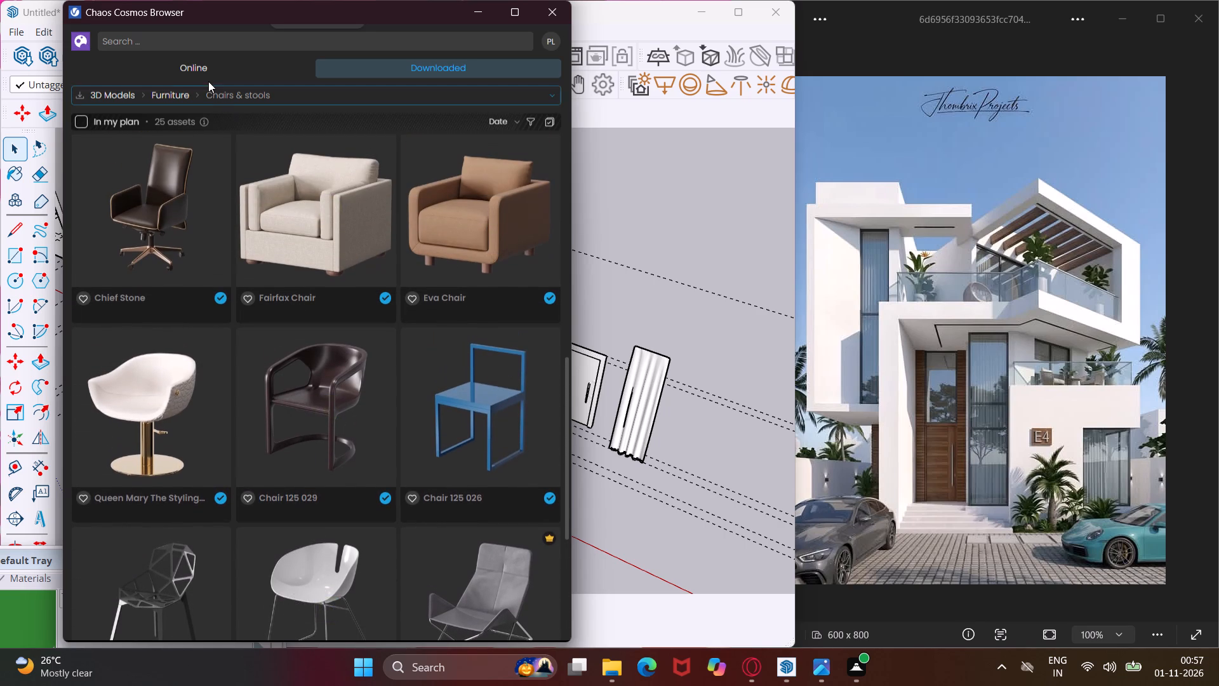
Browse the online Chairs & stools assets and download Chair 293 016 001.
left_click(200, 68)
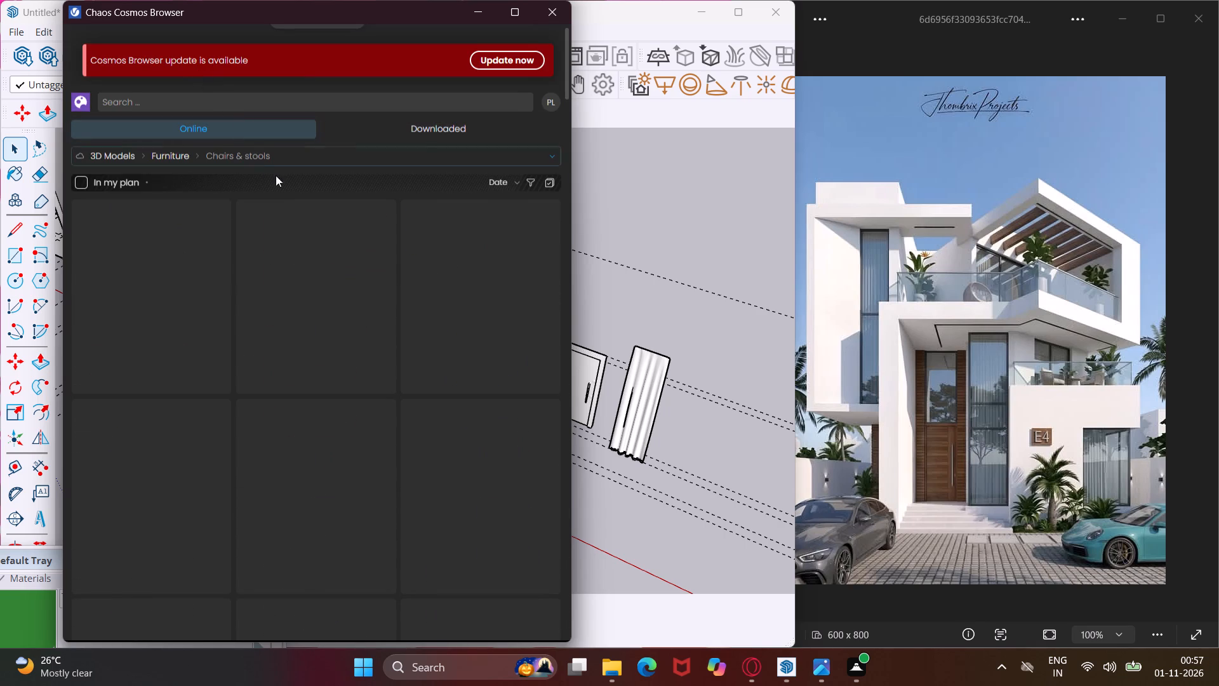
scroll(372, 401, "down", 1)
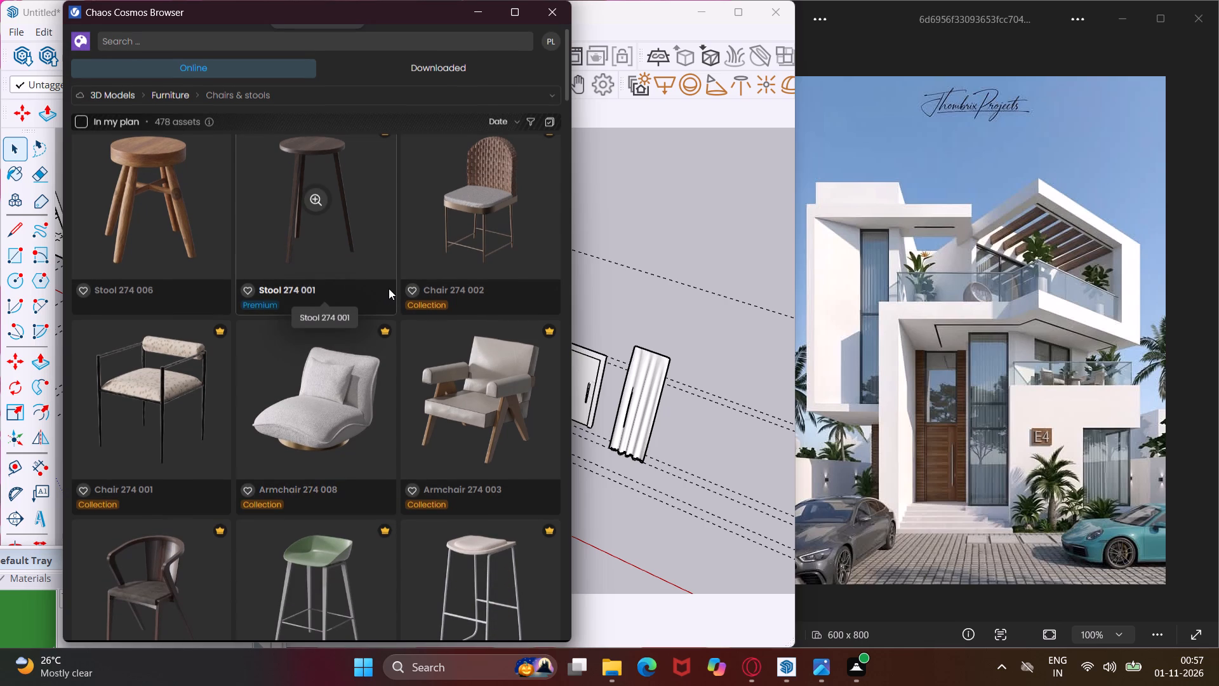
scroll(378, 302, "down", 4)
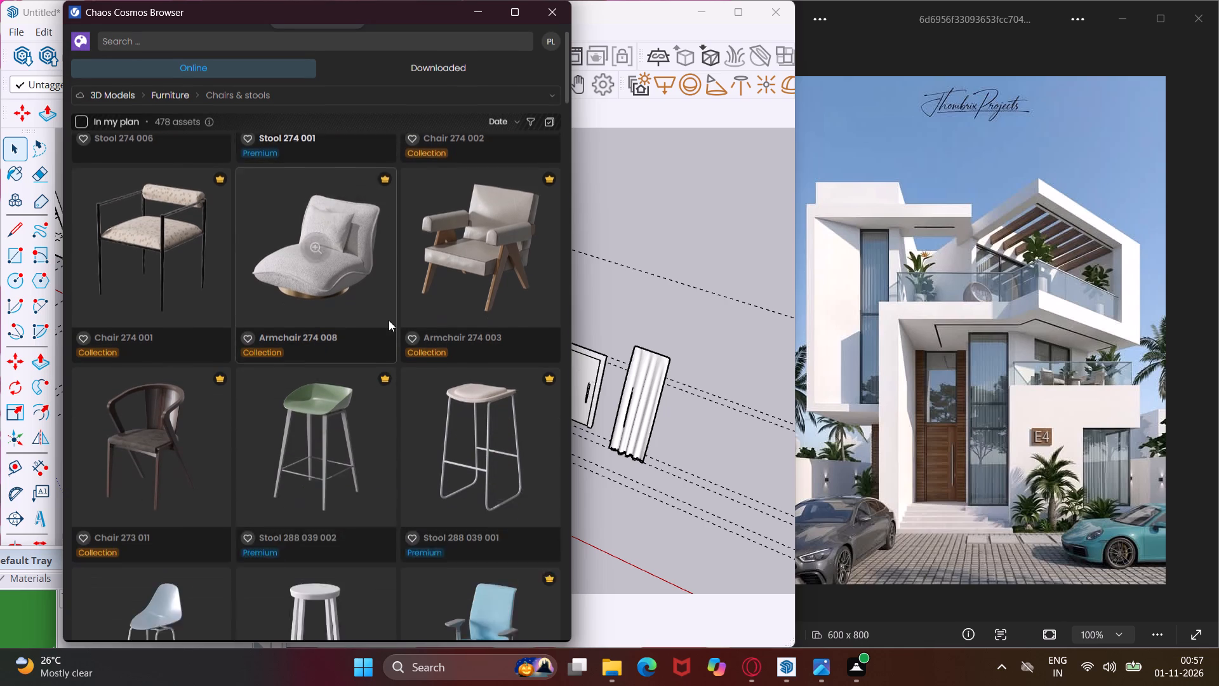
scroll(389, 320, "down", 5)
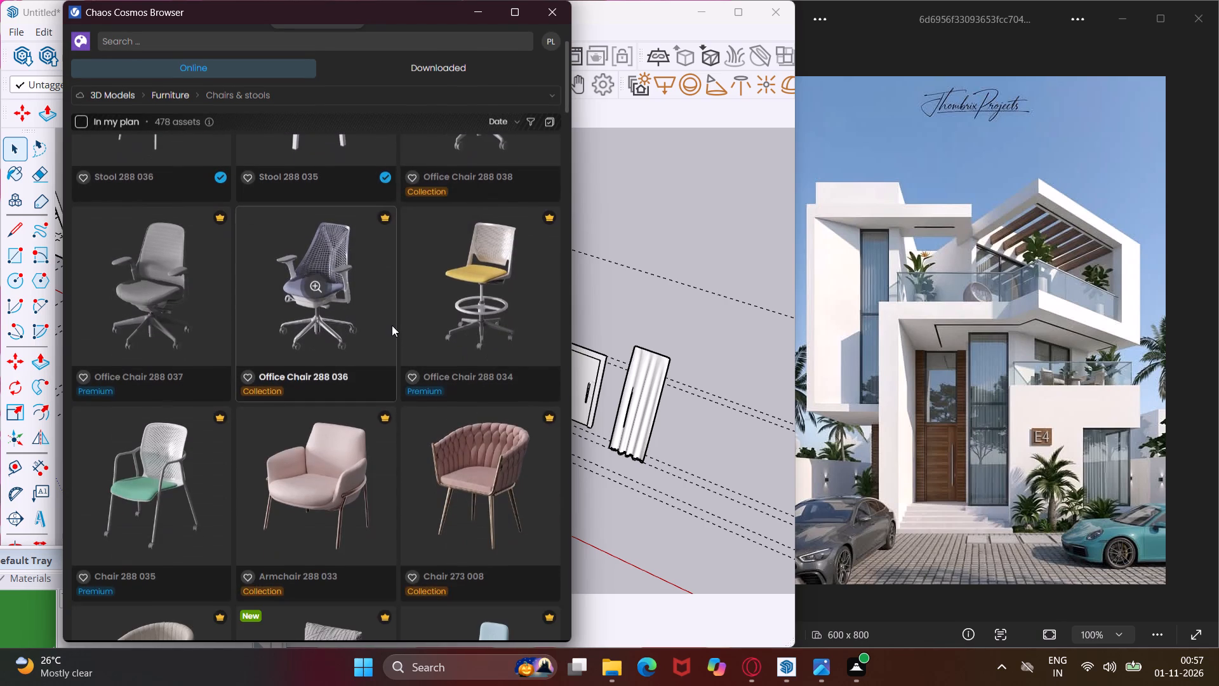
scroll(392, 325, "down", 8)
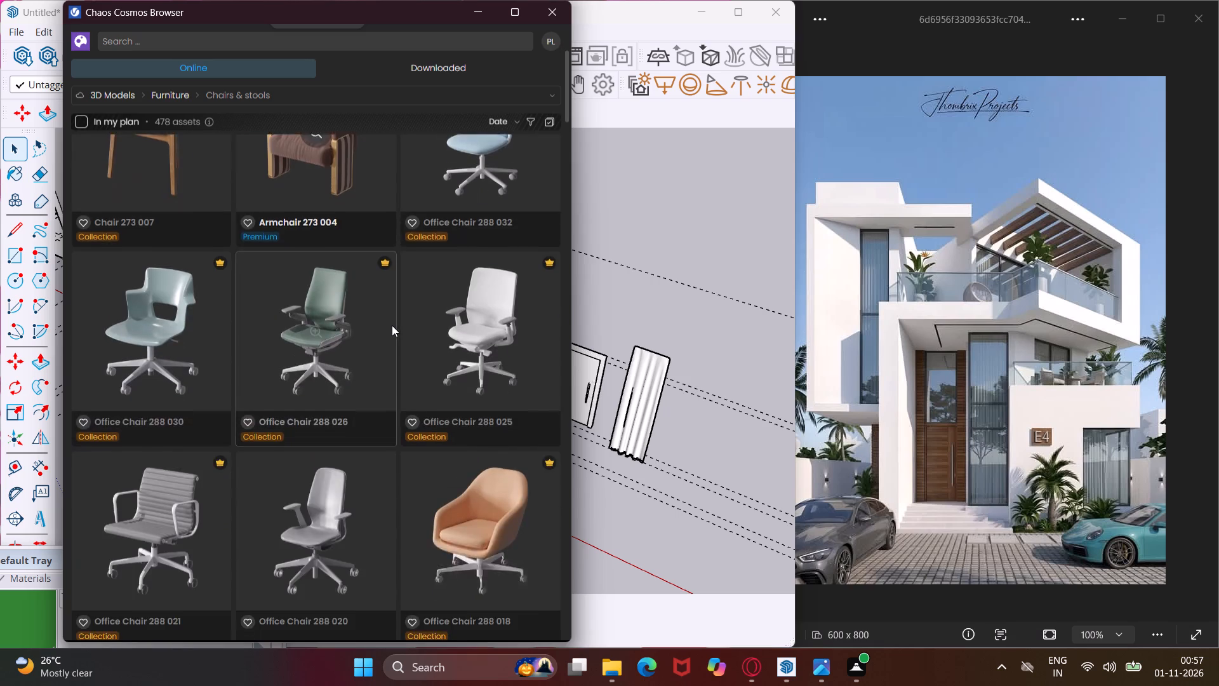
scroll(392, 325, "down", 9)
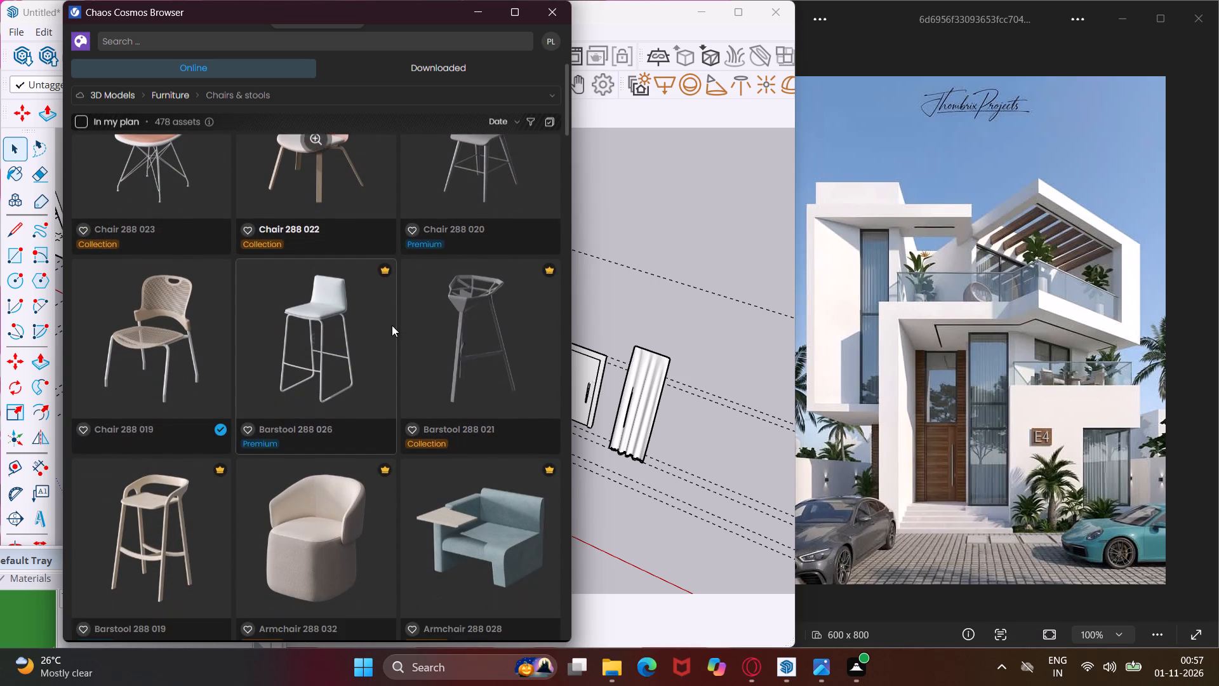
scroll(392, 325, "down", 7)
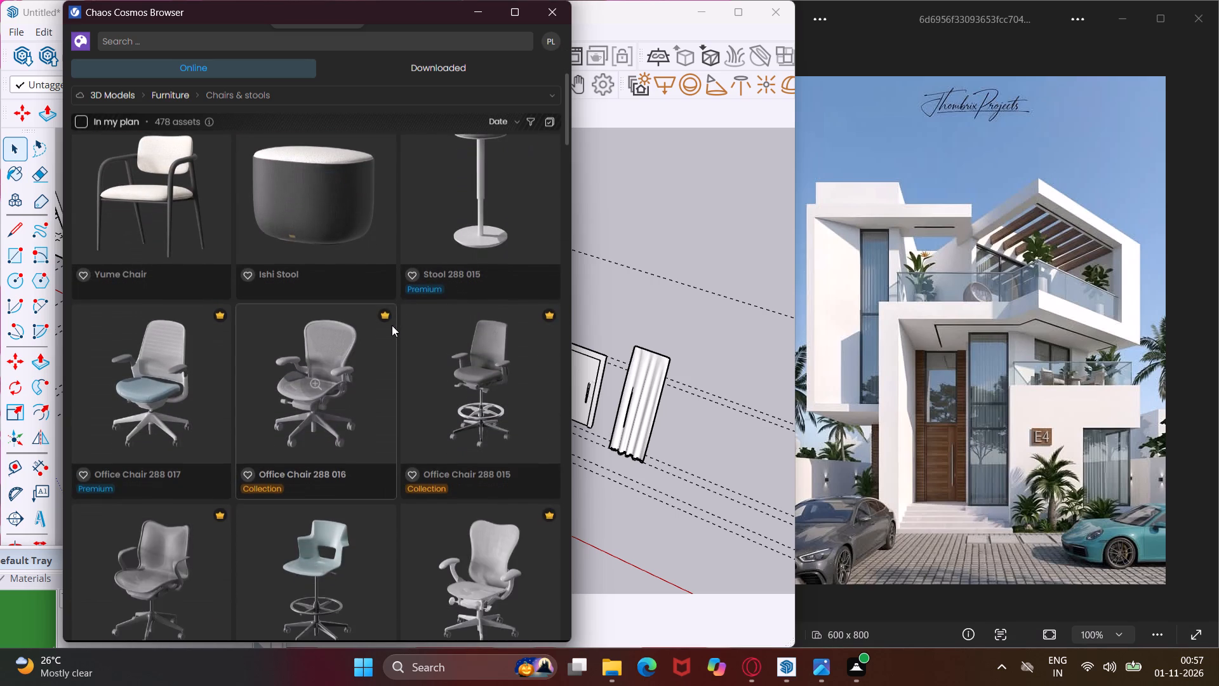
scroll(392, 325, "down", 16)
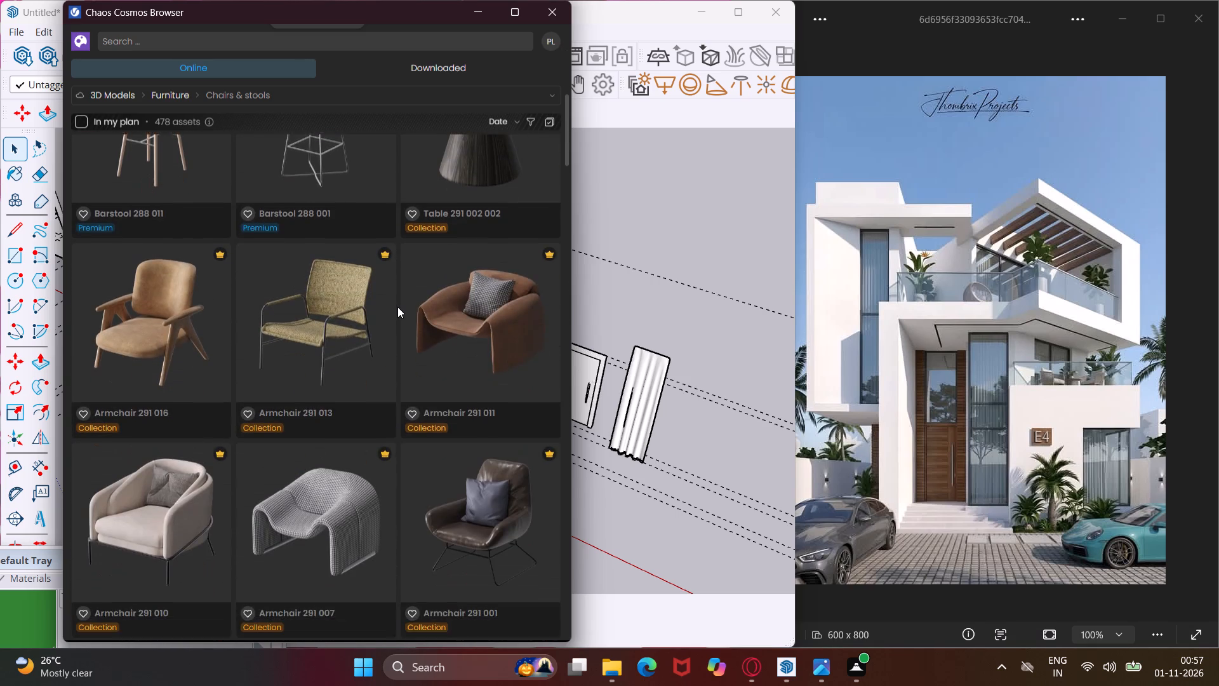
scroll(397, 307, "down", 11)
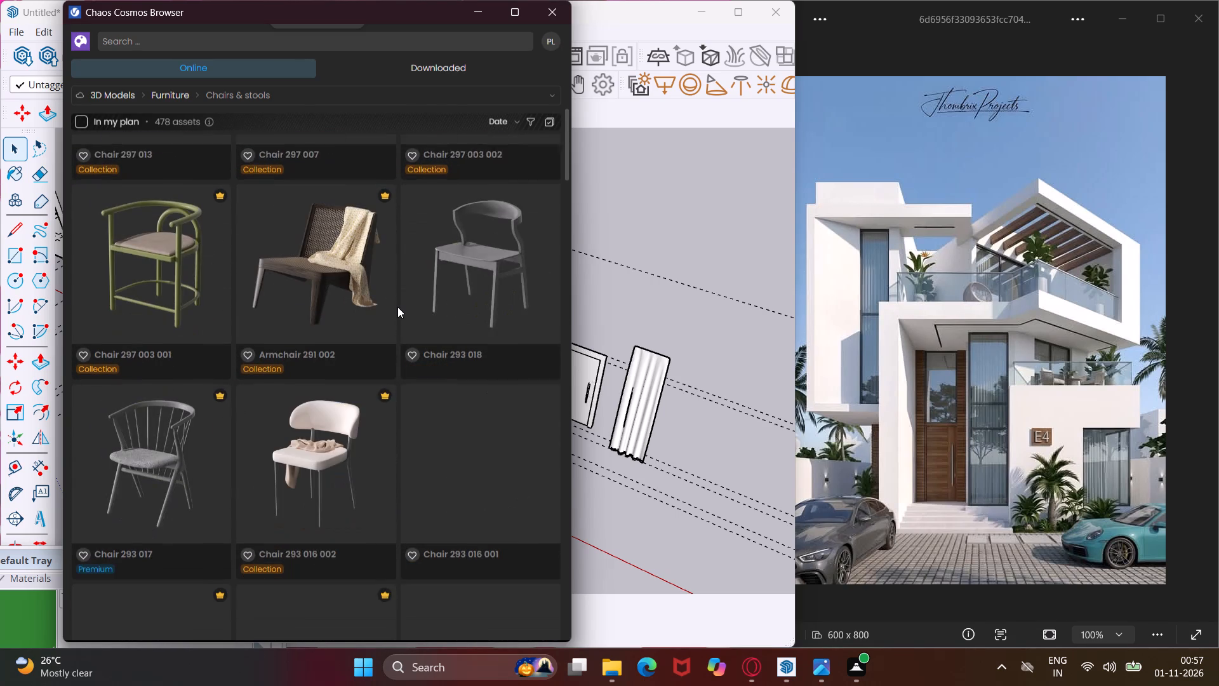
scroll(397, 307, "down", 5)
scroll(397, 307, "up", 3)
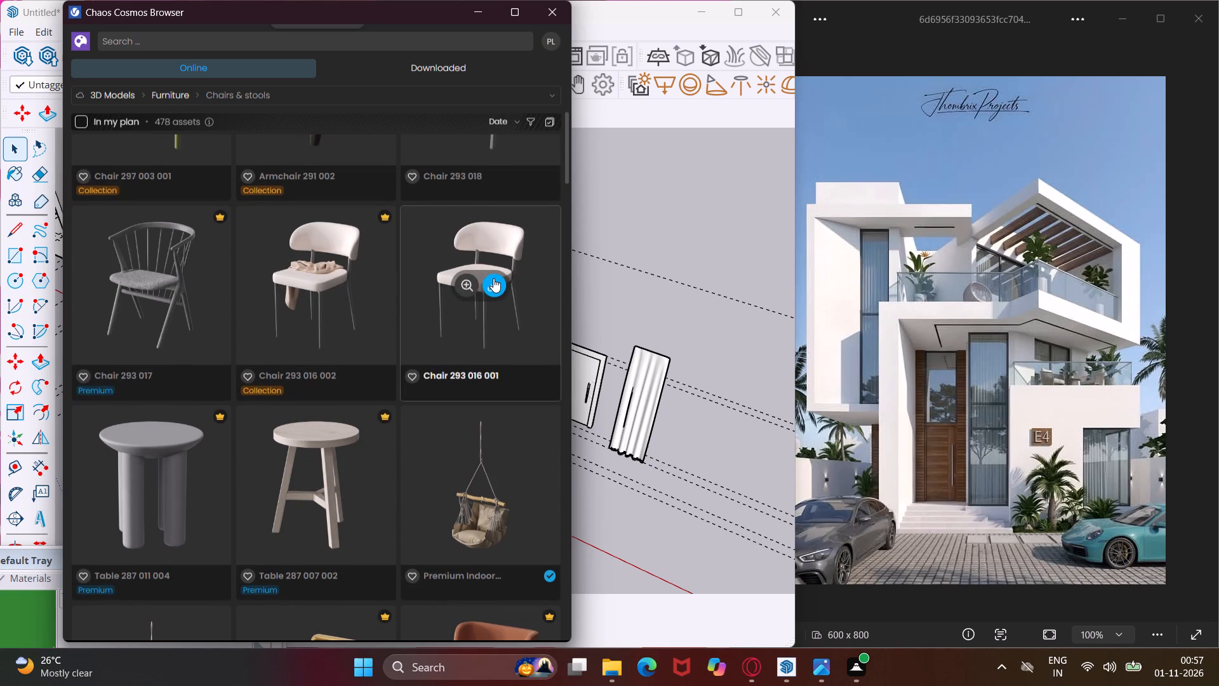
left_click(493, 278)
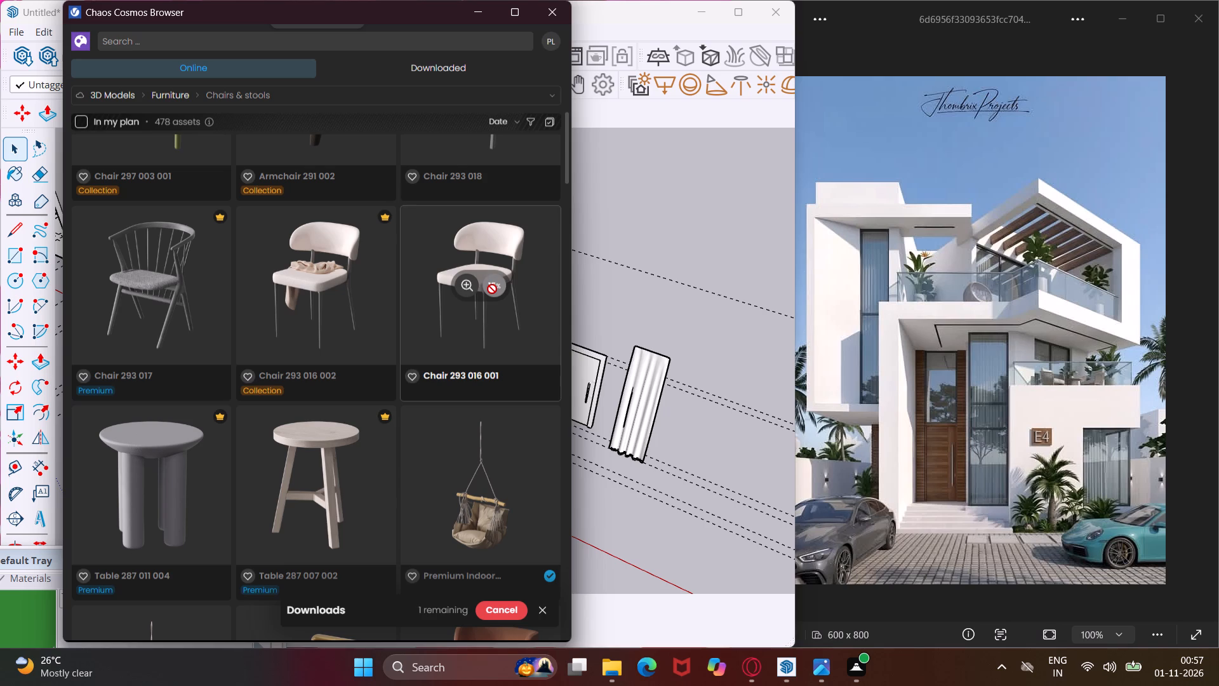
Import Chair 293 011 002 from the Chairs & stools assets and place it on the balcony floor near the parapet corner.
scroll(444, 355, "down", 4)
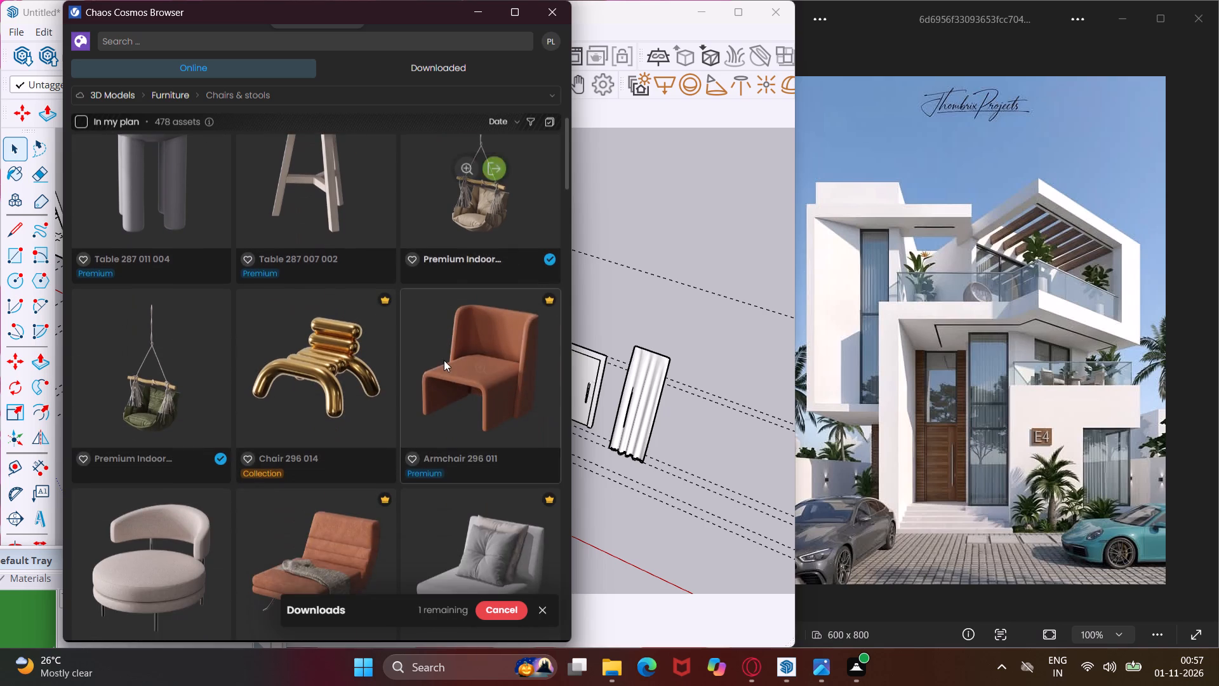
scroll(444, 360, "down", 8)
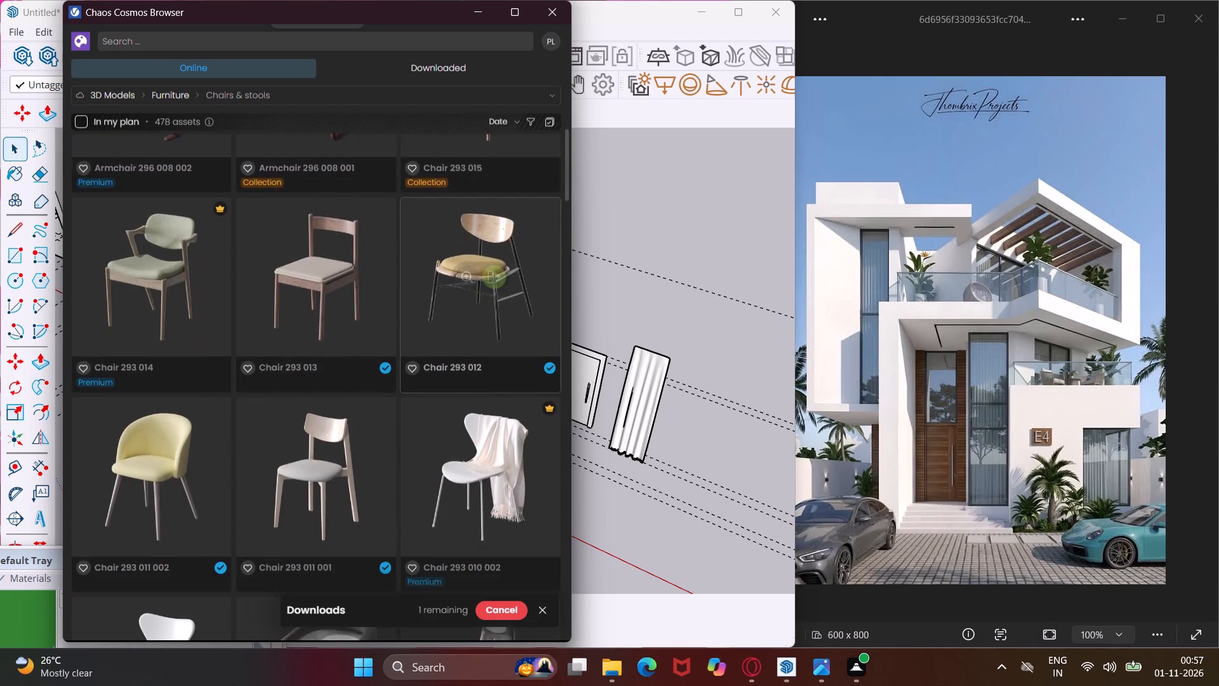
scroll(444, 356, "down", 2)
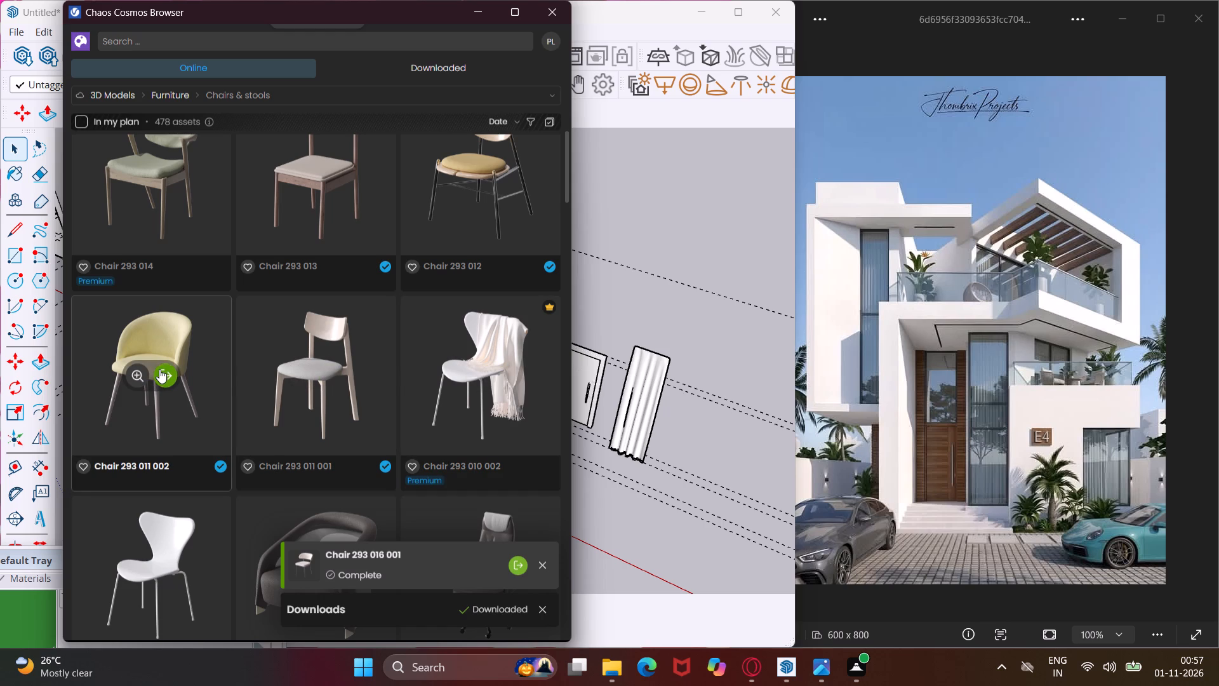
left_click(159, 369)
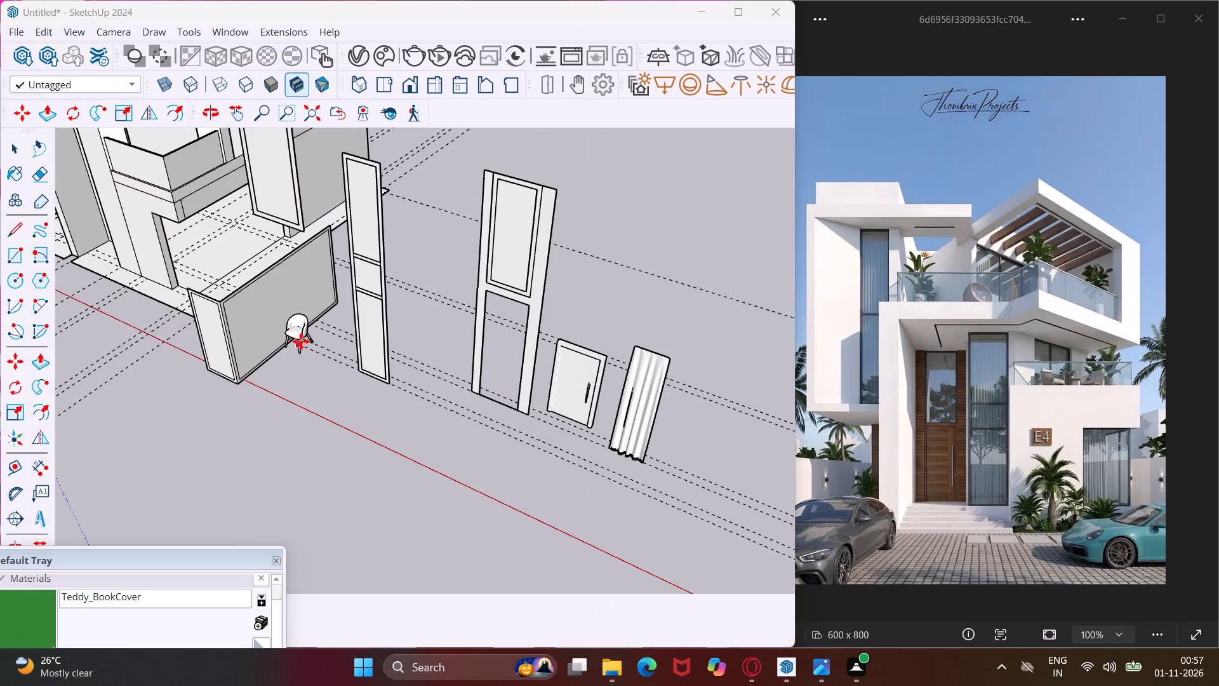
scroll(301, 341, "down", 4)
middle_click_drag(300, 347, 340, 481)
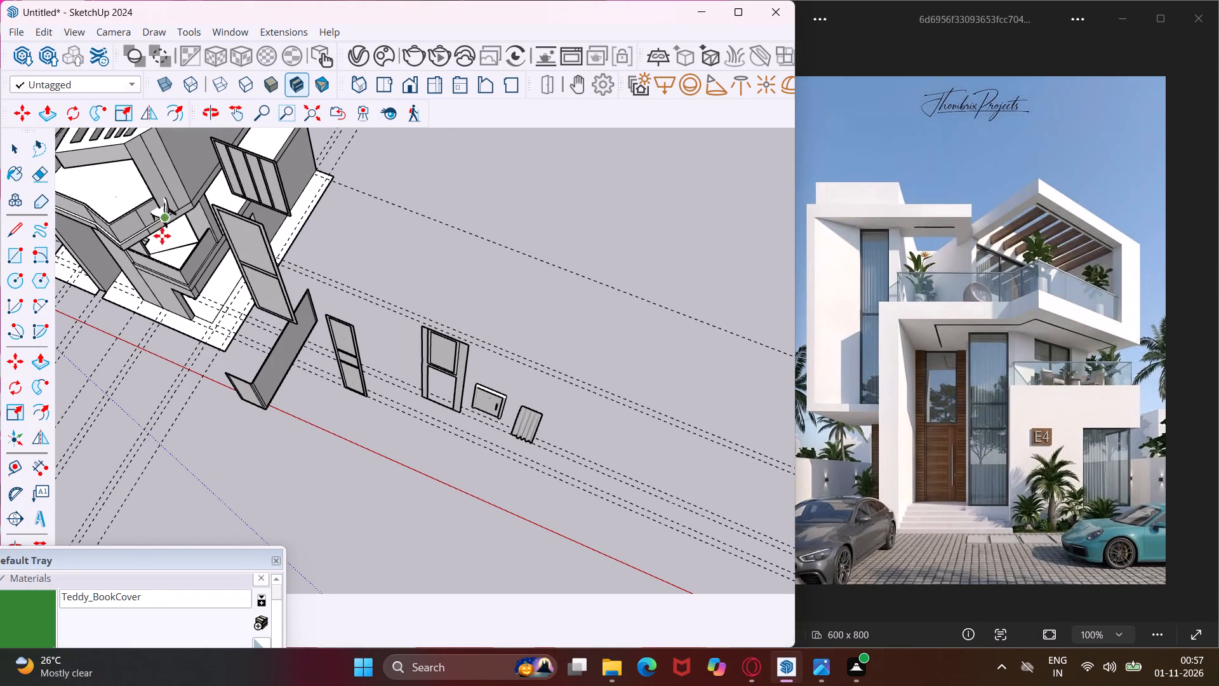
scroll(171, 251, "up", 10)
middle_click_drag(193, 264, 265, 267)
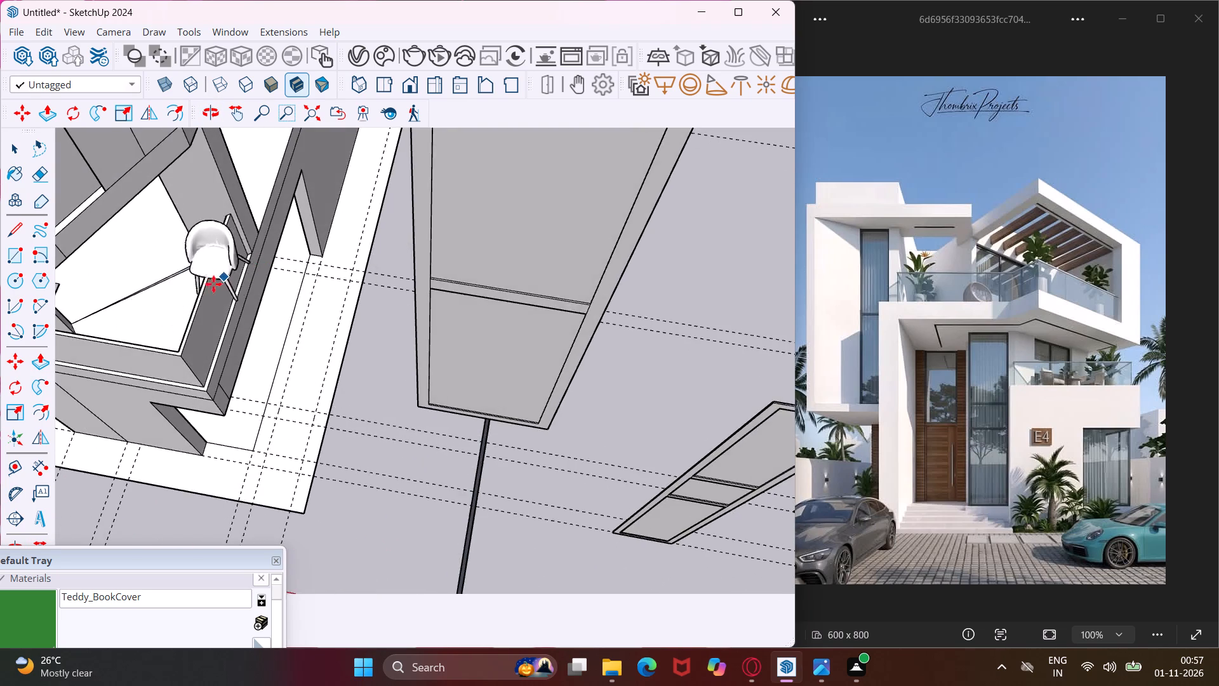
scroll(210, 286, "up", 5)
scroll(162, 305, "up", 4)
left_click(162, 319)
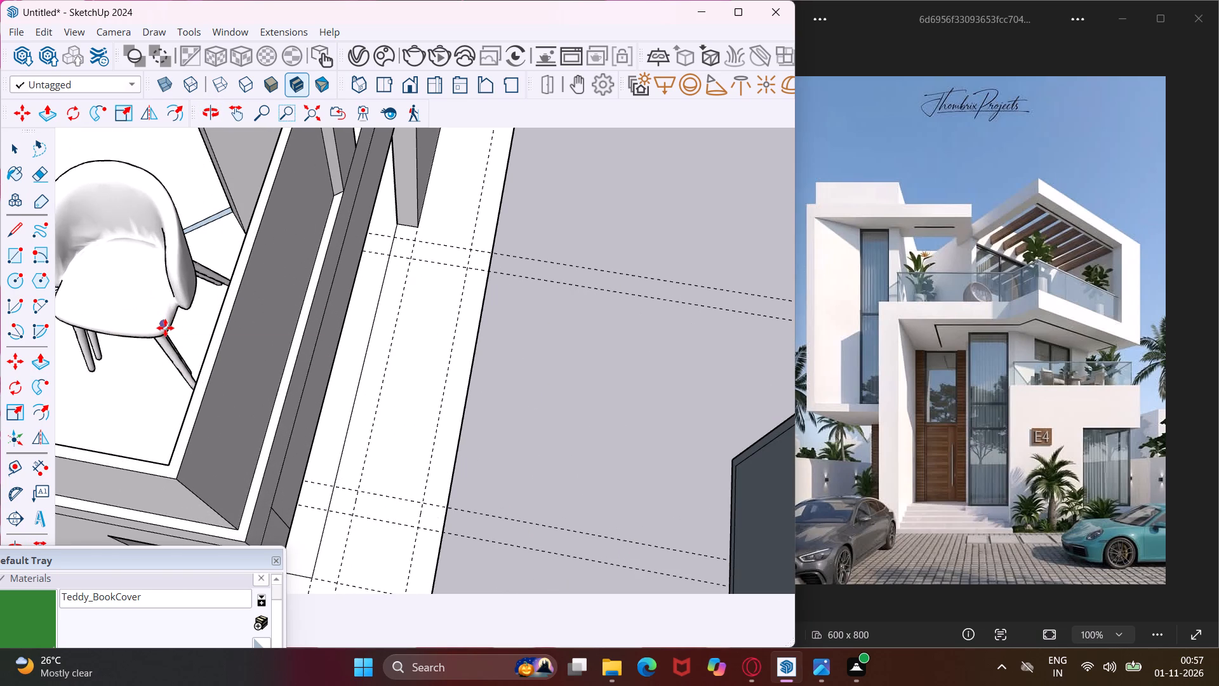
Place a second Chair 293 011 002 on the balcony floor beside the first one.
scroll(164, 324, "down", 6)
scroll(95, 344, "up", 4)
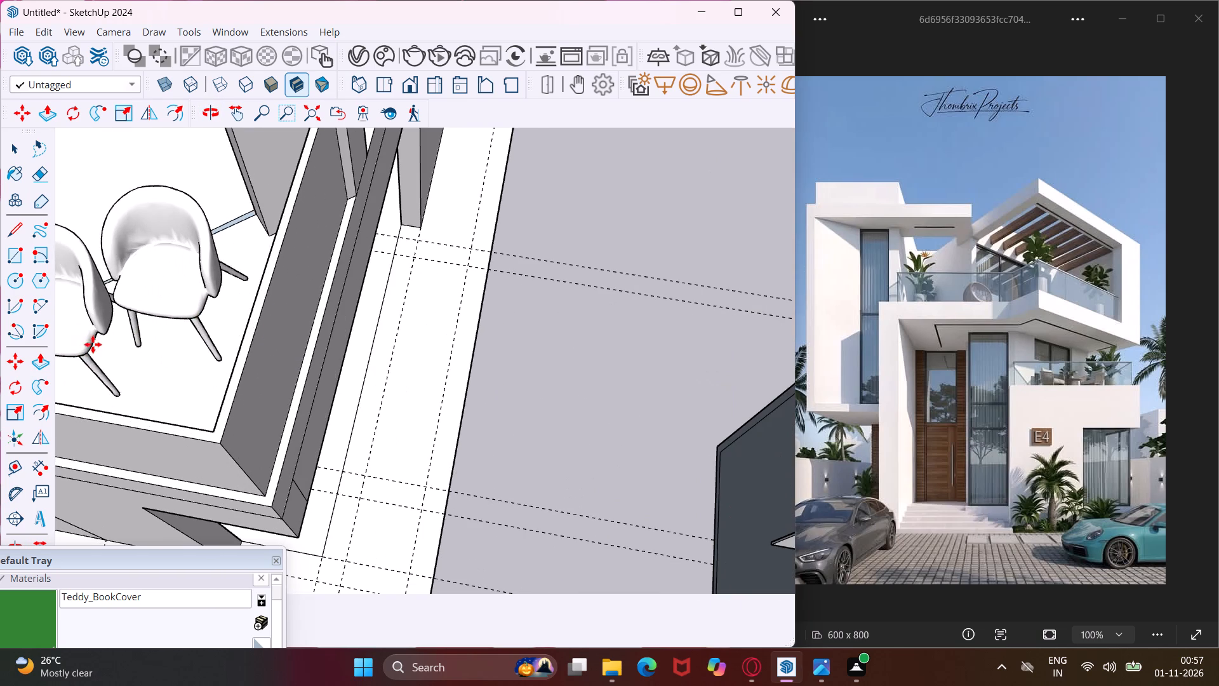
left_click(72, 346)
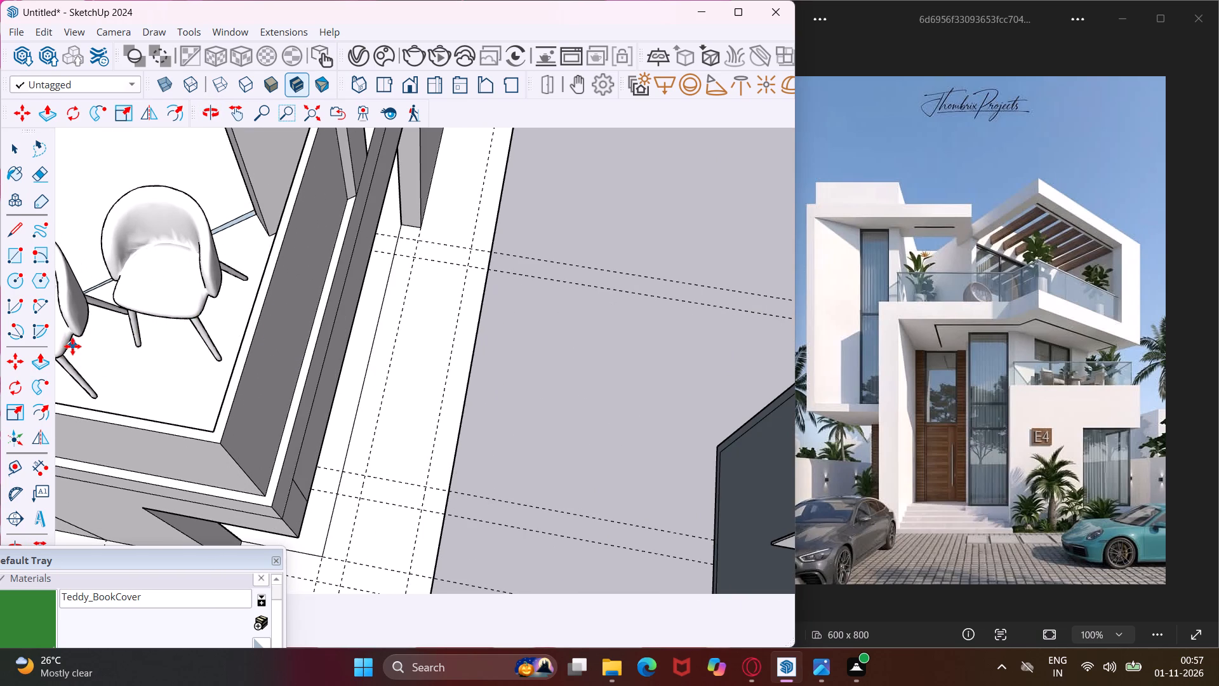
Browse the online Potted plants assets under Vegetation for plants that suit the house's terrace and balcony.
key("Escape")
scroll(208, 322, "down", 13)
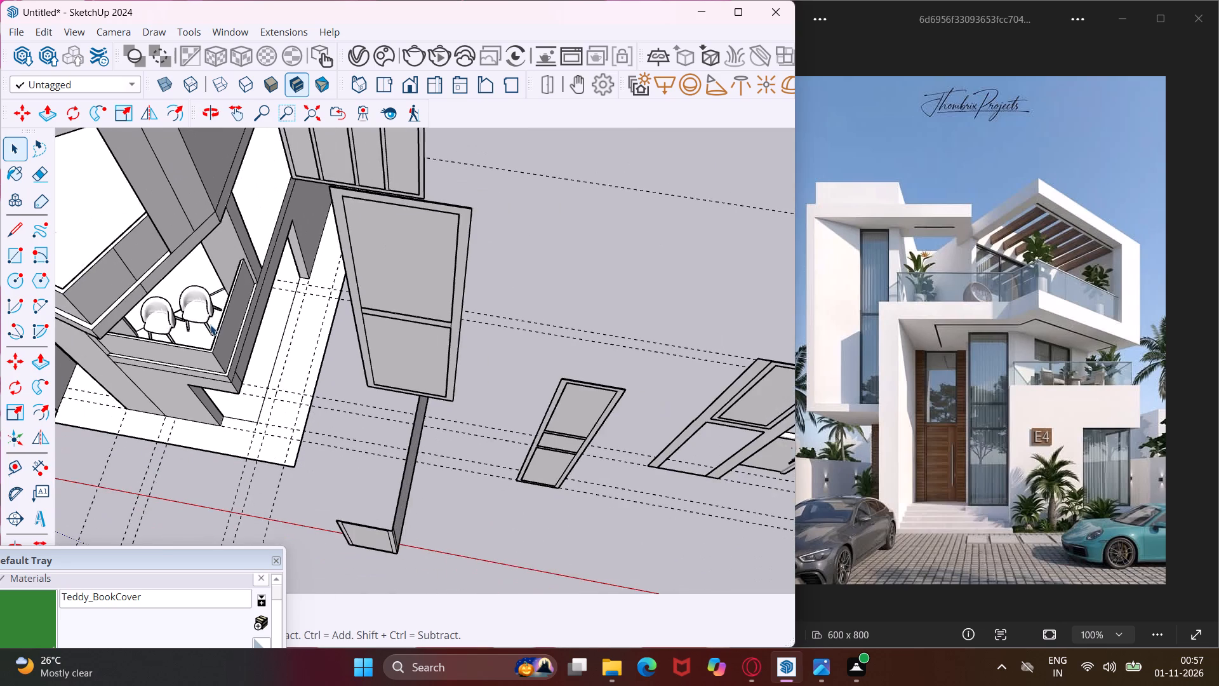
middle_click_drag(210, 325, 319, 236)
scroll(319, 235, "down", 5)
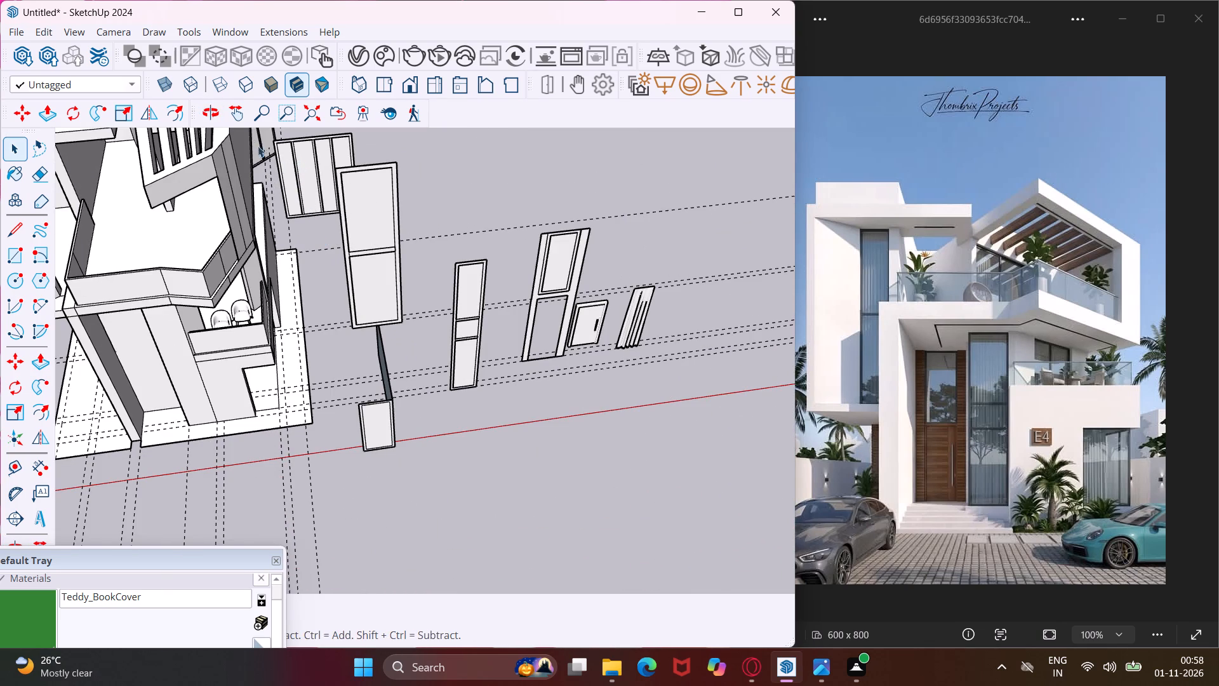
left_click(380, 55)
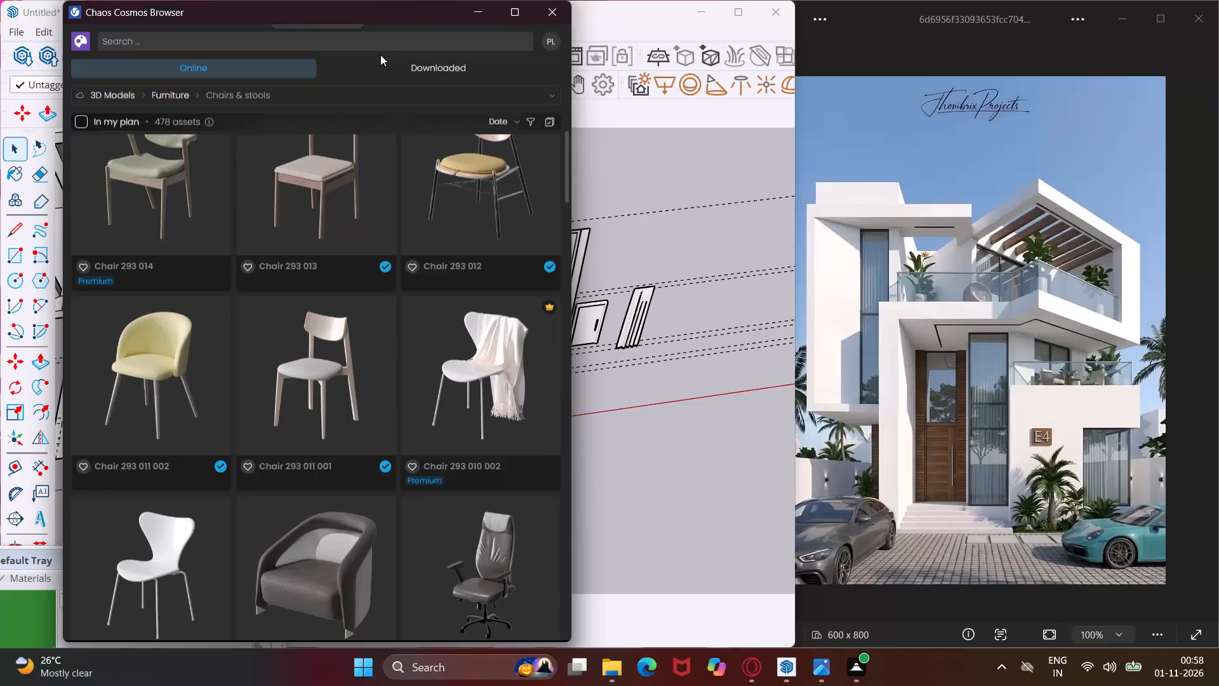
left_click(326, 93)
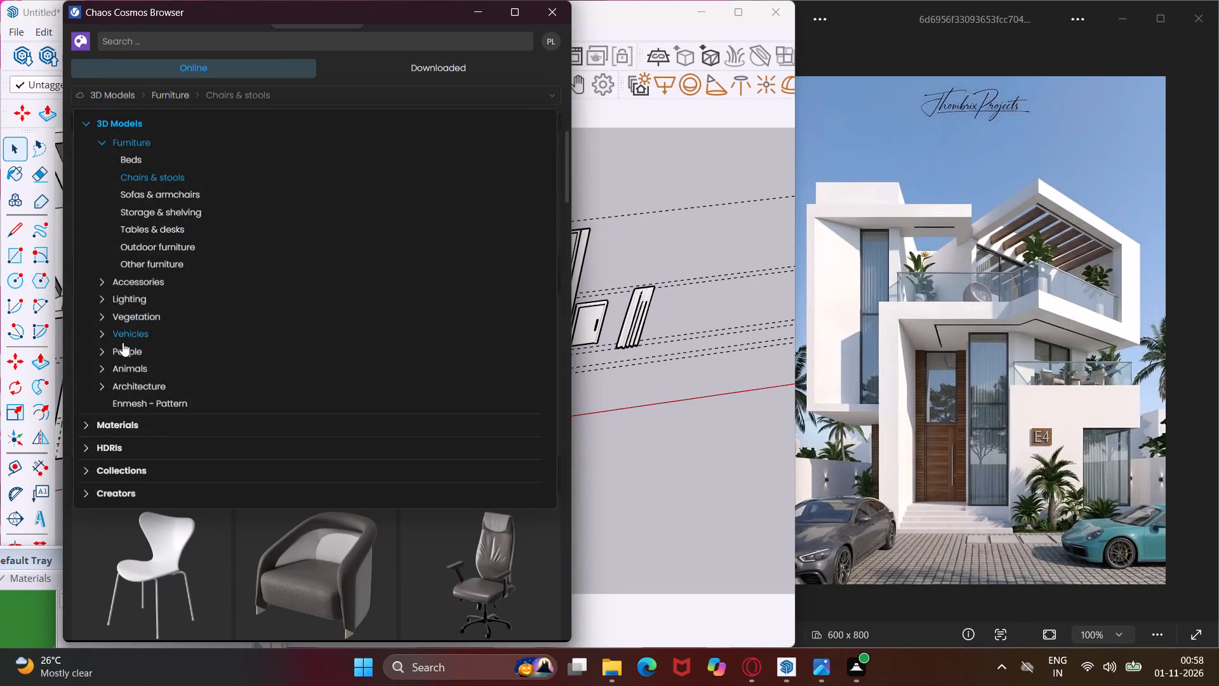
left_click(103, 319)
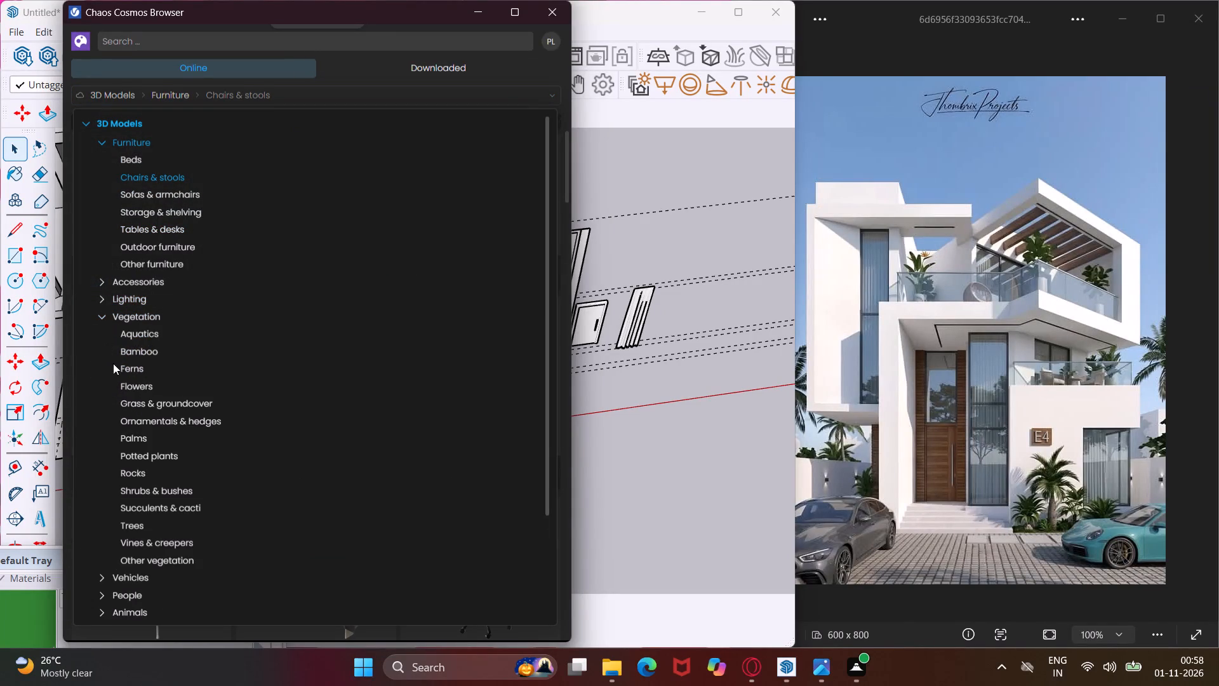
left_click(145, 458)
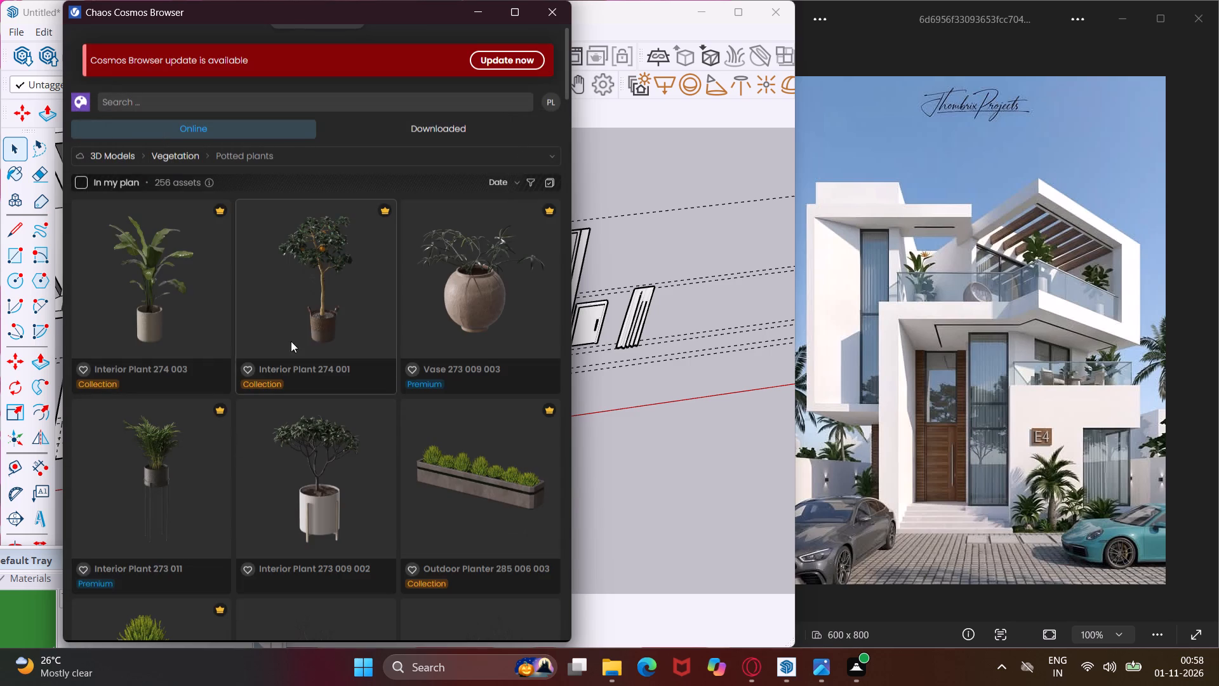
scroll(303, 342, "down", 8)
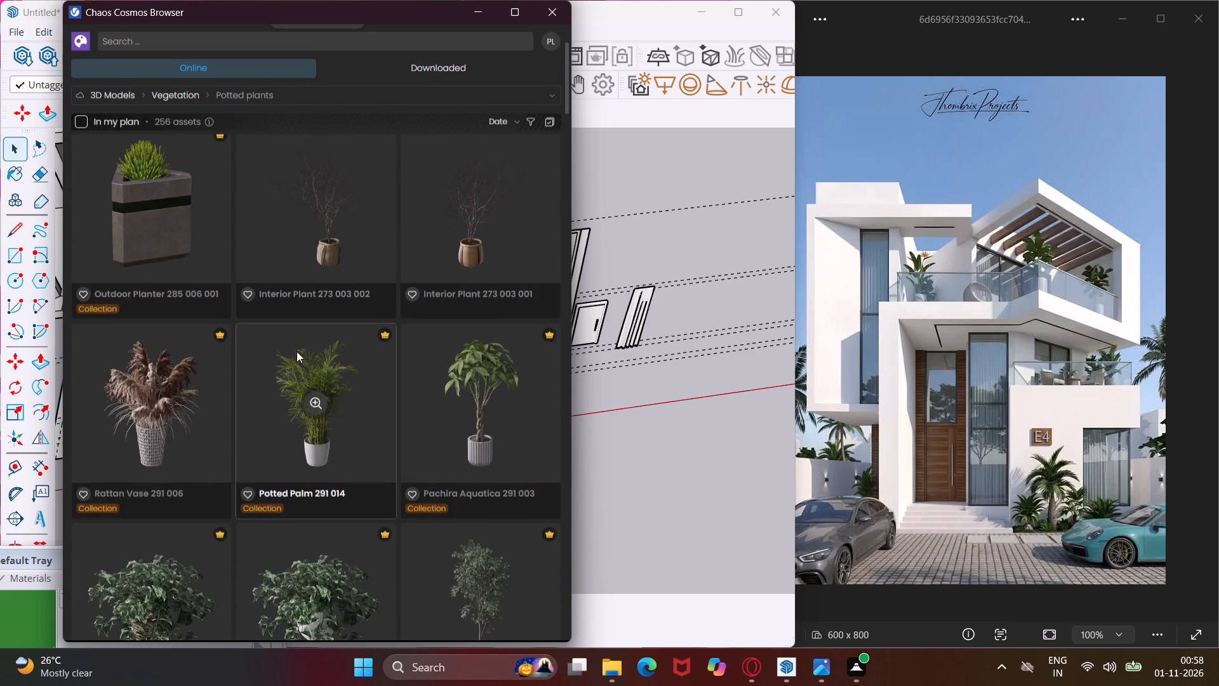
scroll(296, 351, "down", 7)
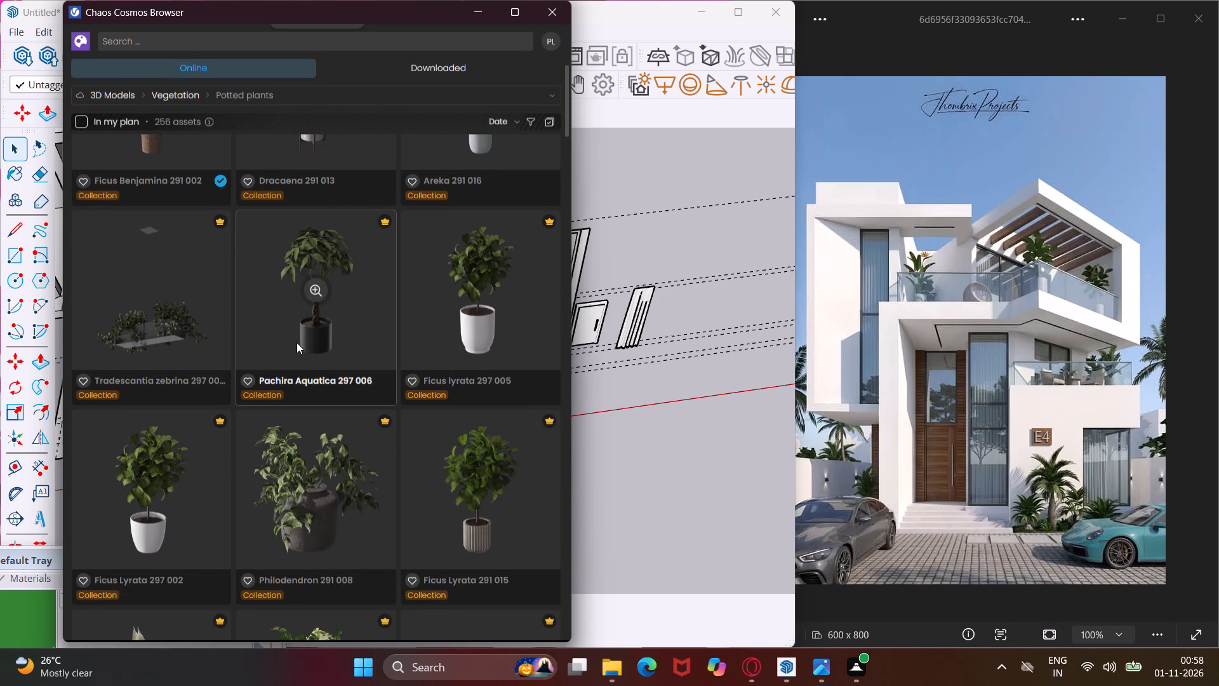
scroll(296, 335, "down", 7)
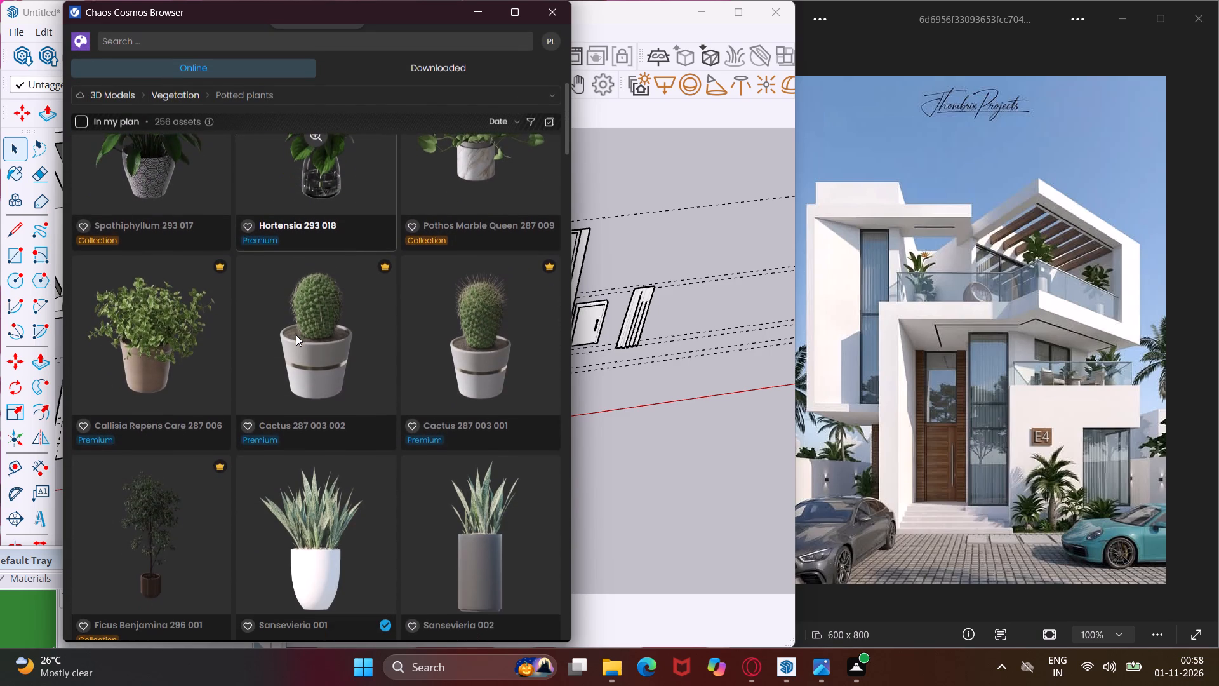
scroll(296, 333, "down", 4)
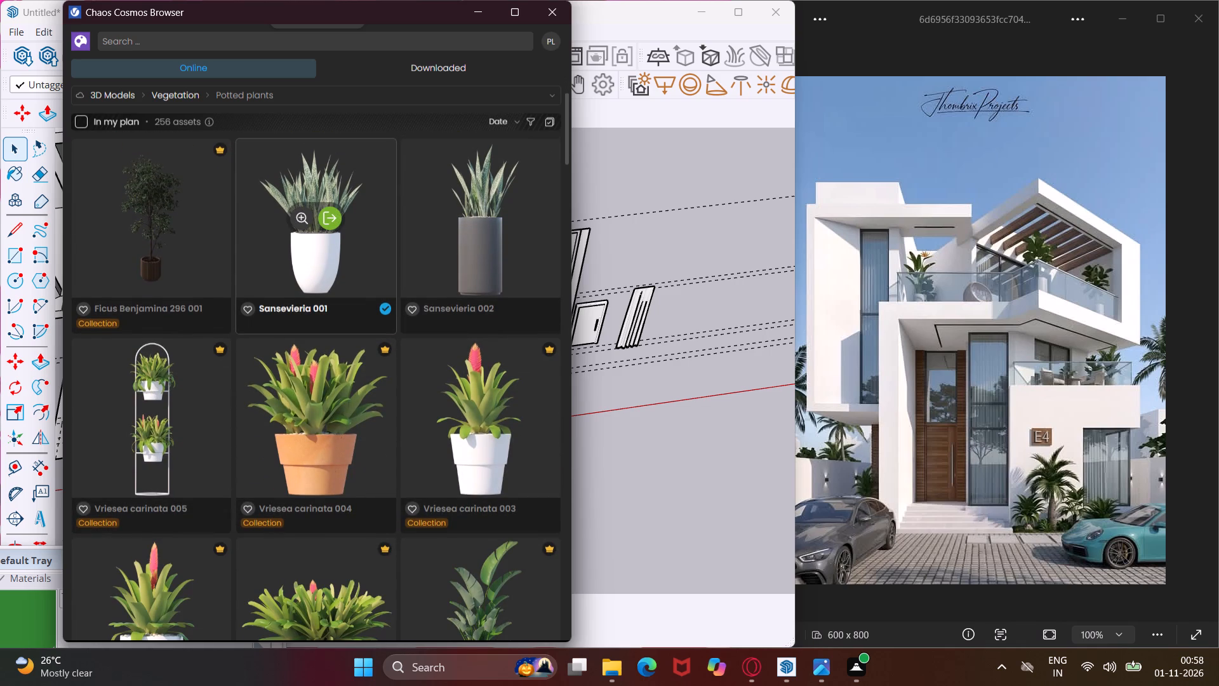
Import Ficus elastica Belize 002 from the downloaded Potted plants and place it on the upper terrace floor beside the parapet near the slatted roof.
left_click(434, 69)
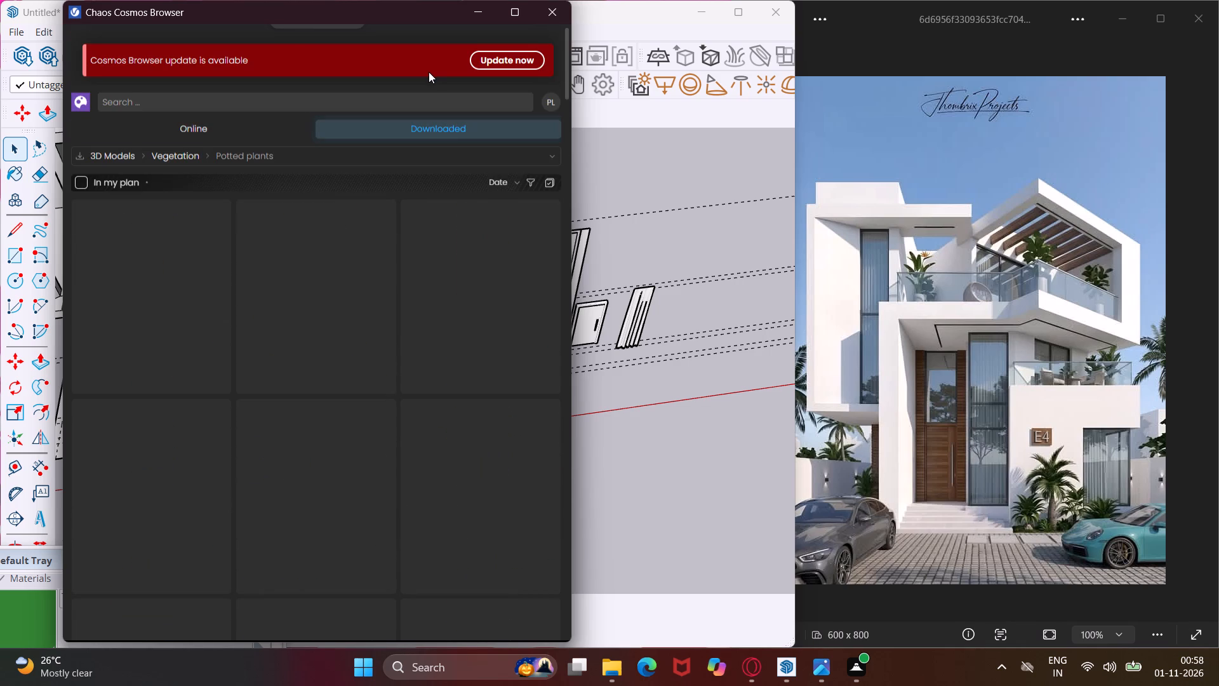
scroll(322, 335, "down", 2)
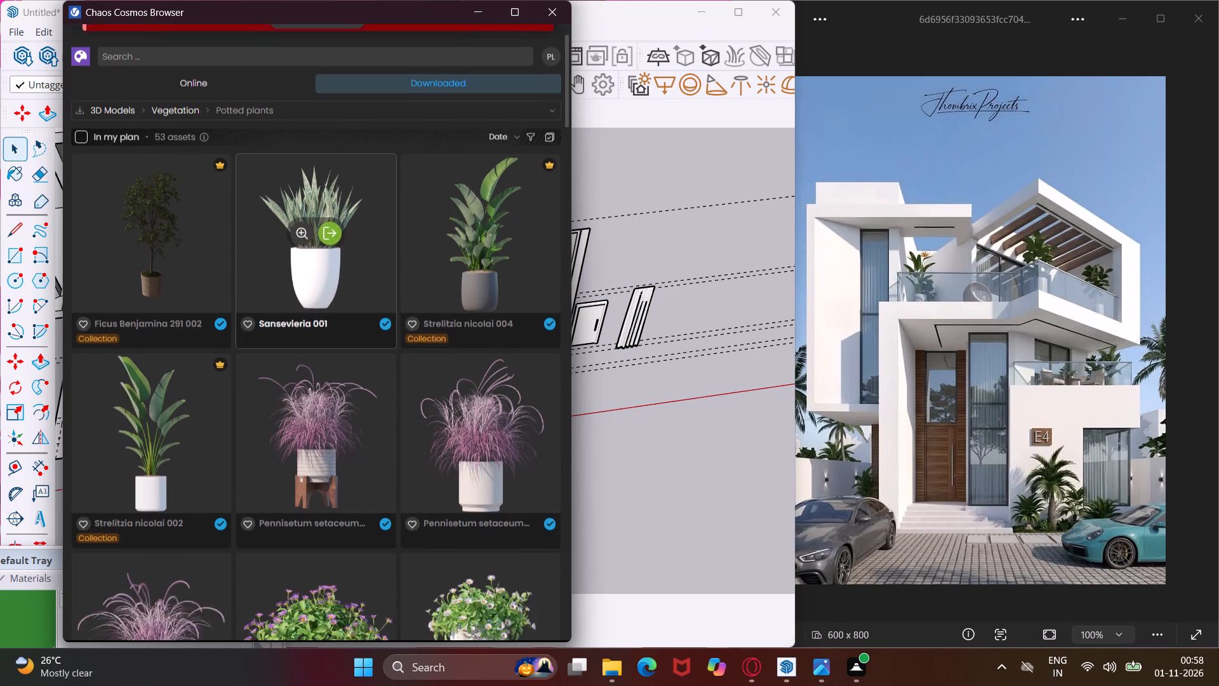
scroll(320, 335, "down", 9)
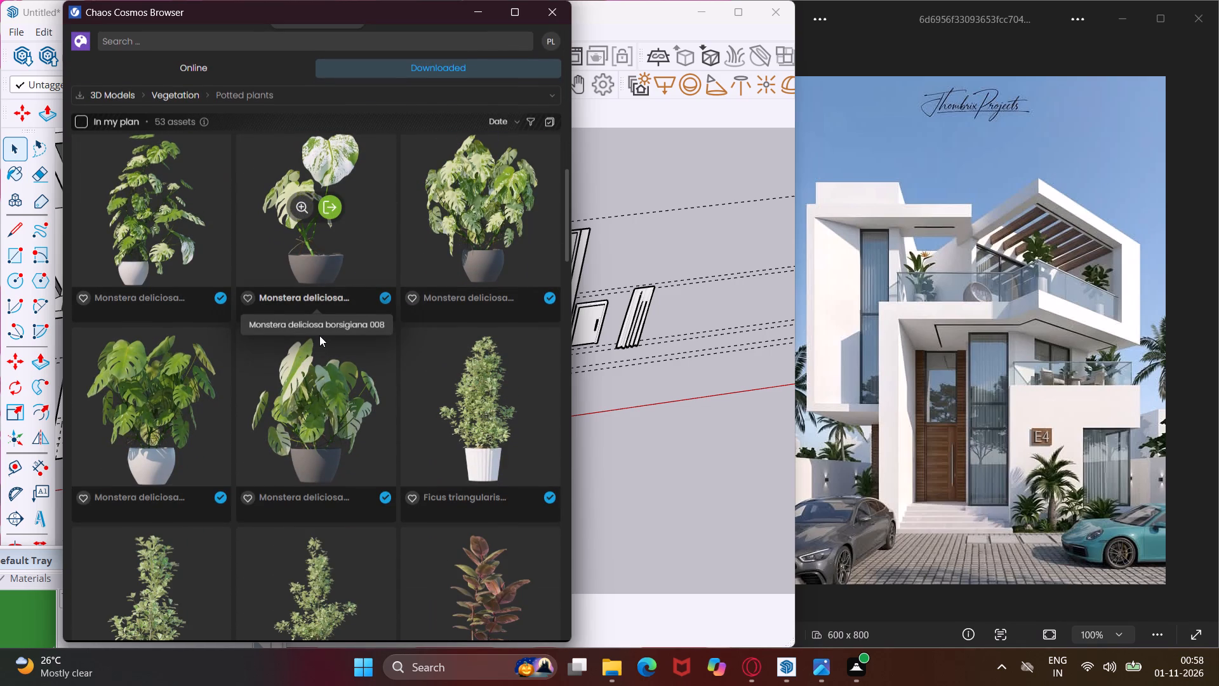
scroll(319, 335, "down", 7)
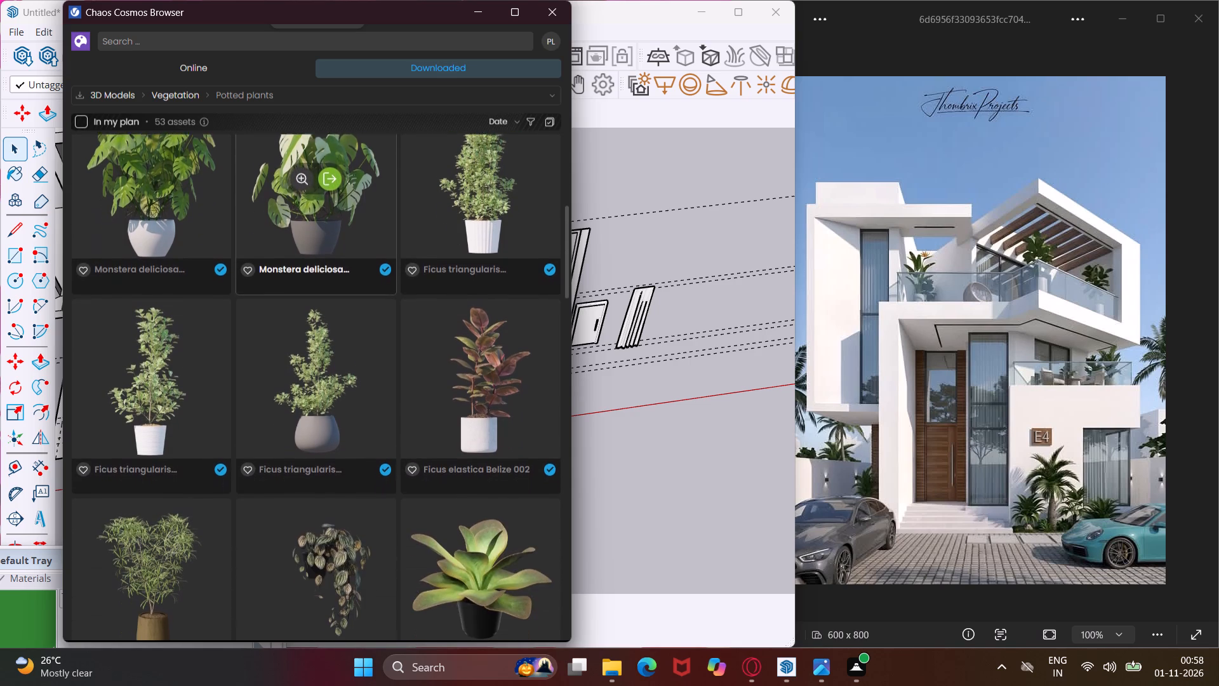
scroll(298, 371, "down", 2)
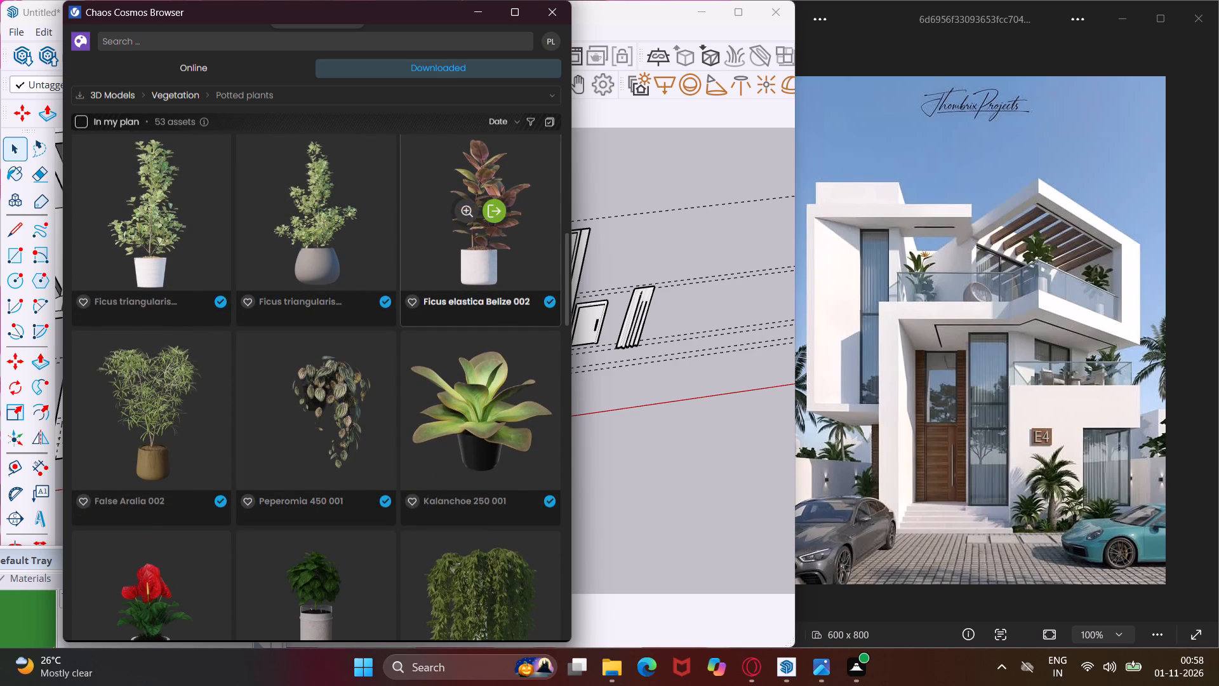
left_click(496, 205)
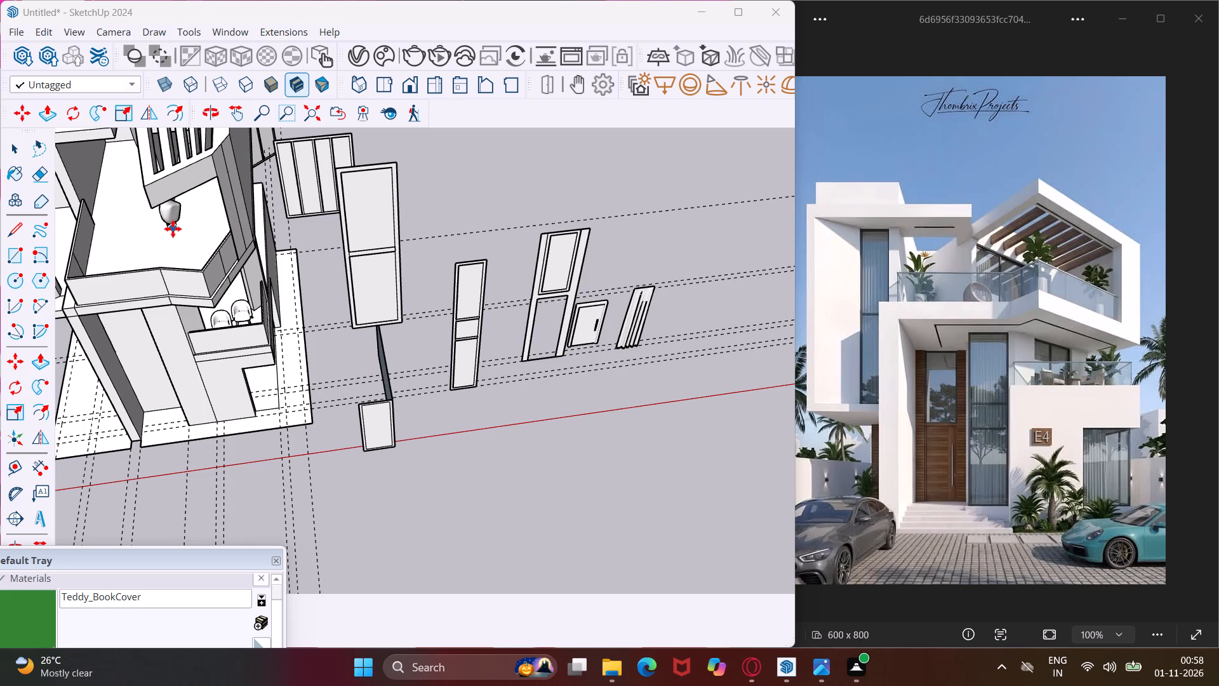
middle_click_drag(173, 229, 439, 240)
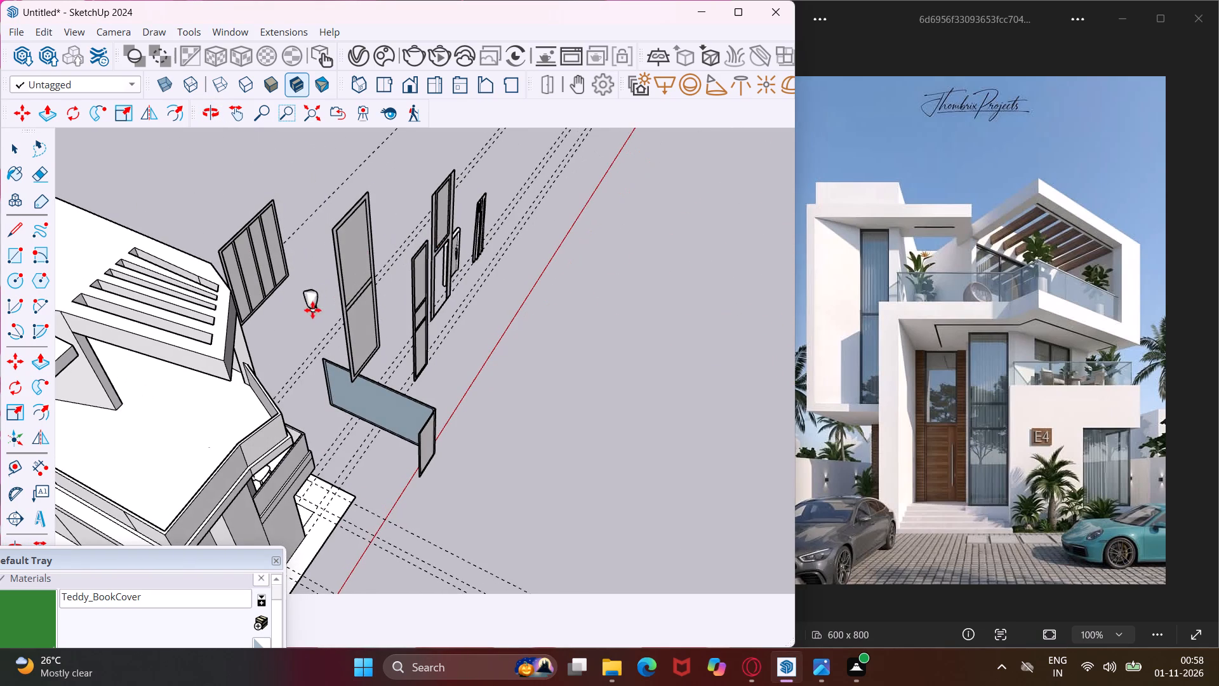
scroll(303, 313, "up", 4)
scroll(213, 420, "up", 3)
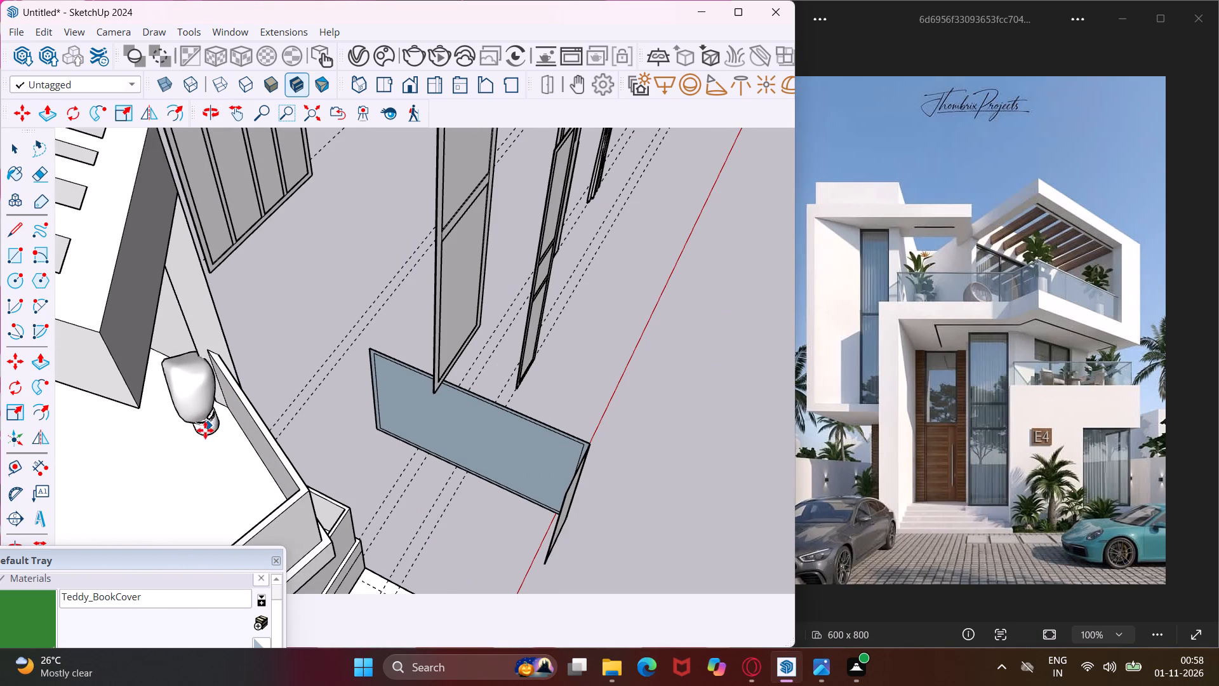
left_click(204, 431)
Place a second Ficus elastica Belize 002 on the lower balcony floor beside the chairs, near the parapet corner.
scroll(215, 389, "down", 5)
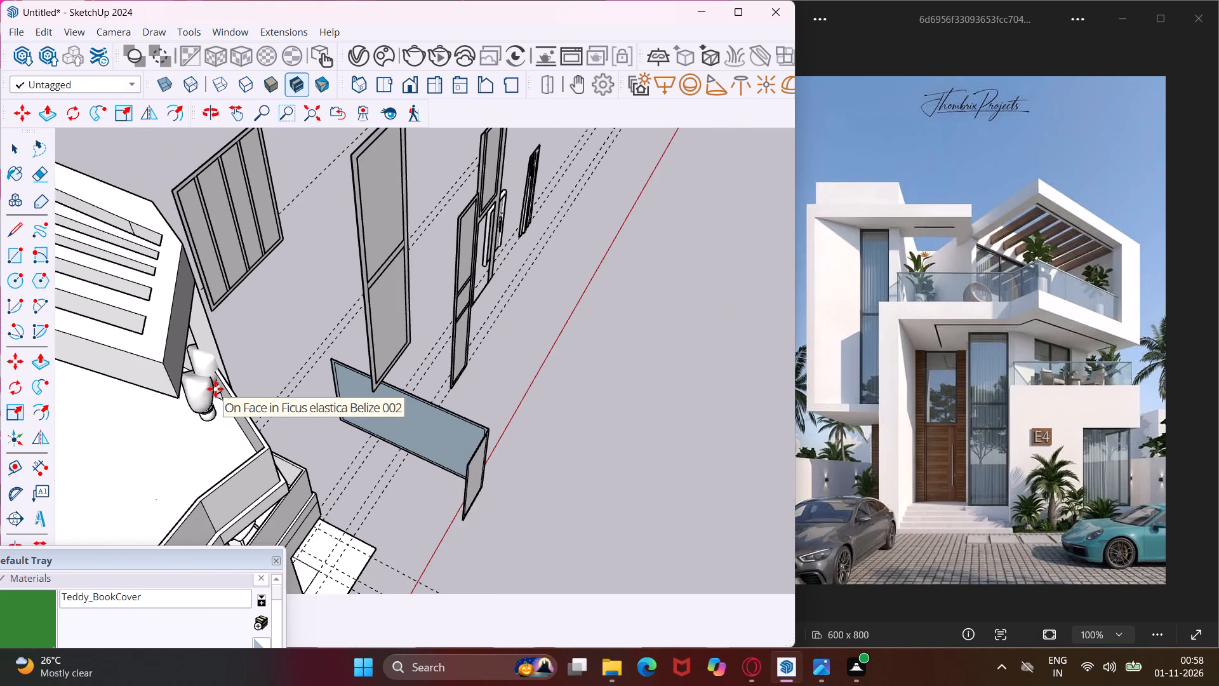
scroll(212, 381, "down", 14)
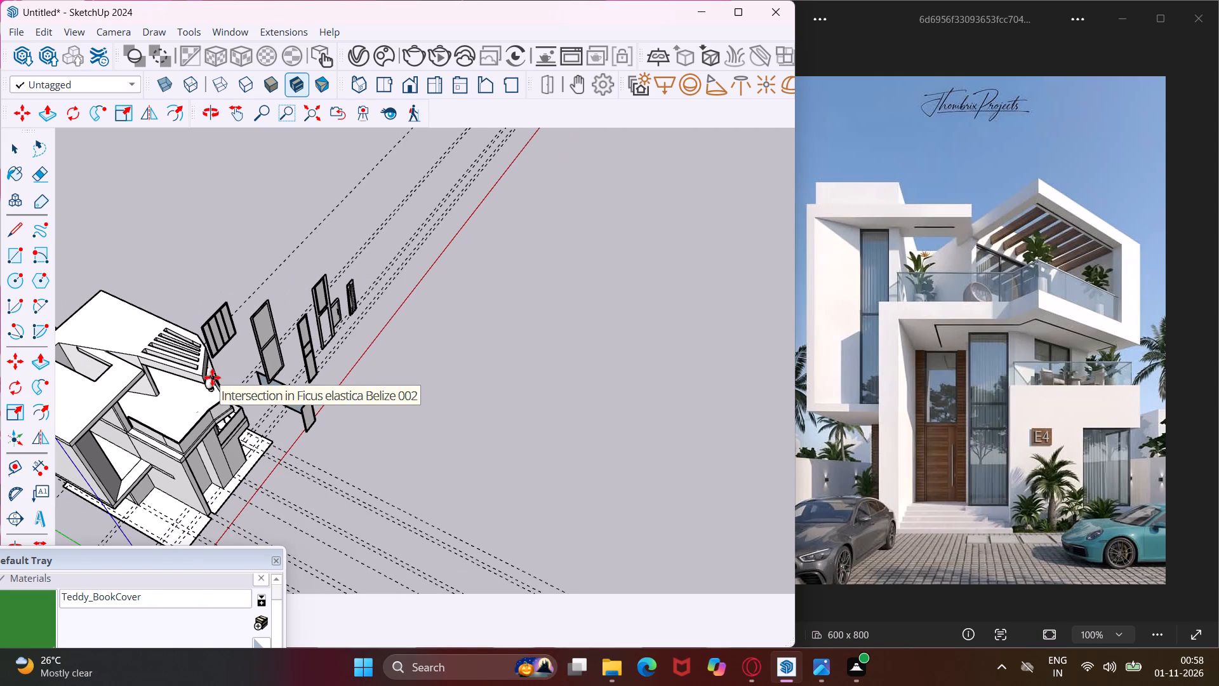
scroll(229, 415, "up", 13)
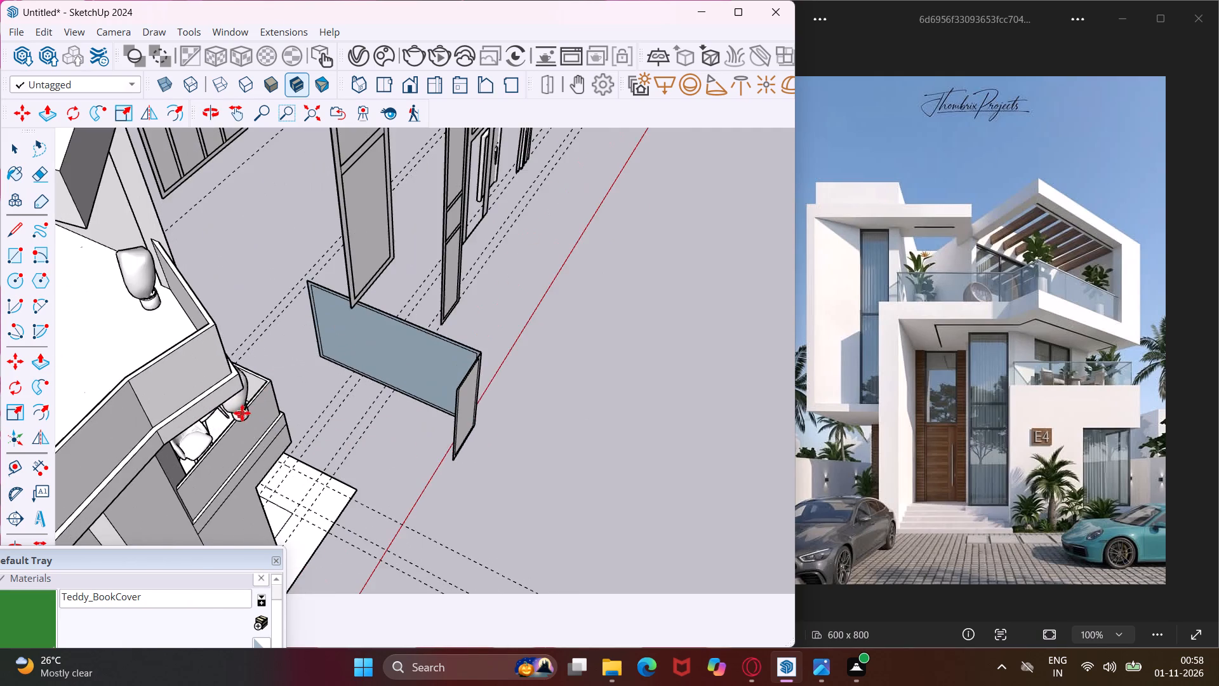
scroll(243, 412, "up", 6)
middle_click_drag(240, 393, 208, 485)
scroll(229, 444, "up", 7)
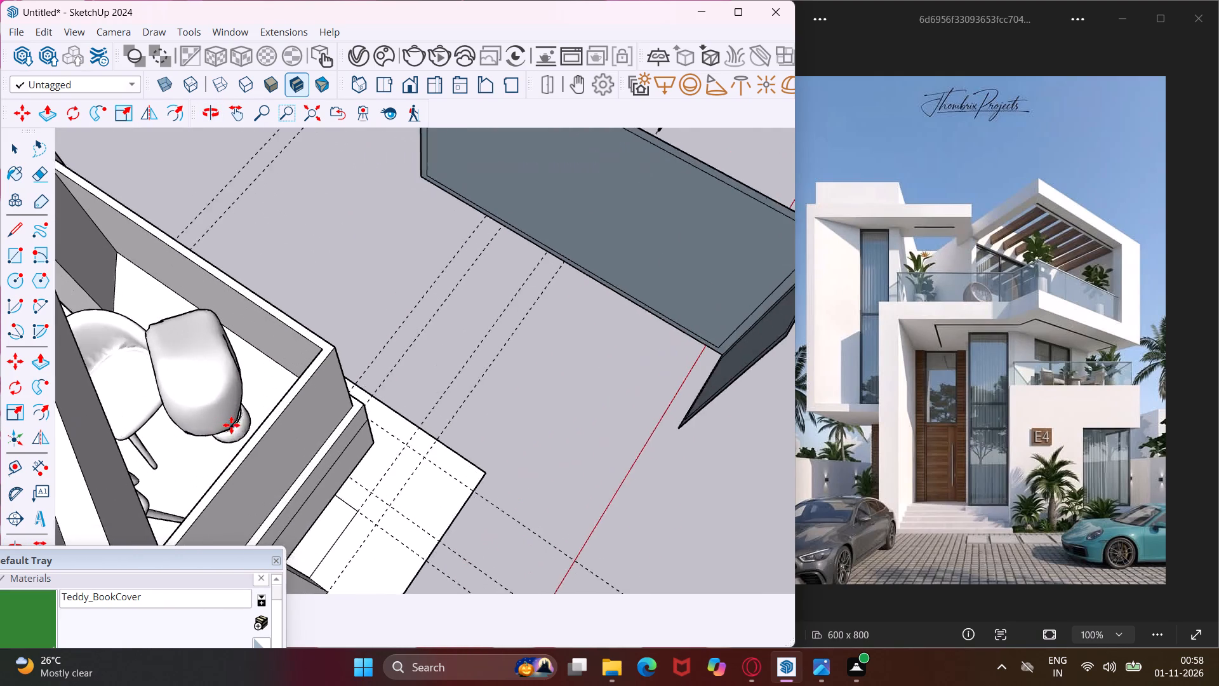
scroll(231, 425, "up", 2)
left_click(263, 413)
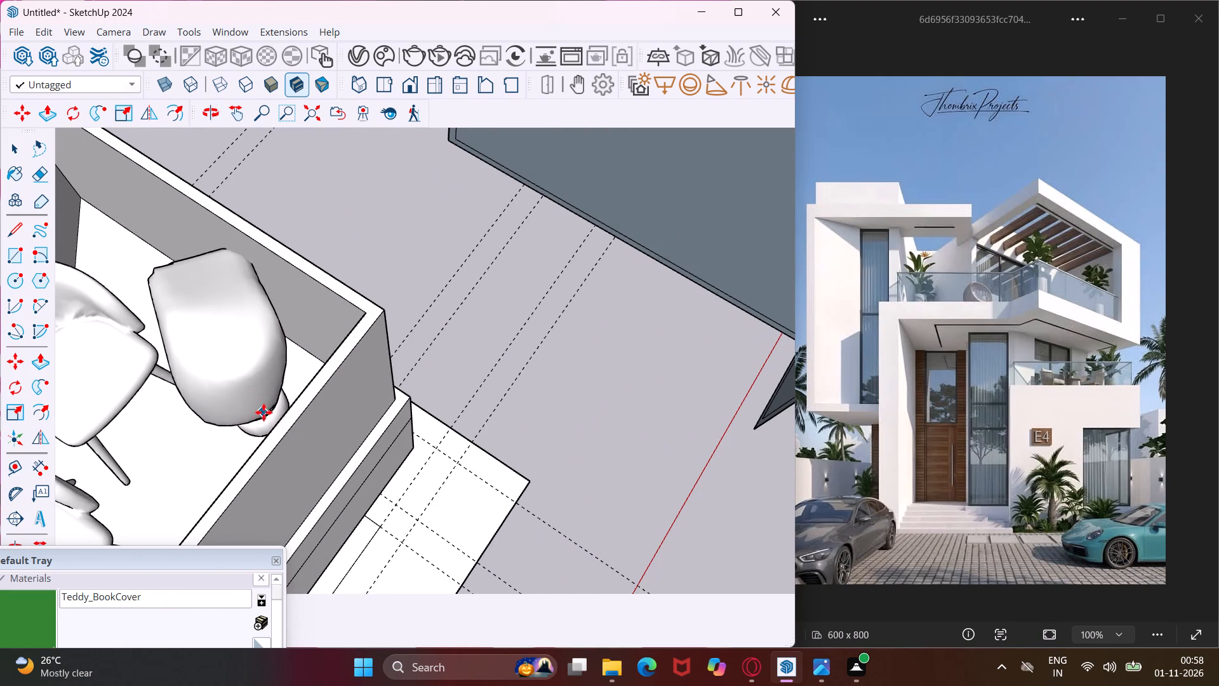
Place a third Ficus elastica Belize 002 on the upper terrace floor in the parapet corner, beside the first terrace plant.
scroll(242, 379, "down", 19)
scroll(237, 370, "down", 5)
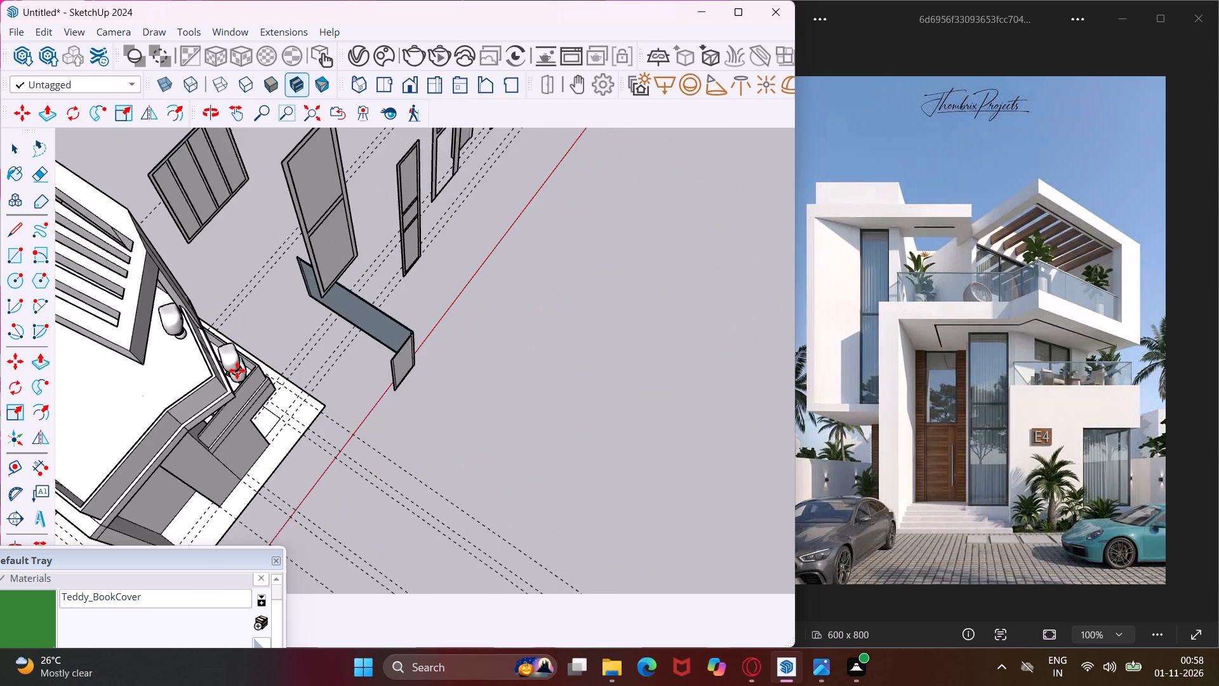
middle_click_drag(112, 379, 170, 367)
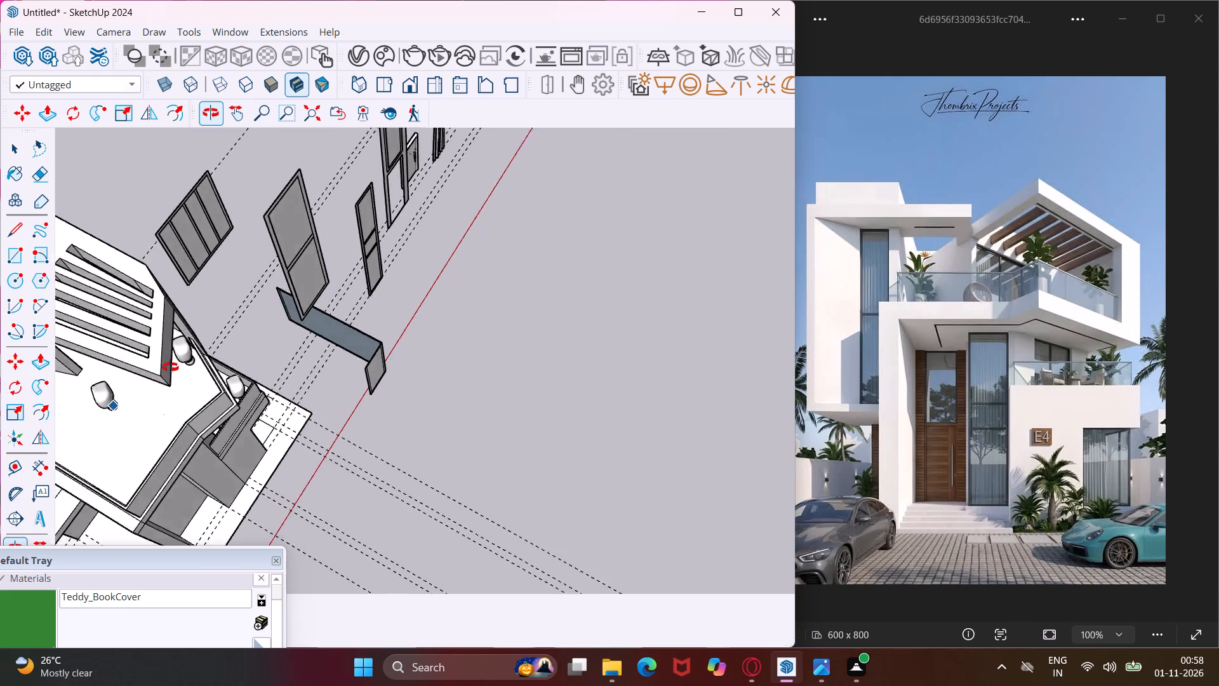
middle_click_drag(170, 367, 305, 259)
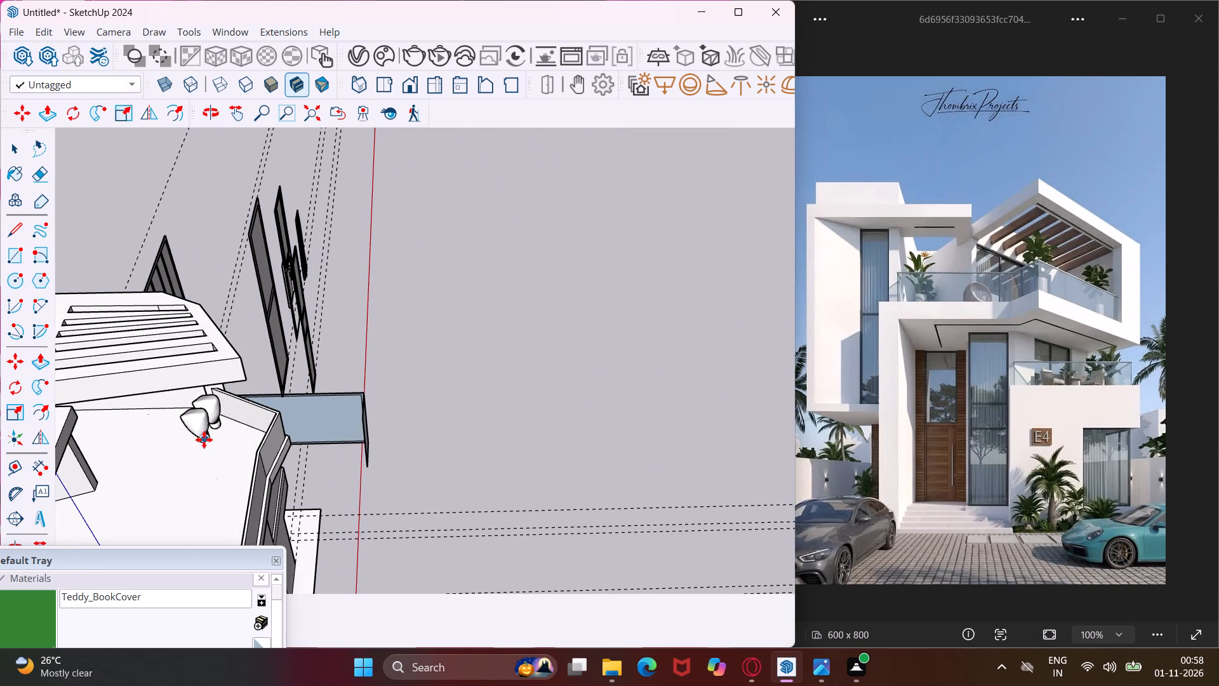
scroll(202, 408, "down", 9)
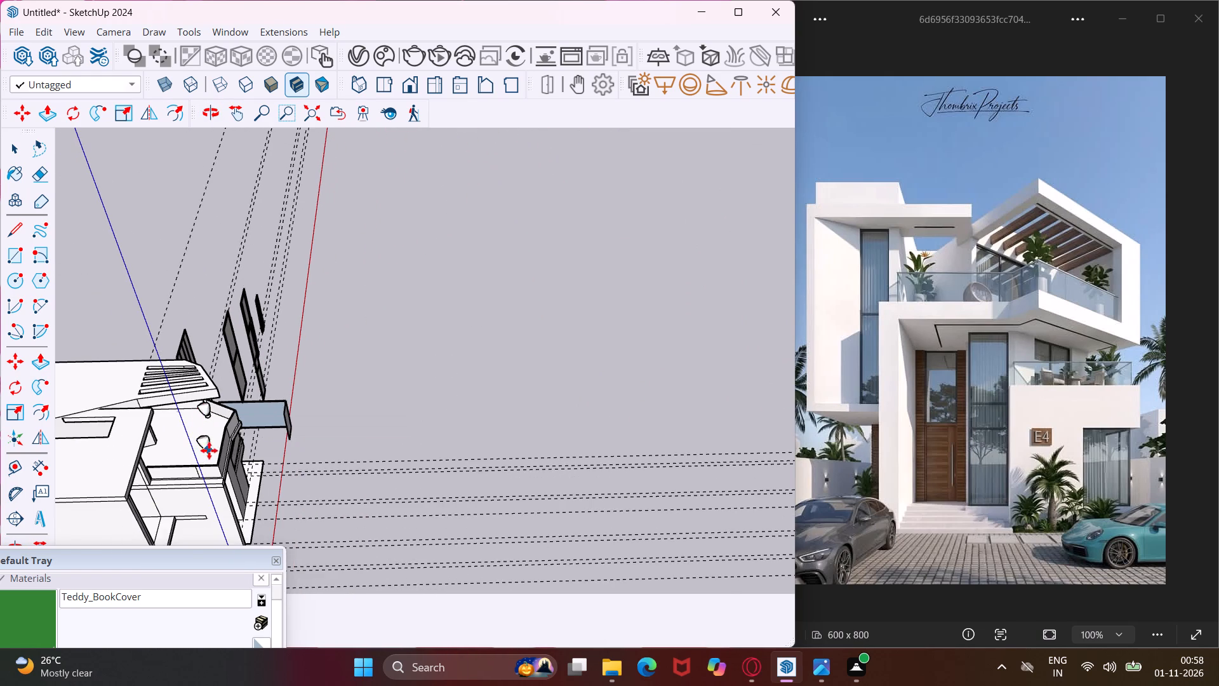
scroll(210, 451, "up", 8)
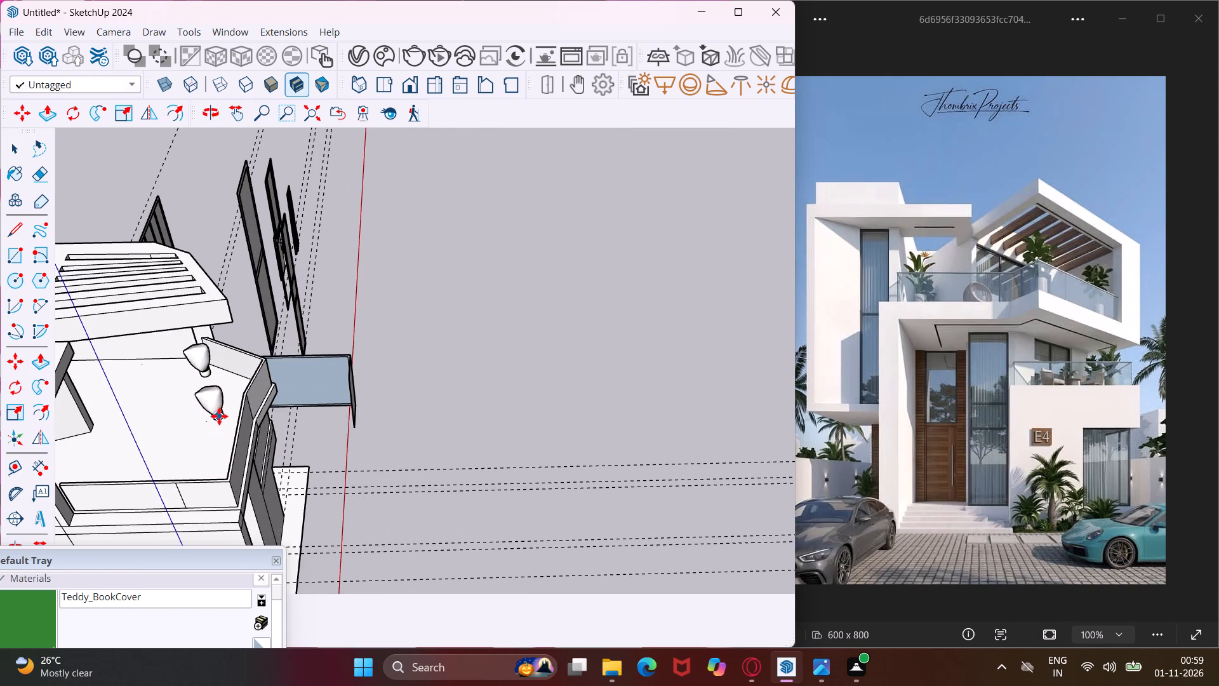
scroll(234, 395, "up", 8)
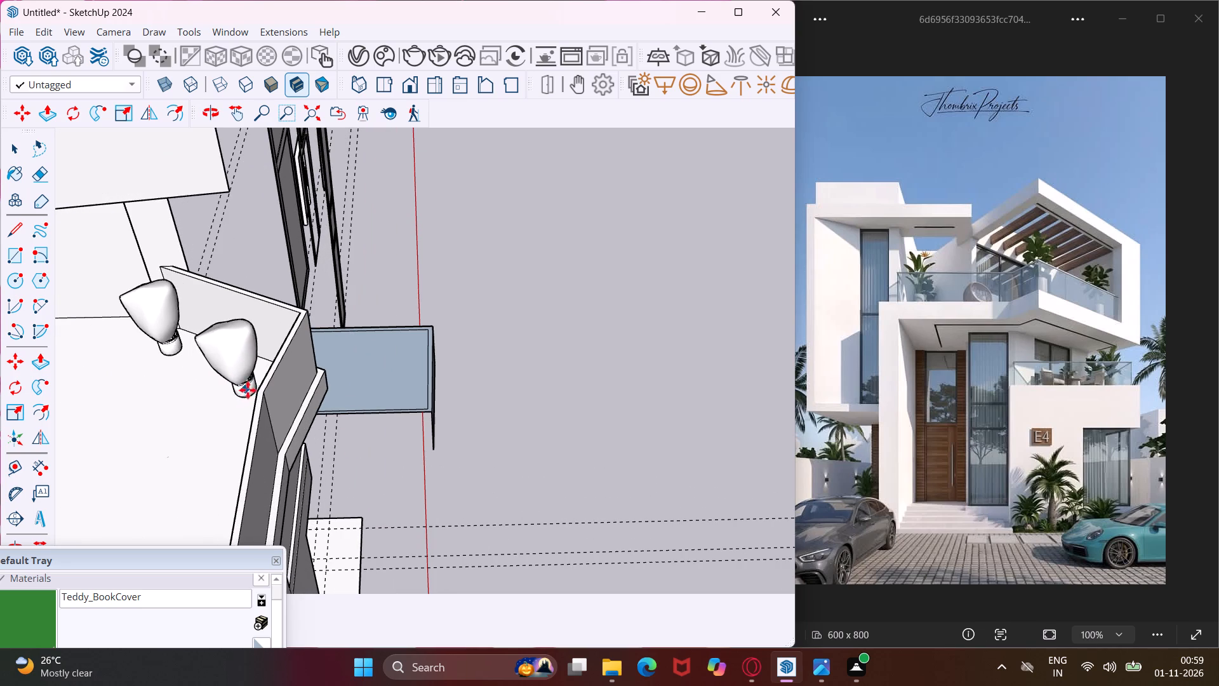
middle_click_drag(248, 379, 343, 373)
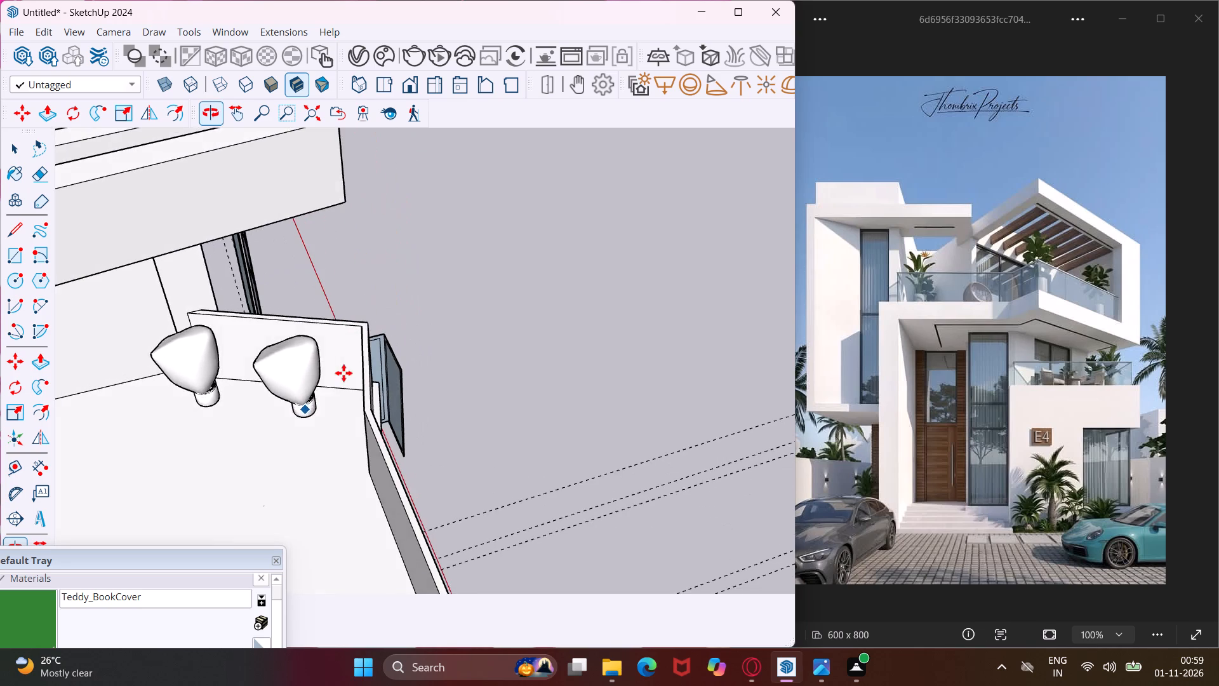
scroll(326, 393, "up", 3)
left_click(326, 416)
Place a fourth Ficus elastica Belize 002 on the upper terrace floor, across from the first two, near the wall at the parapet's end.
scroll(288, 430, "down", 4)
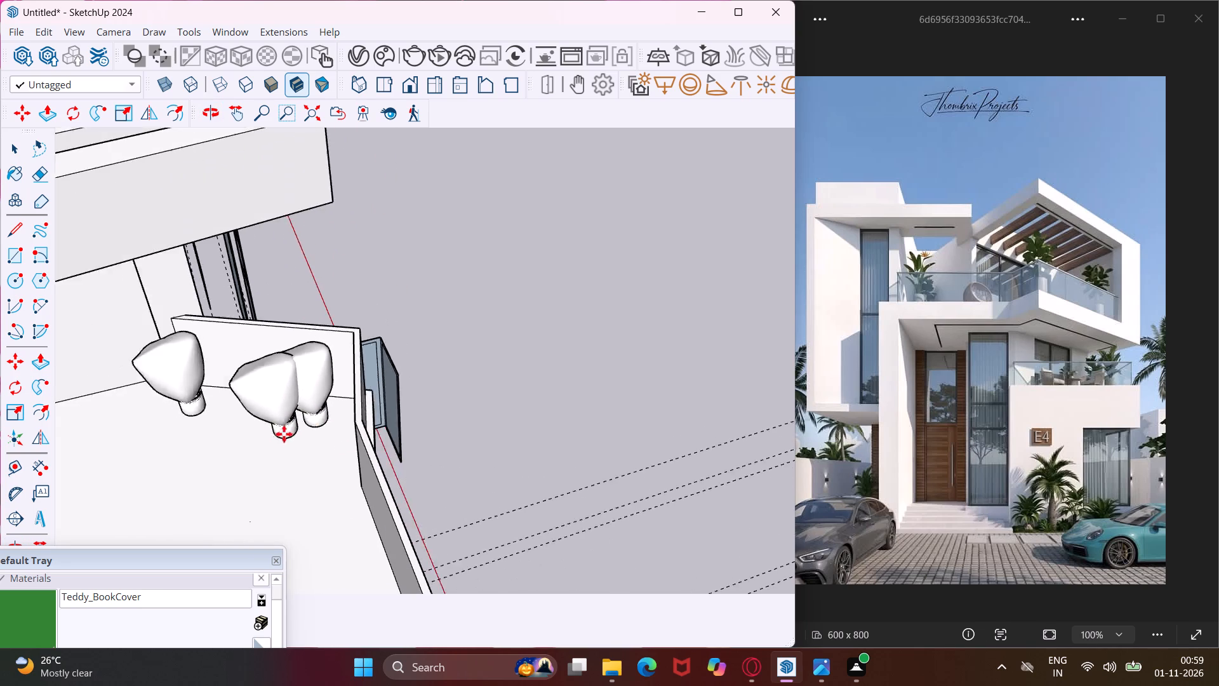
scroll(284, 434, "down", 2)
middle_click_drag(276, 440, 187, 440)
scroll(210, 366, "down", 12)
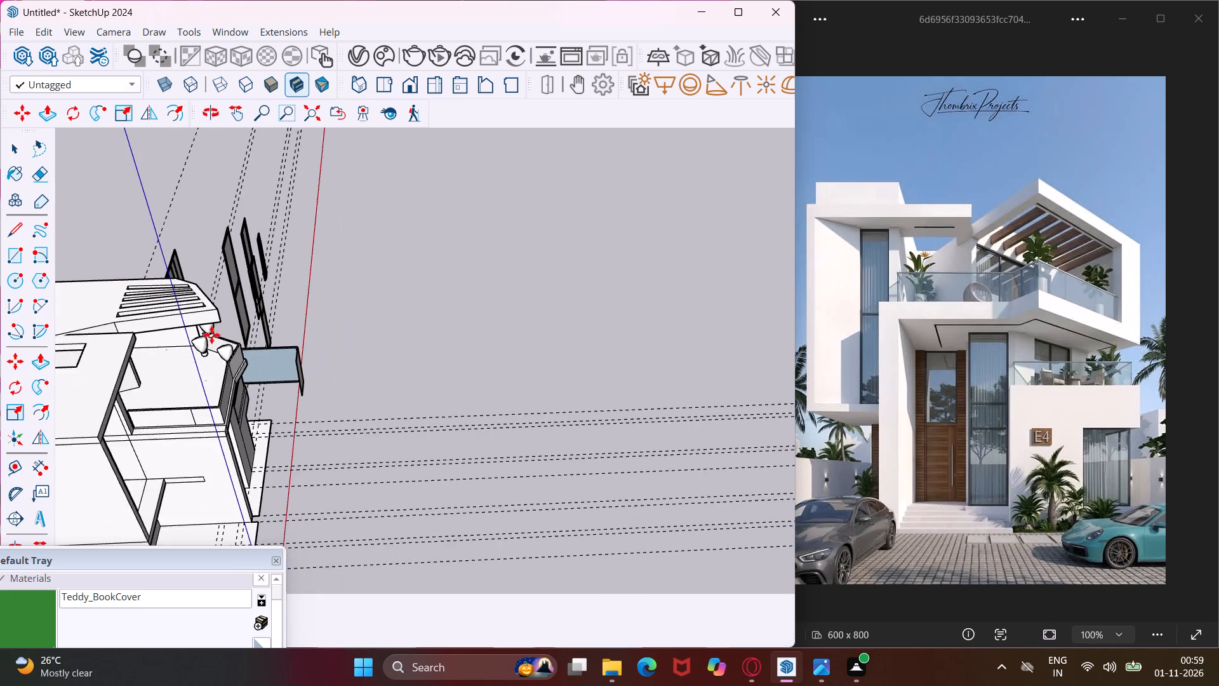
scroll(211, 335, "down", 5)
middle_click_drag(203, 347, 0, 417)
scroll(246, 258, "up", 9)
middle_click_drag(215, 248, 196, 248)
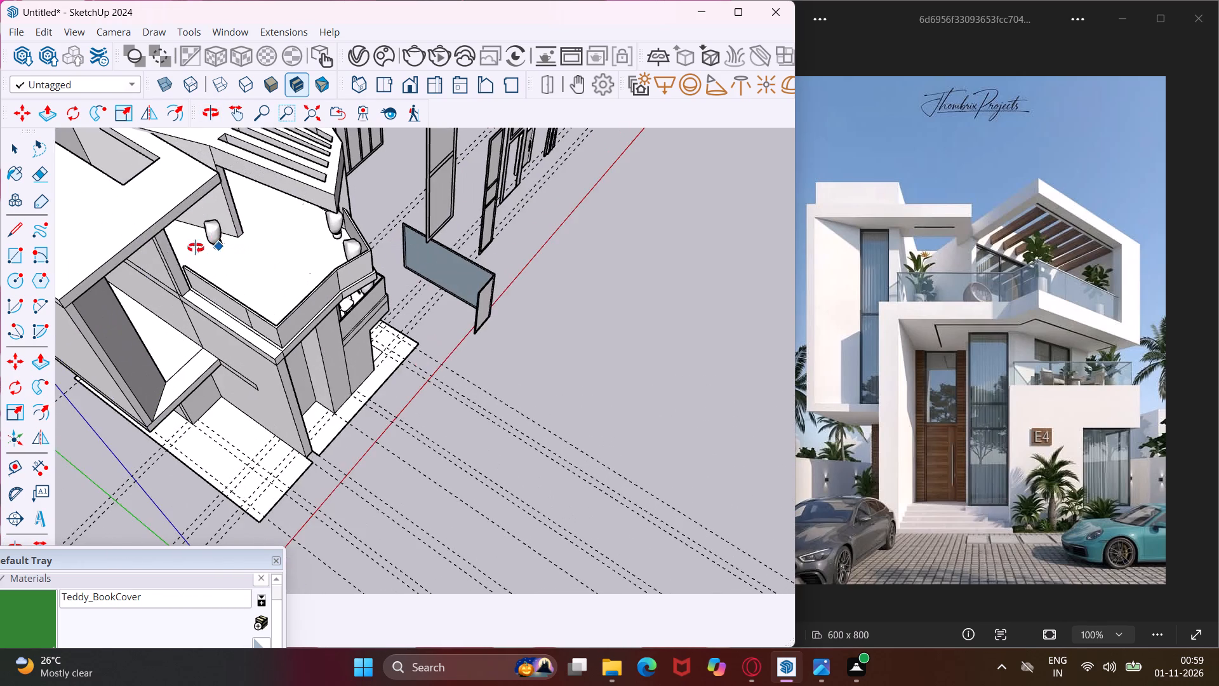
middle_click_drag(196, 248, 90, 249)
scroll(219, 187, "up", 7)
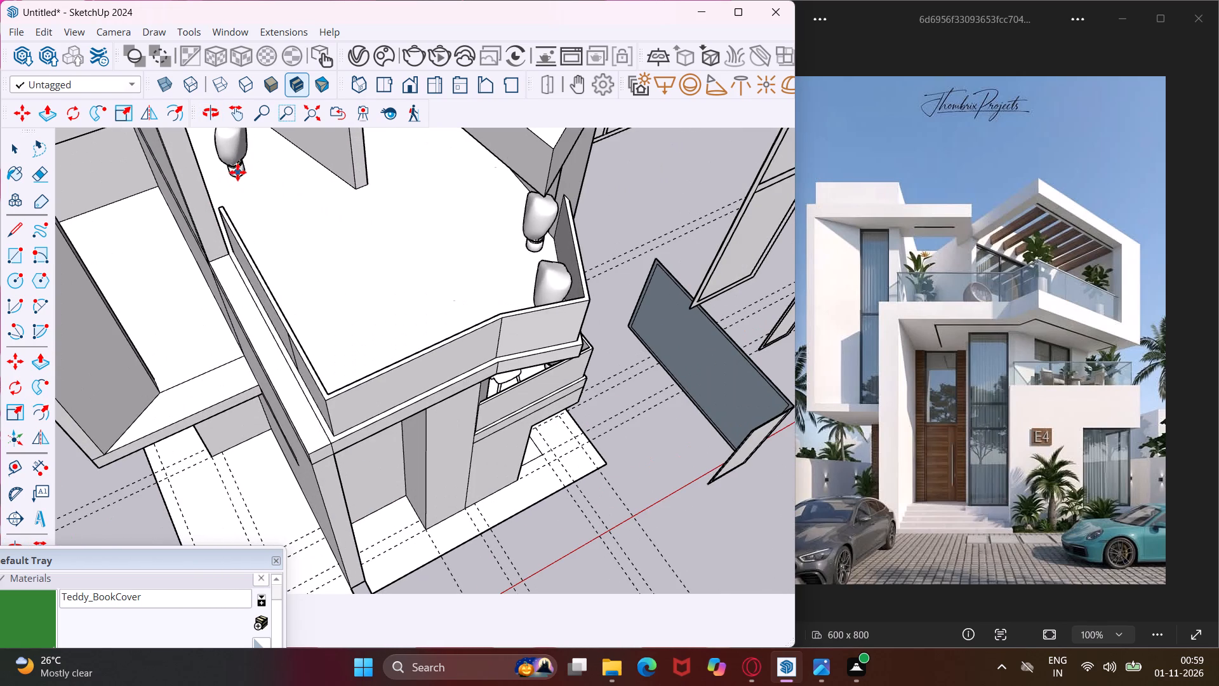
left_click(237, 172)
key("Escape")
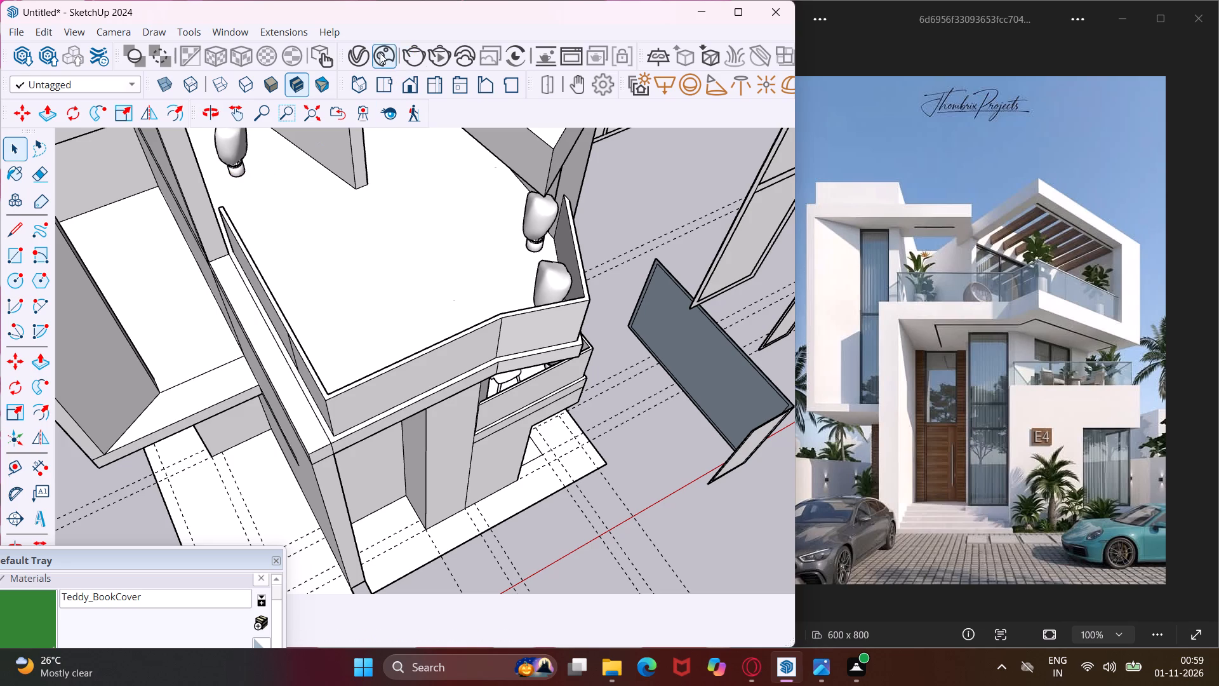
Import Tall Climbing Plant 50-13 from the downloaded Potted plants and place it on the upper terrace floor beside the fourth Ficus.
left_click(380, 53)
scroll(314, 384, "down", 7)
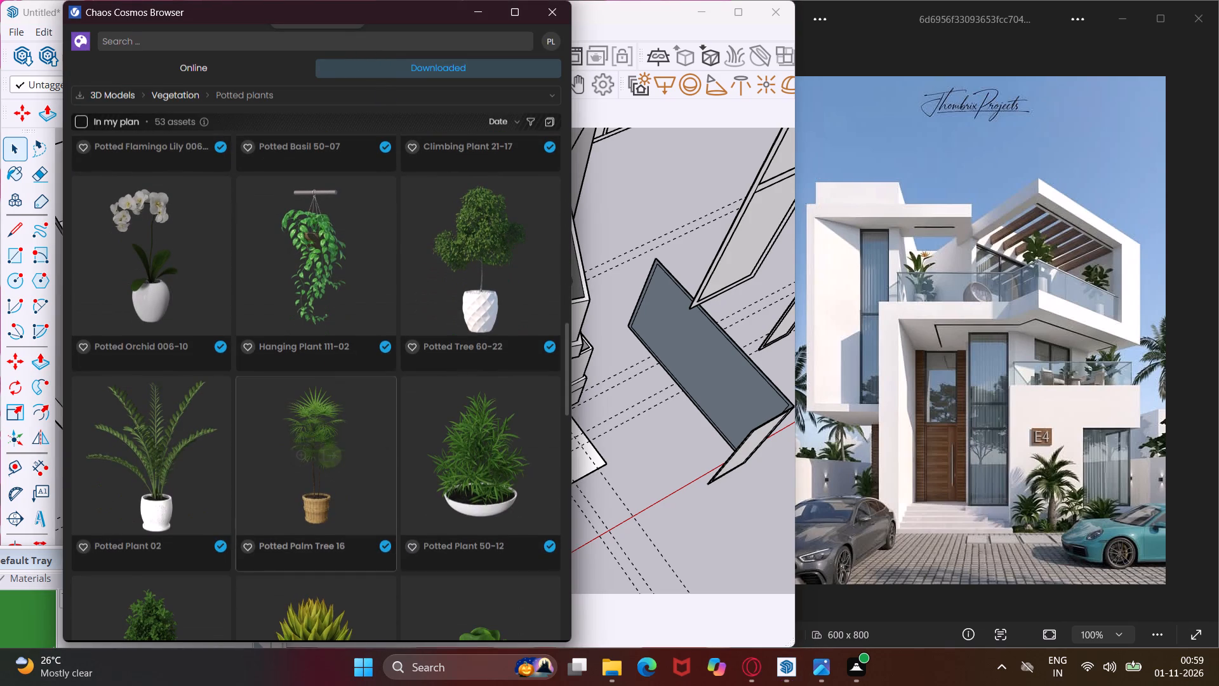
scroll(309, 376, "down", 5)
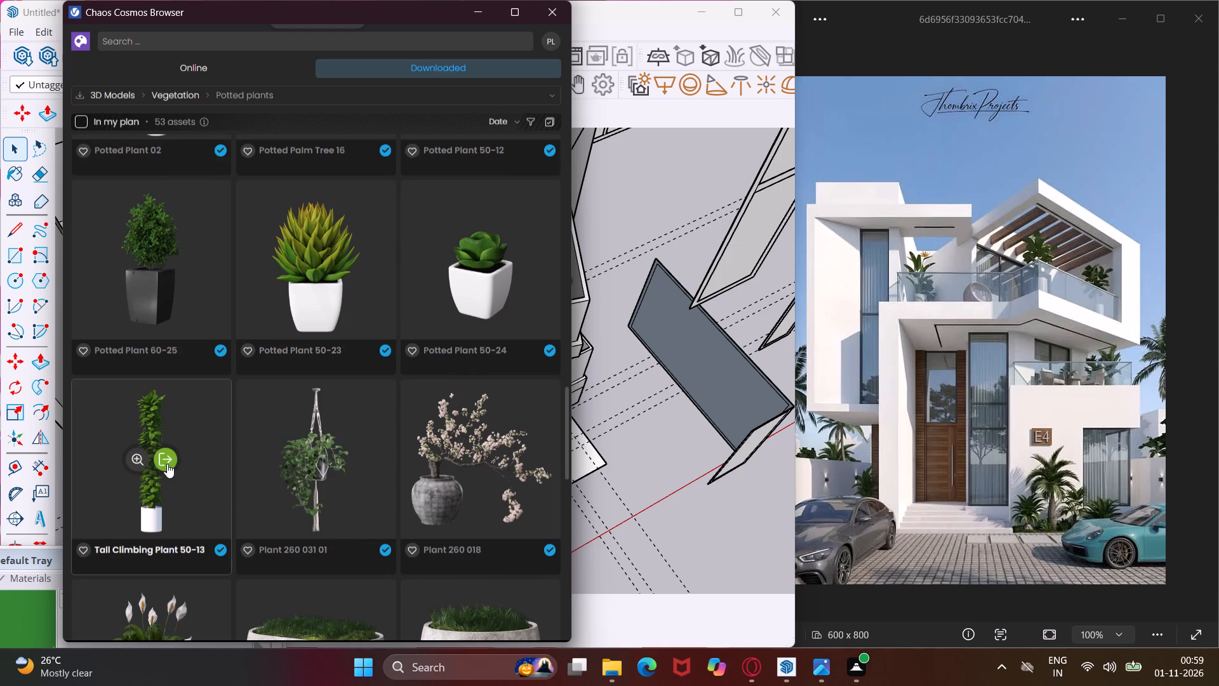
left_click(162, 455)
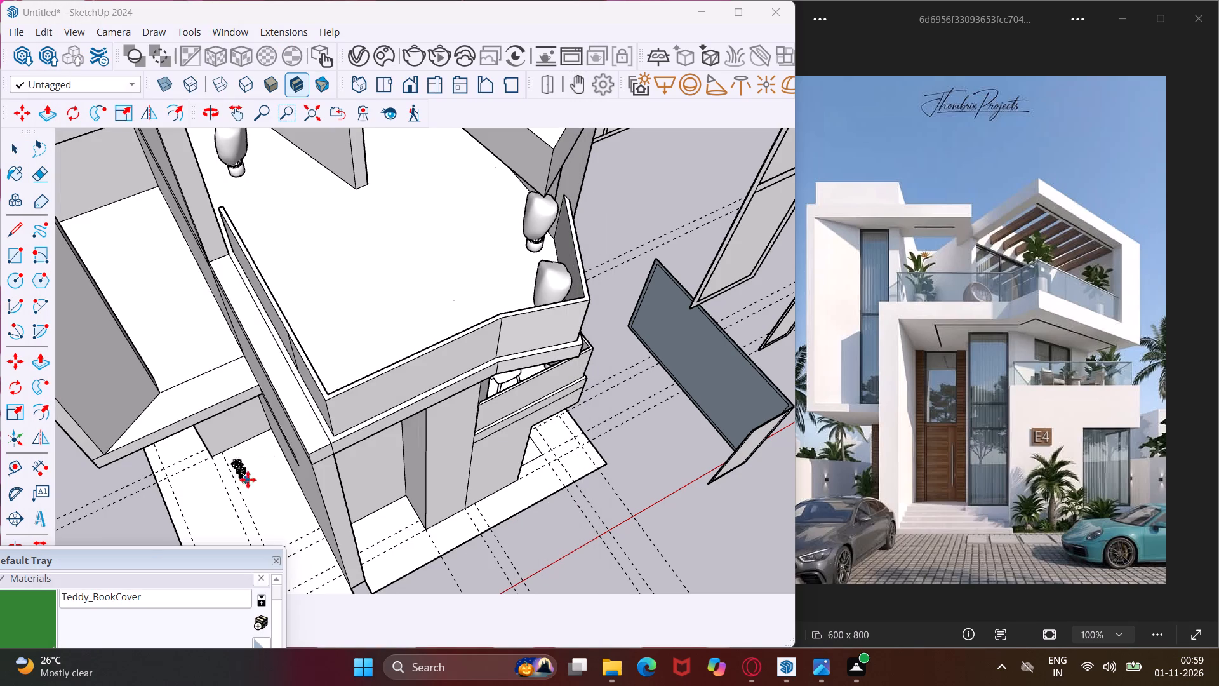
scroll(261, 198, "up", 2)
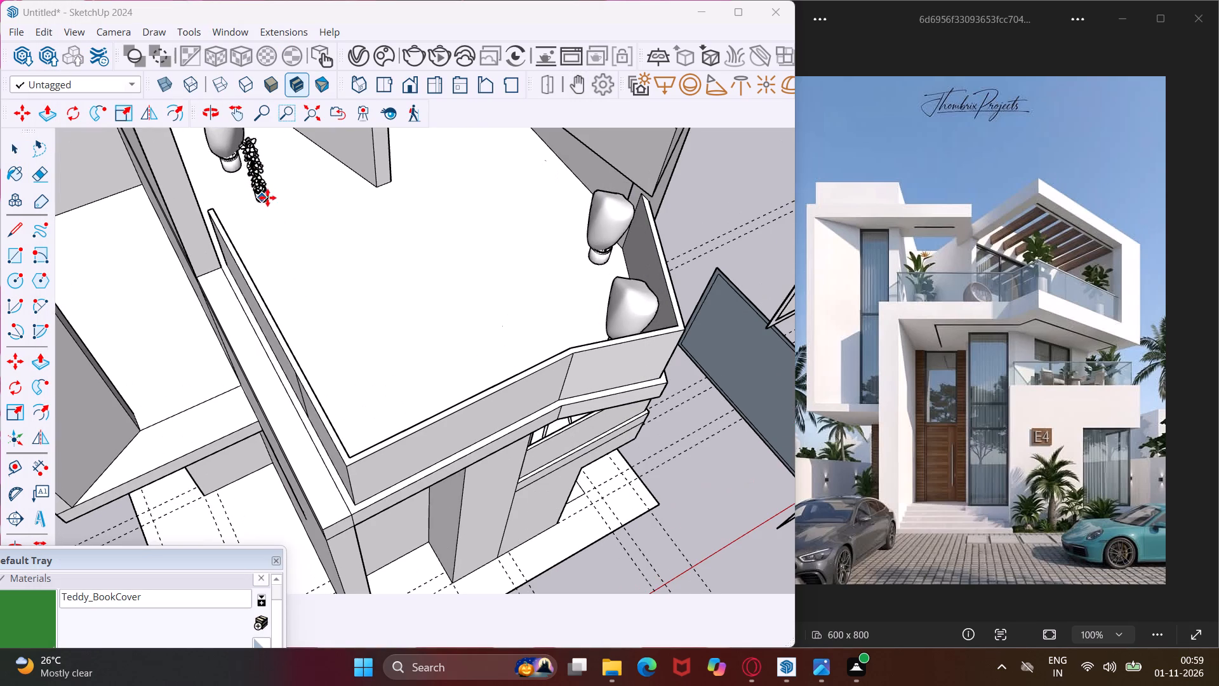
left_click(281, 185)
key("Escape")
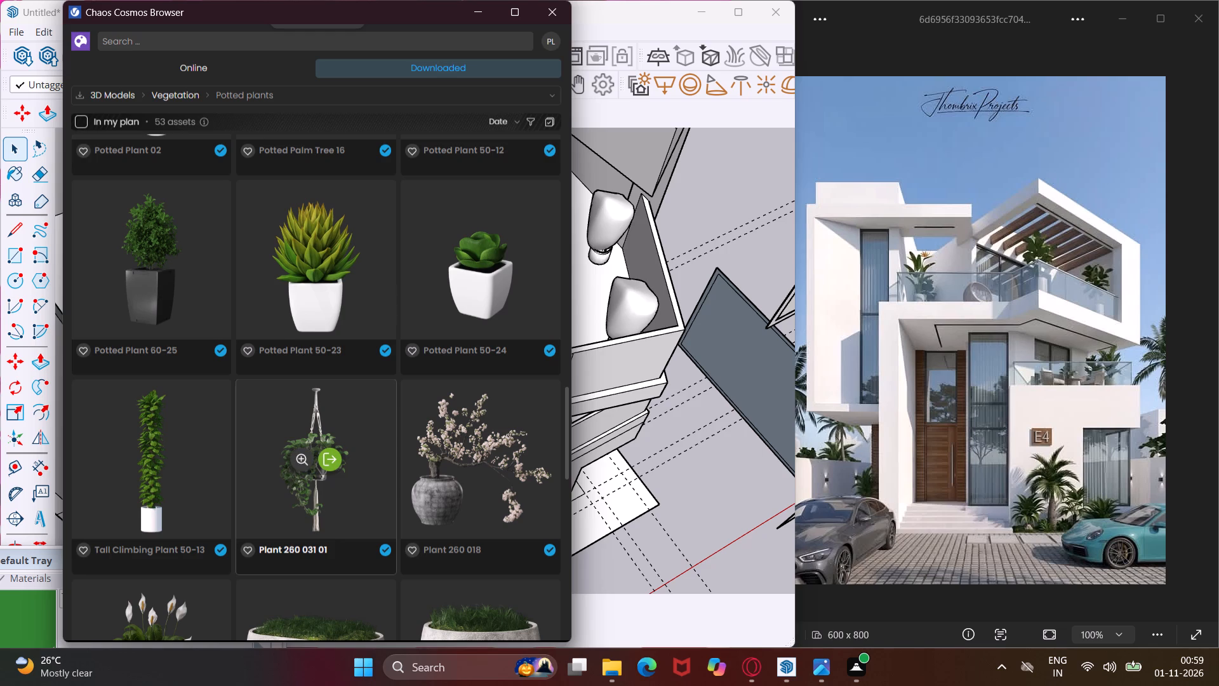
scroll(321, 472, "down", 9)
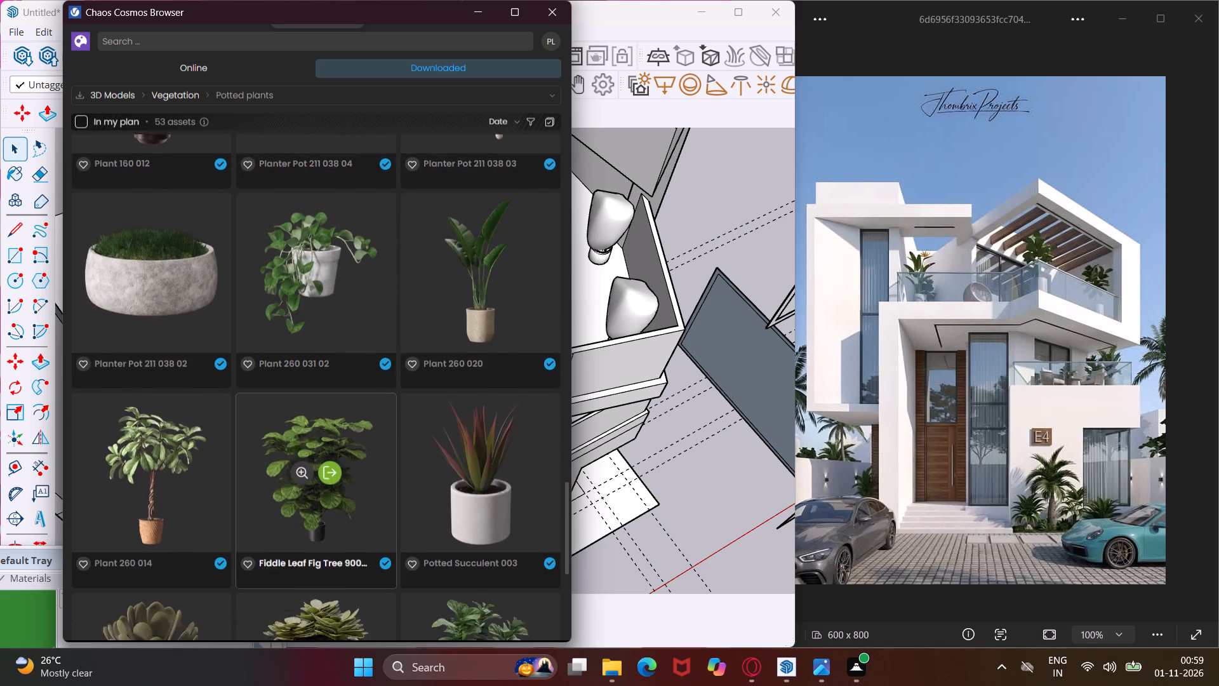
scroll(320, 469, "down", 3)
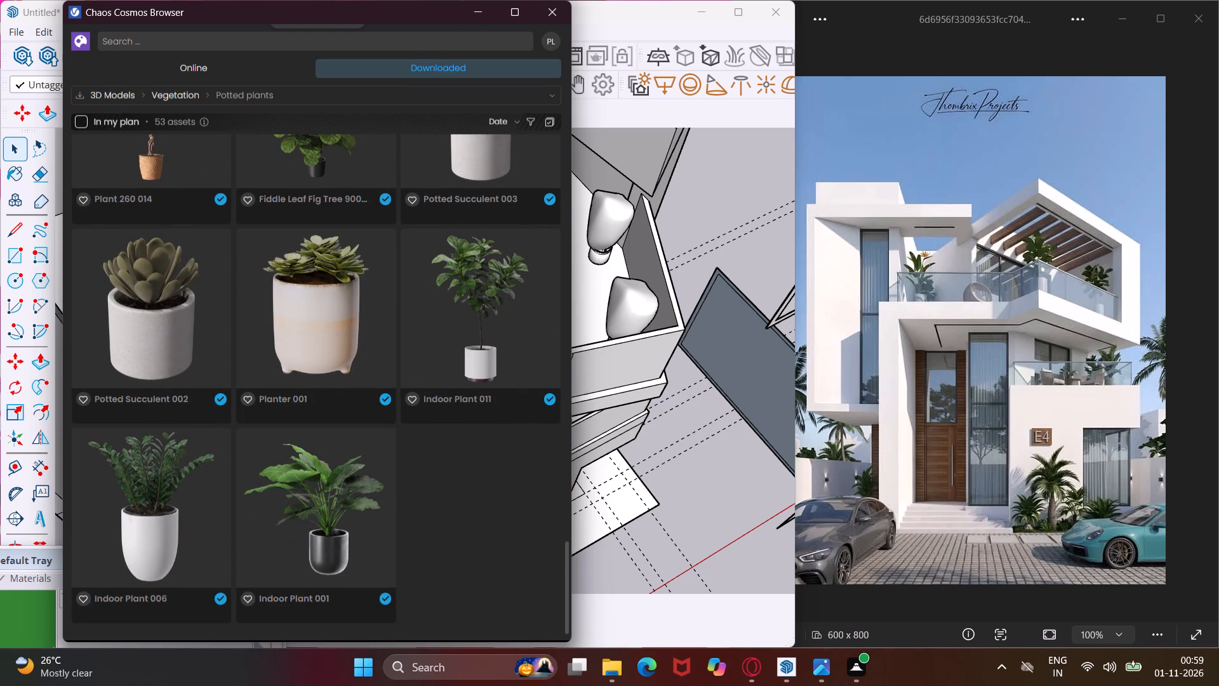
left_click(472, 18)
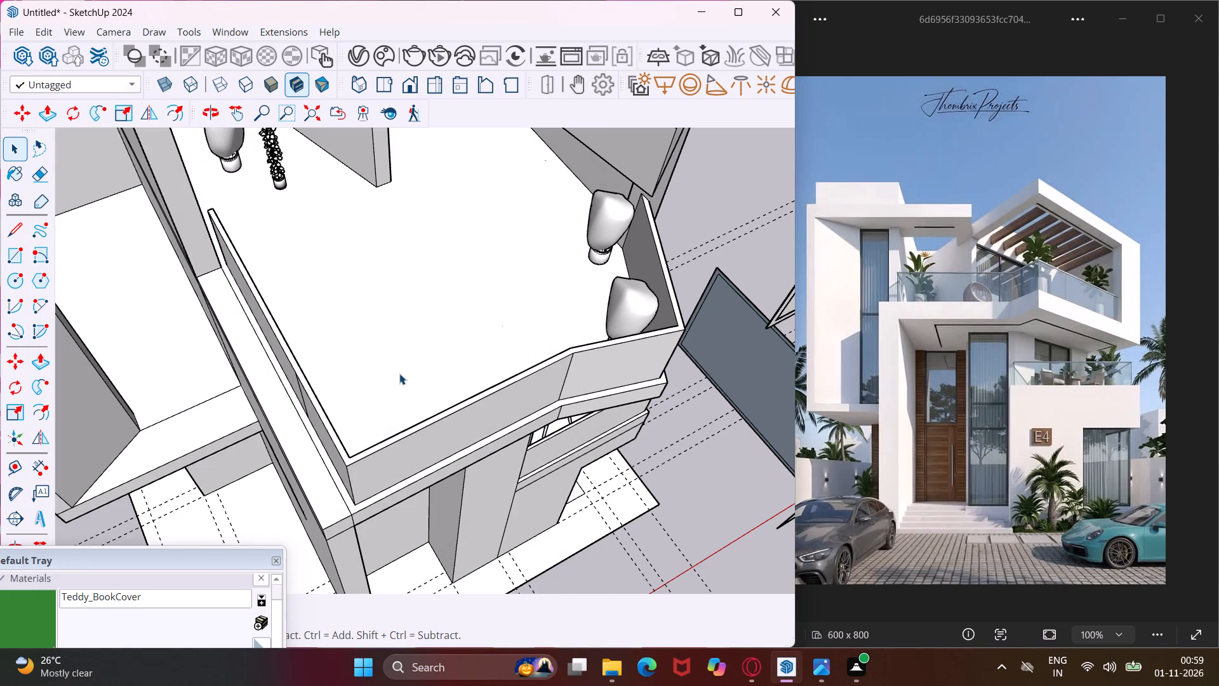
Erase the stray dividing edges on the underside of the upper terrace slab, above the entrance columns and lower balcony.
middle_click_drag(399, 373, 420, 111)
scroll(389, 187, "down", 2)
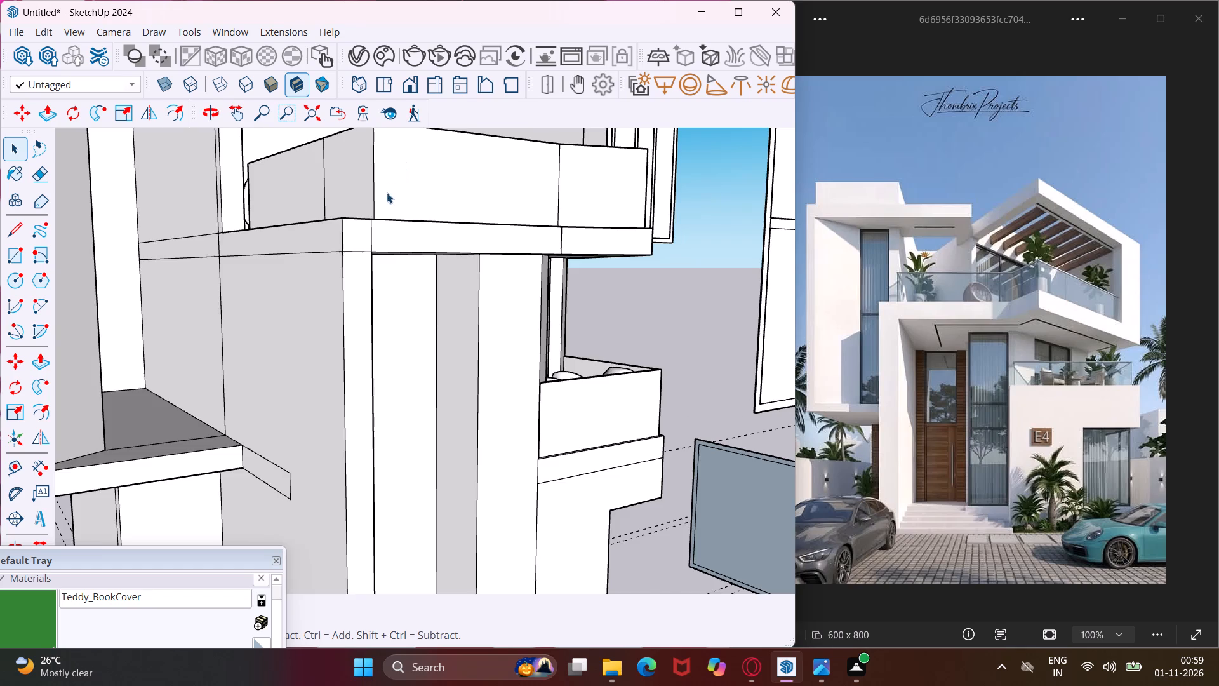
scroll(387, 192, "down", 4)
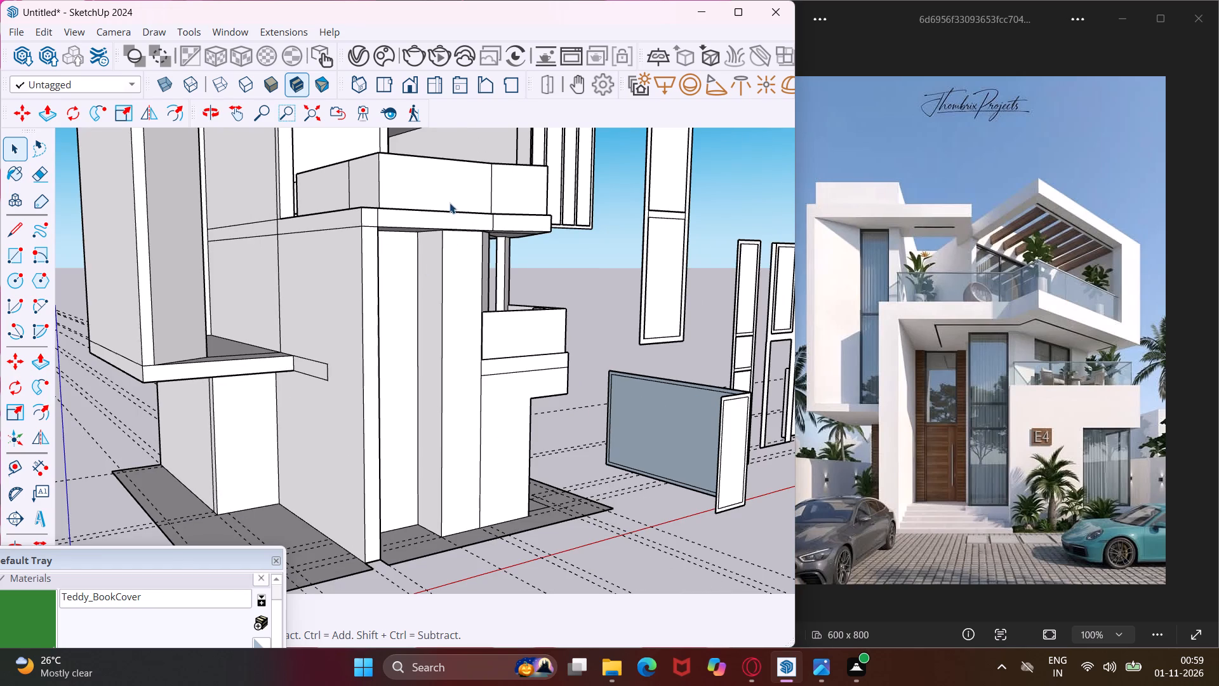
scroll(444, 202, "down", 6)
middle_click_drag(458, 229, 422, 232)
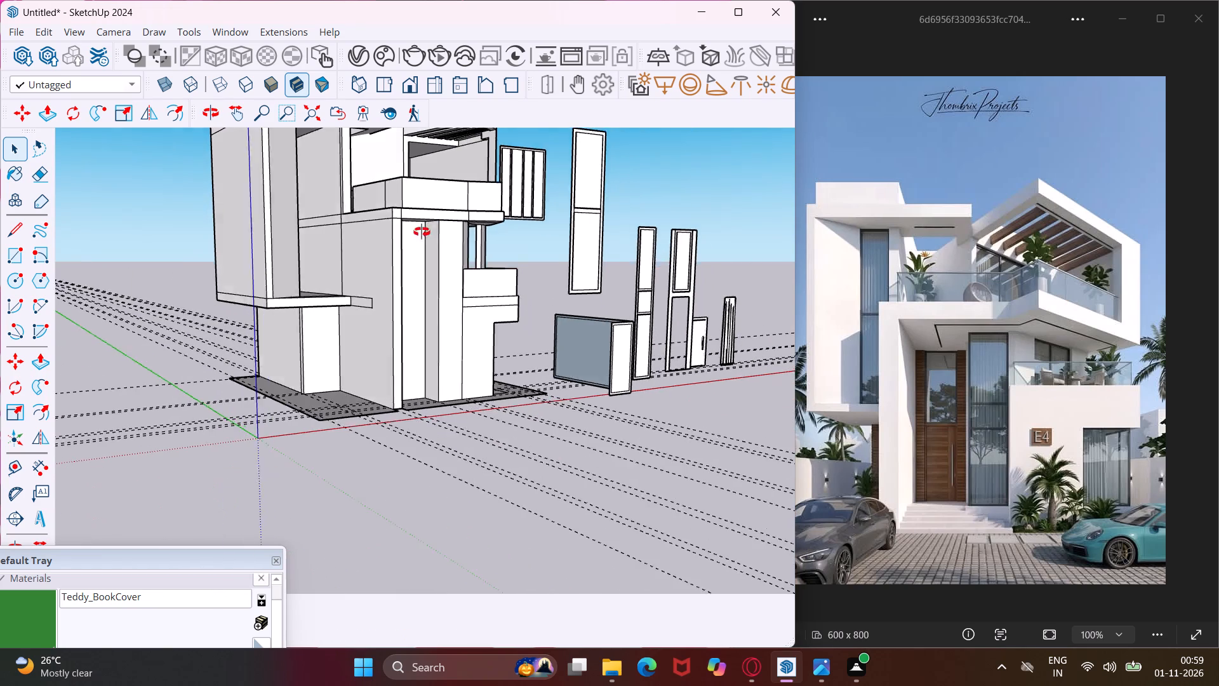
middle_click_drag(422, 232, 308, 174)
scroll(430, 193, "up", 4)
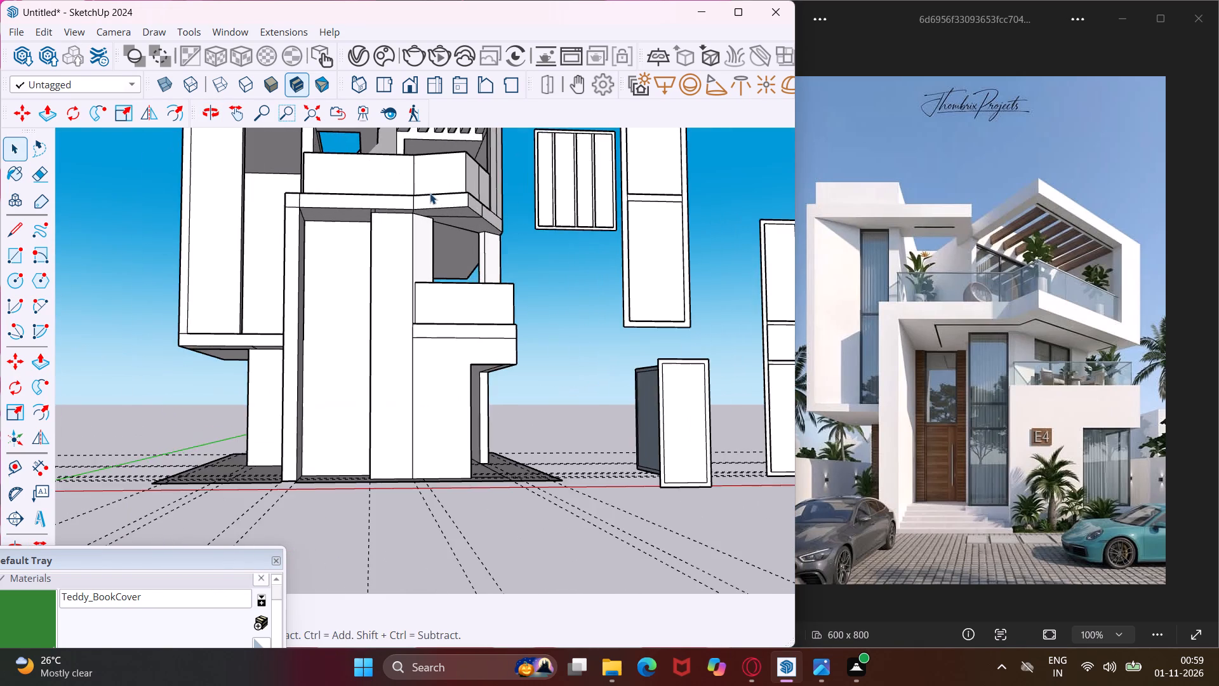
scroll(430, 193, "up", 10)
middle_click_drag(409, 225, 434, 118)
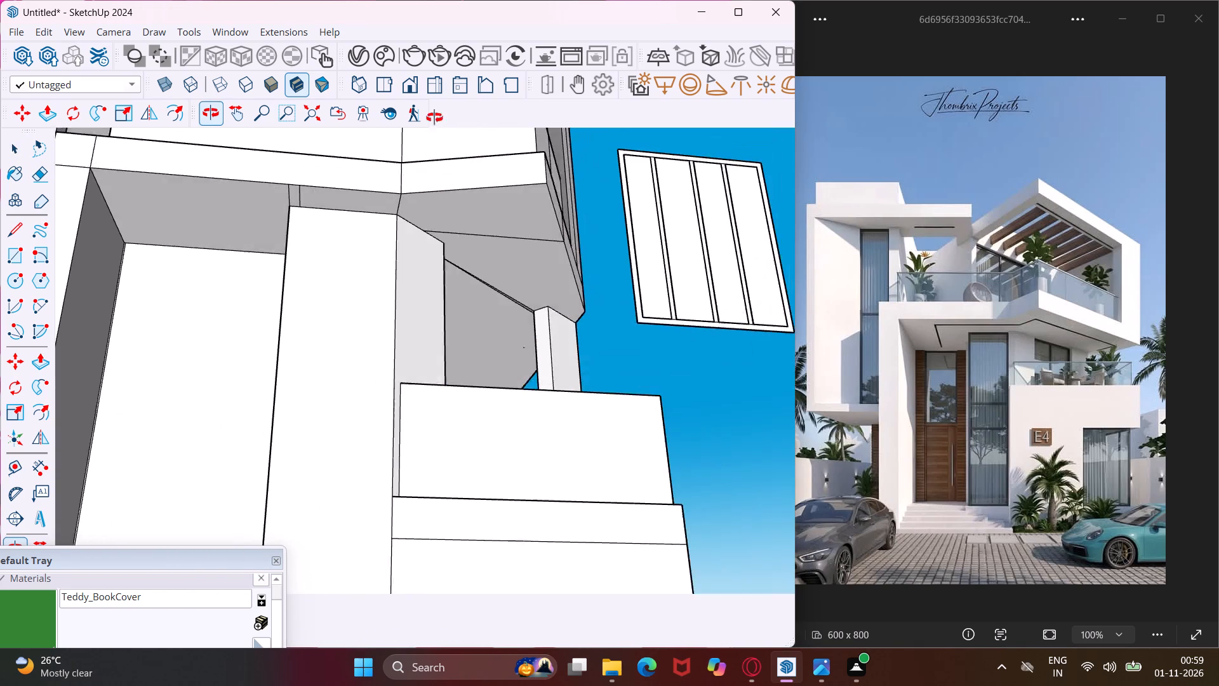
middle_click_drag(434, 118, 439, 100)
scroll(439, 100, "up", 1)
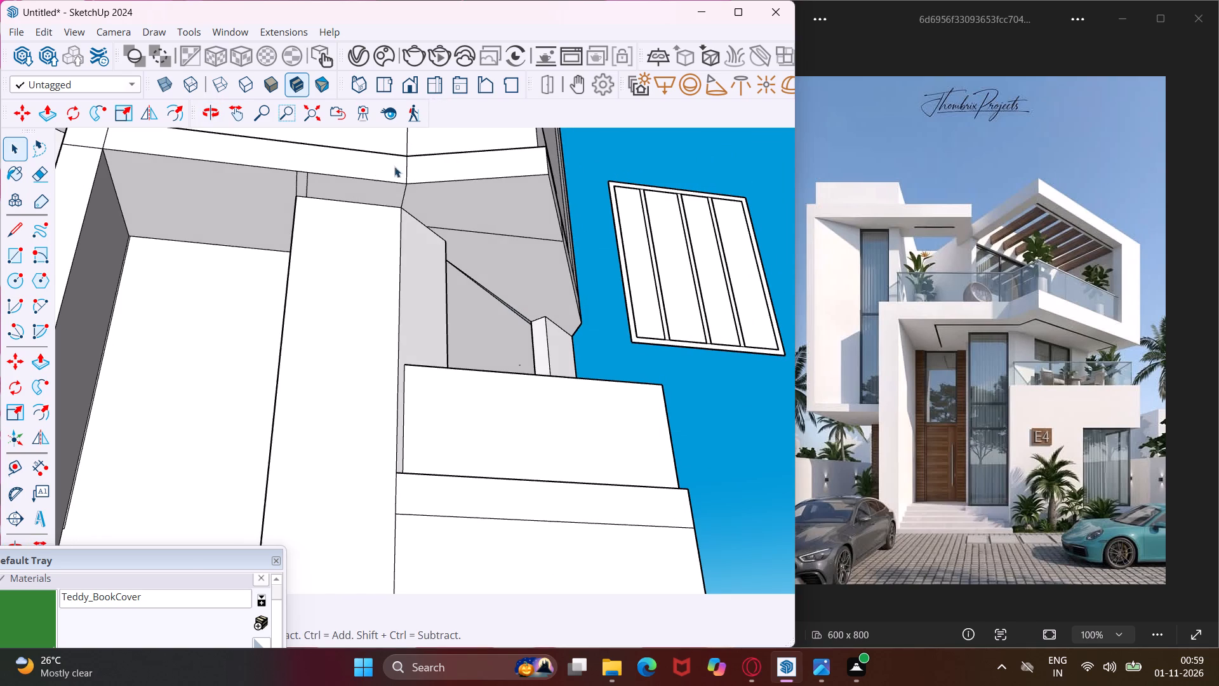
key("e")
scroll(320, 196, "up", 4)
left_click_drag(284, 181, 310, 175)
left_click(443, 203)
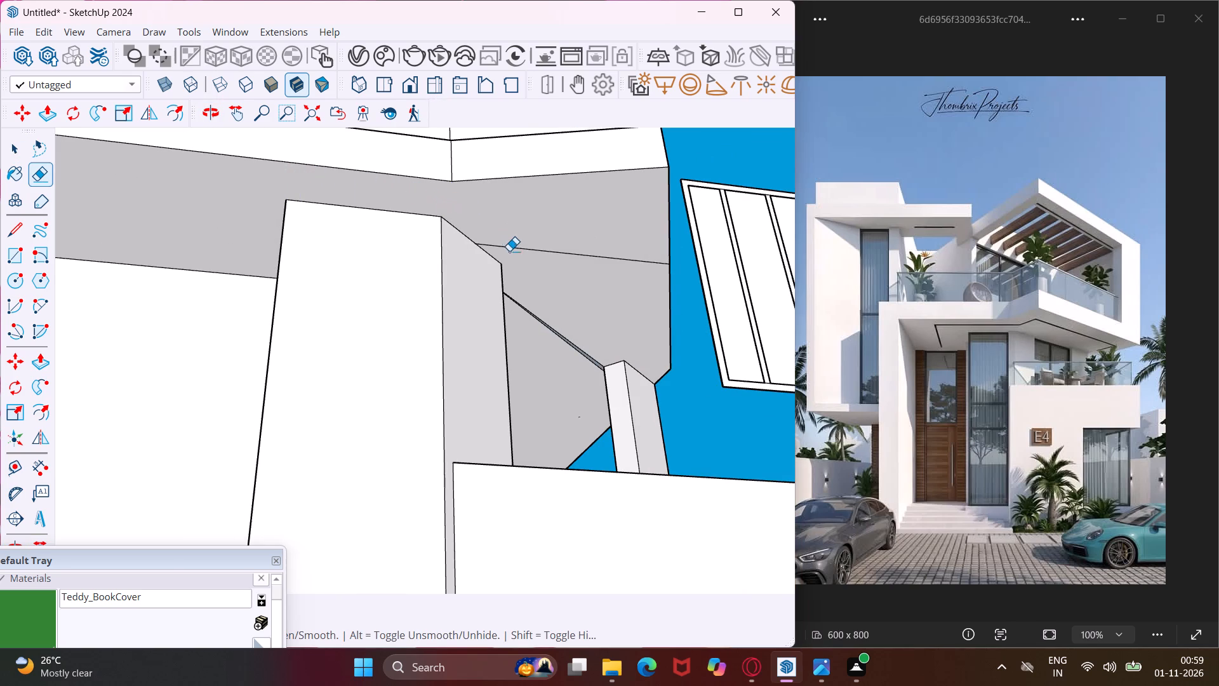
left_click(514, 253)
key("Escape")
key("space")
Draw a thin strip's outer outline on the terrace slab's underside: a short leg, a run along the front edge, and an angled run.
scroll(545, 324, "up", 4)
middle_click_drag(564, 337, 574, 309)
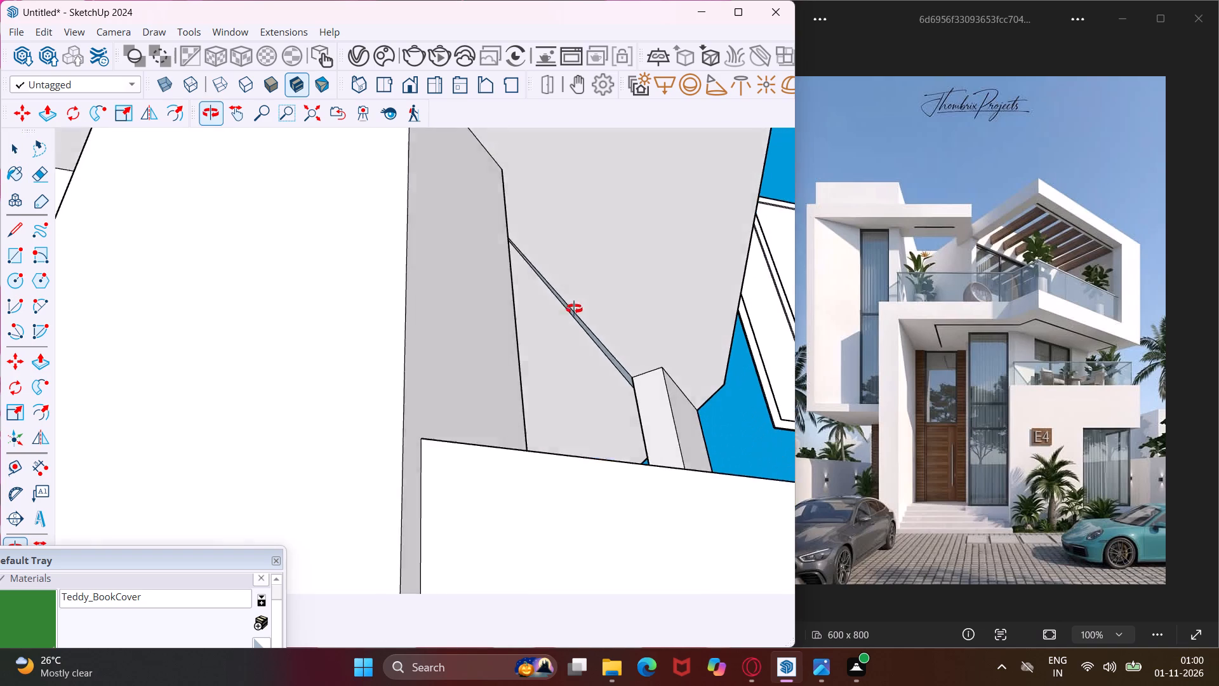
middle_click_drag(574, 309, 554, 339)
scroll(535, 331, "down", 9)
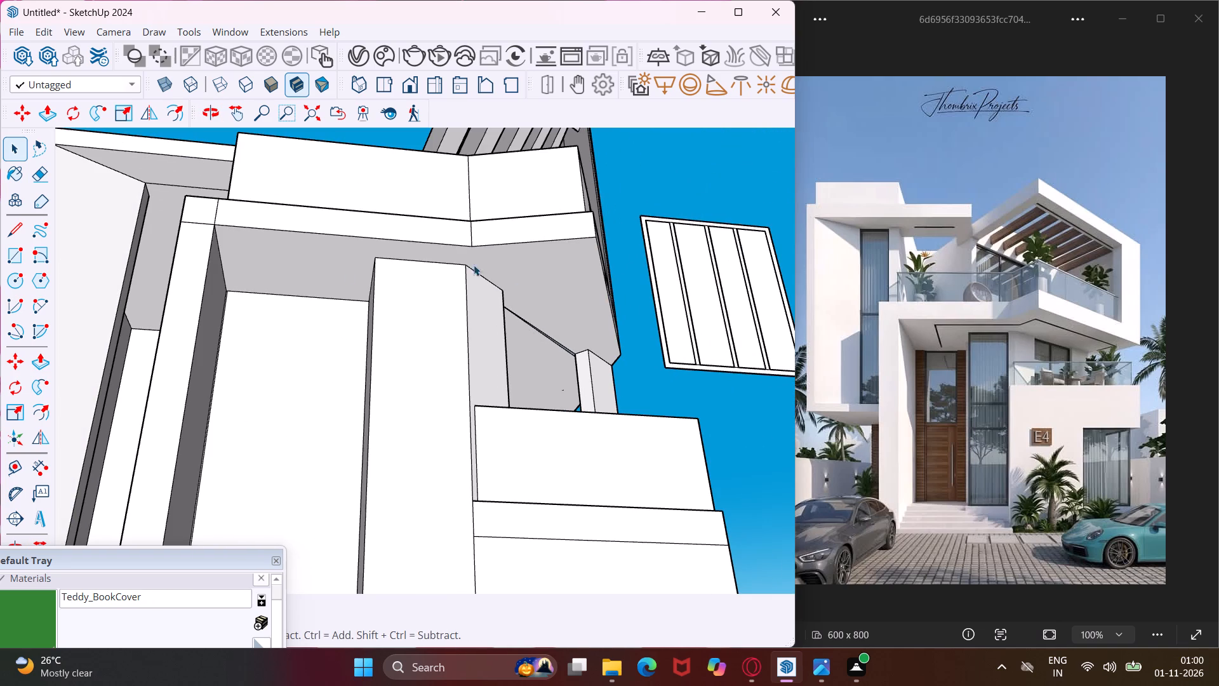
left_click(27, 233)
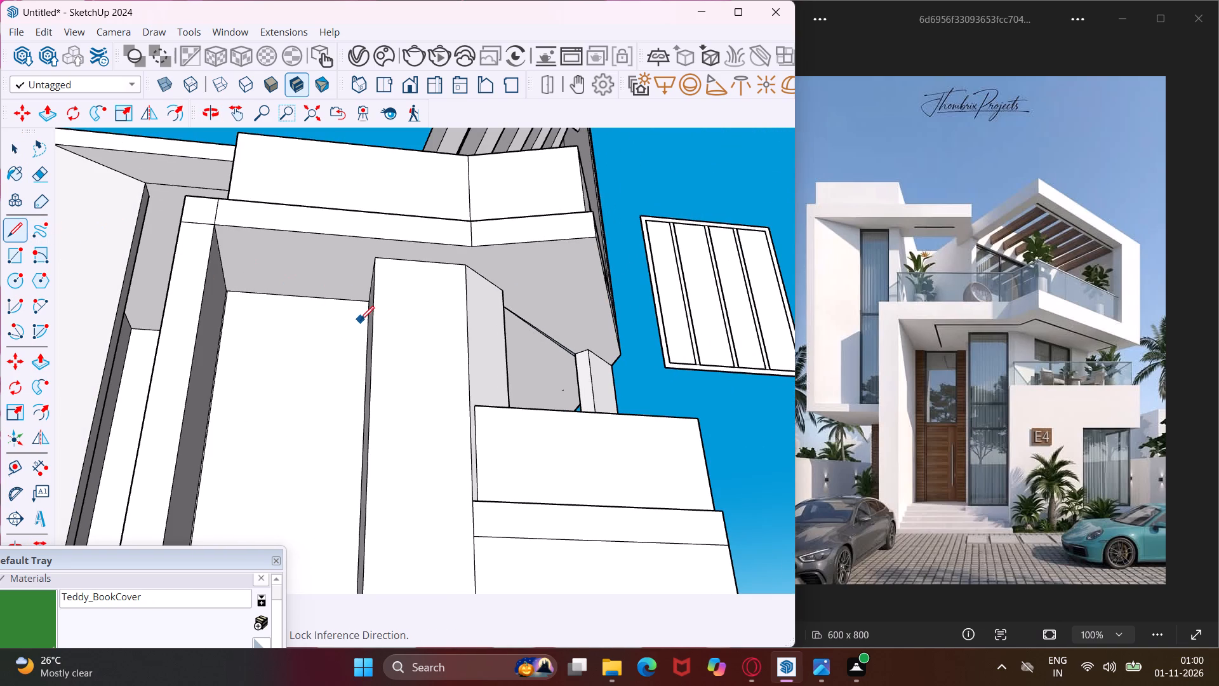
scroll(280, 272, "up", 2)
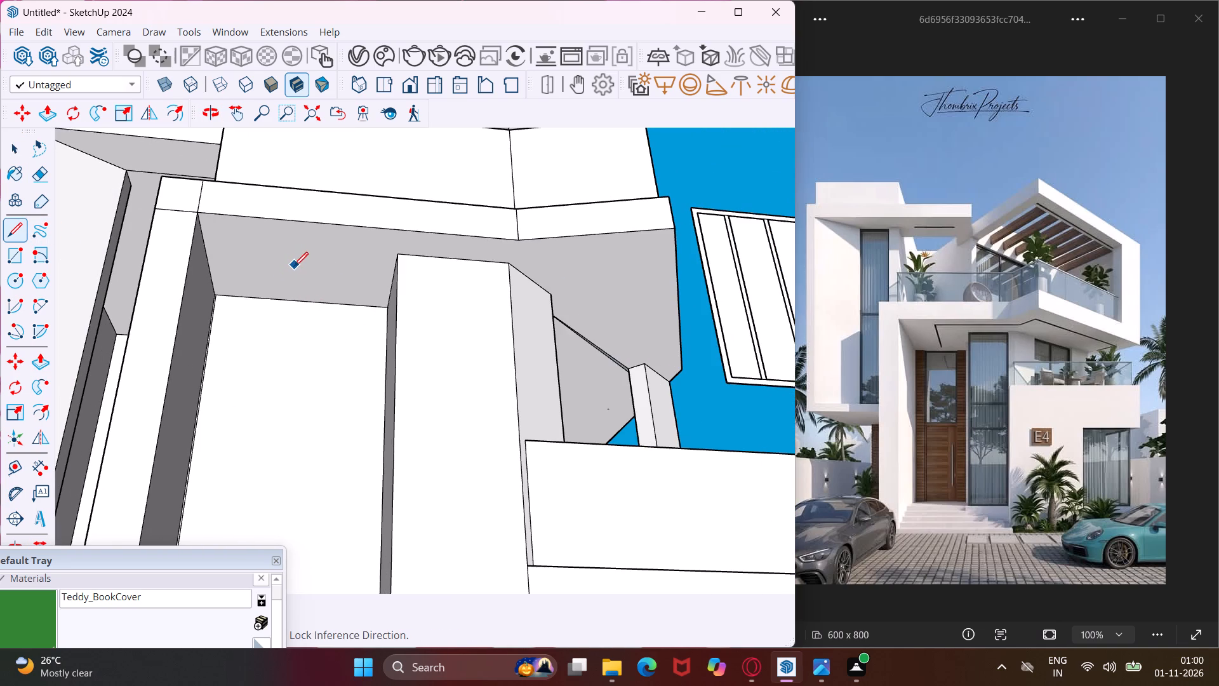
left_click(294, 266)
key("Escape")
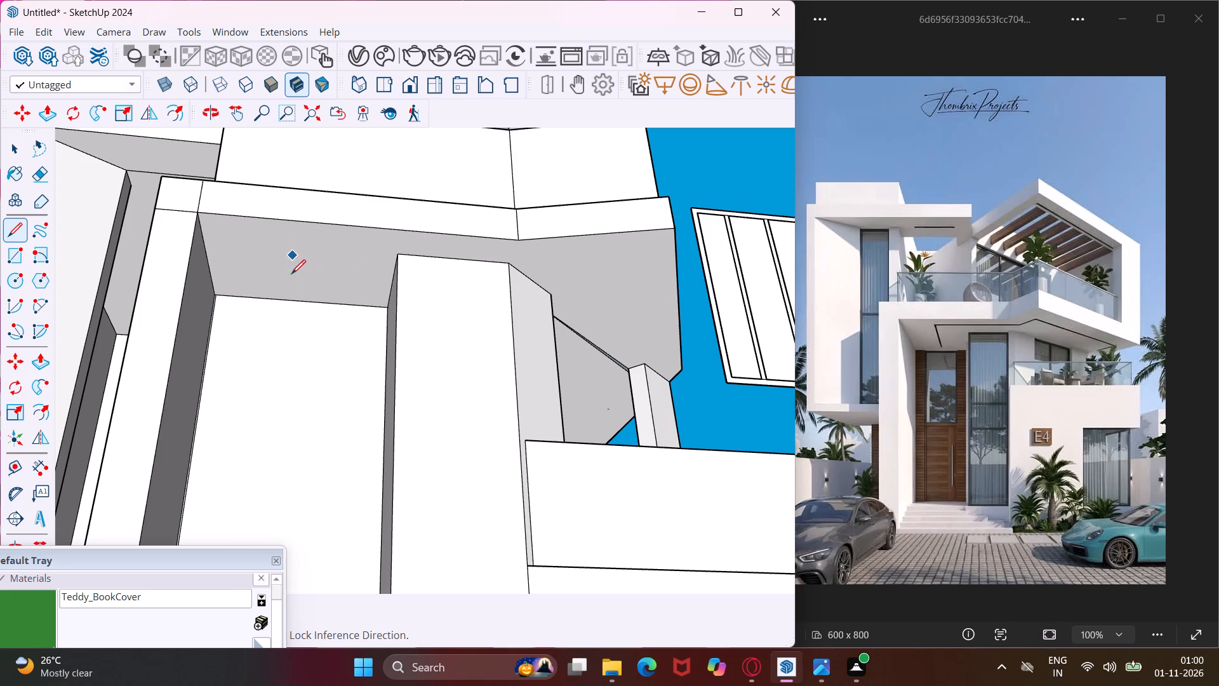
left_click(293, 278)
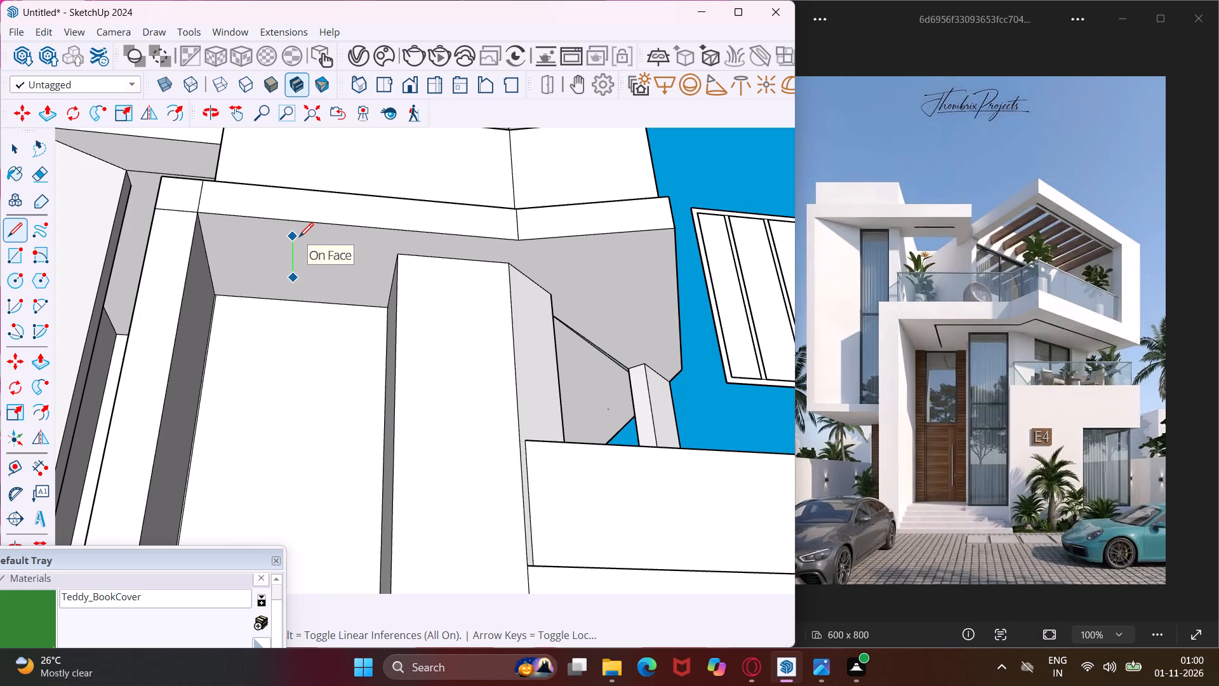
left_click(299, 238)
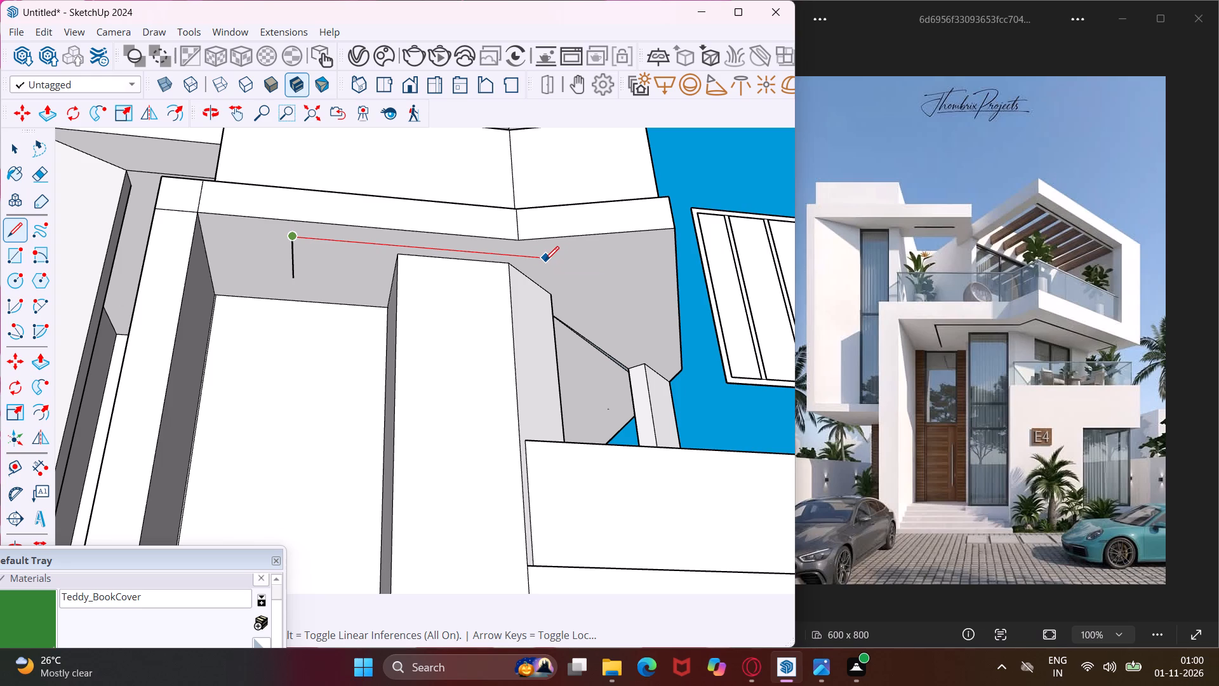
left_click(545, 260)
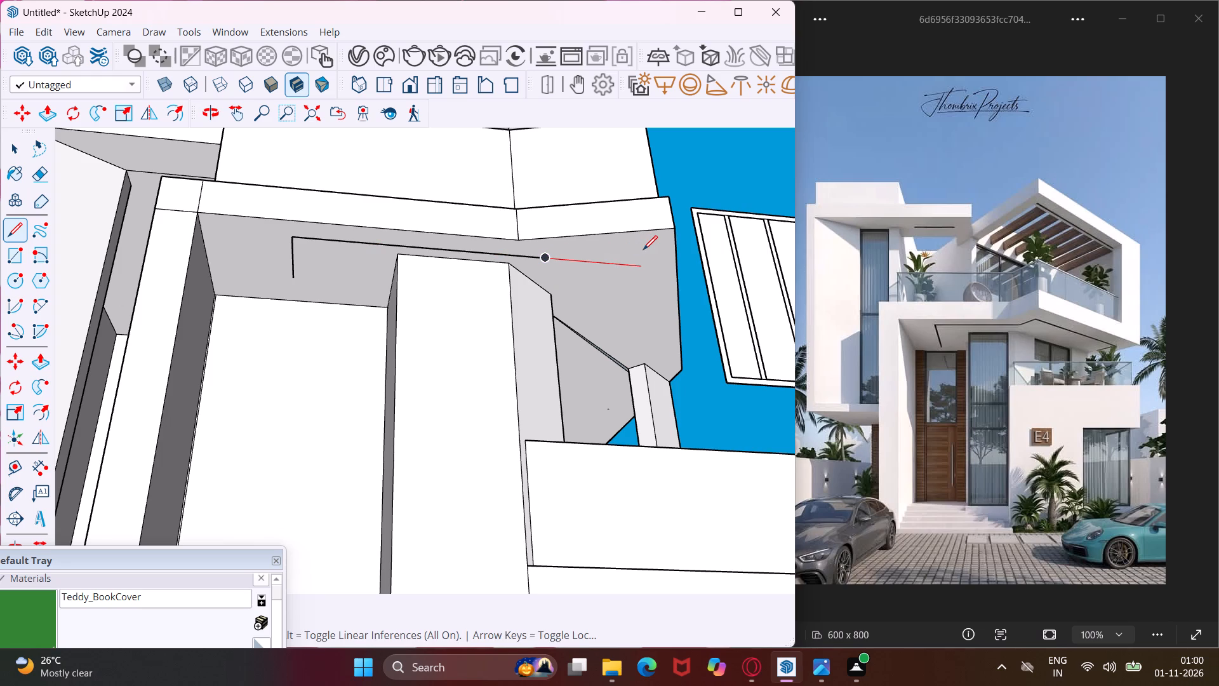
scroll(645, 252, "up", 6)
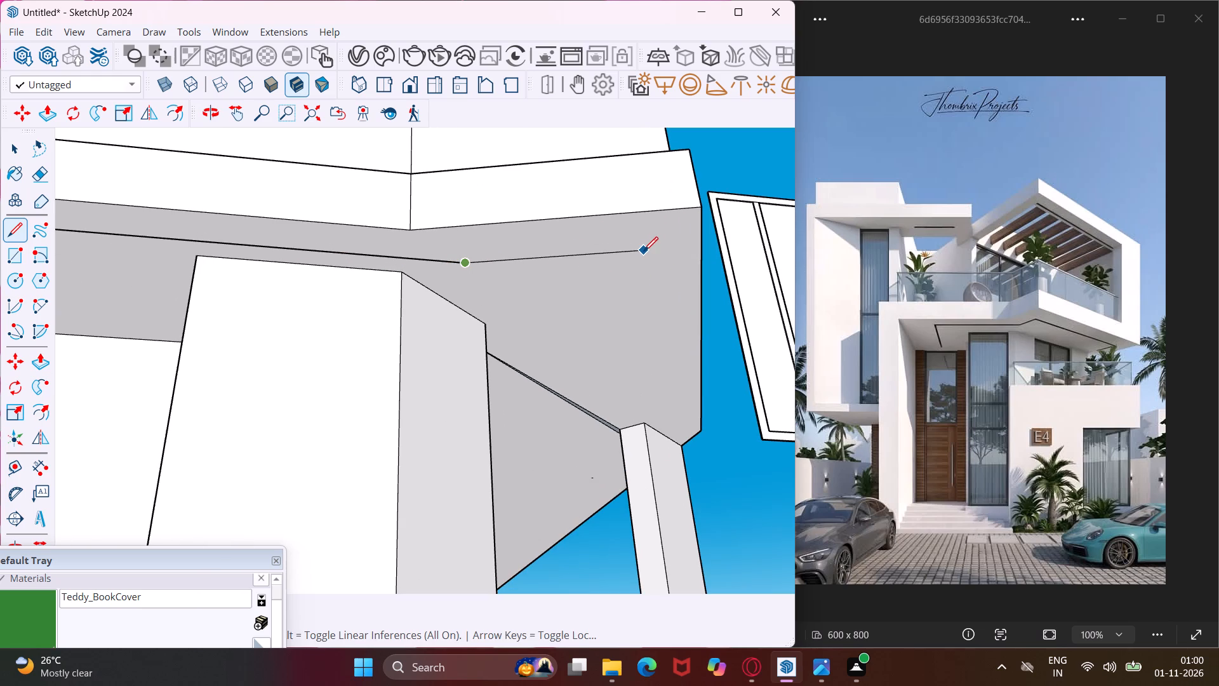
left_click(644, 251)
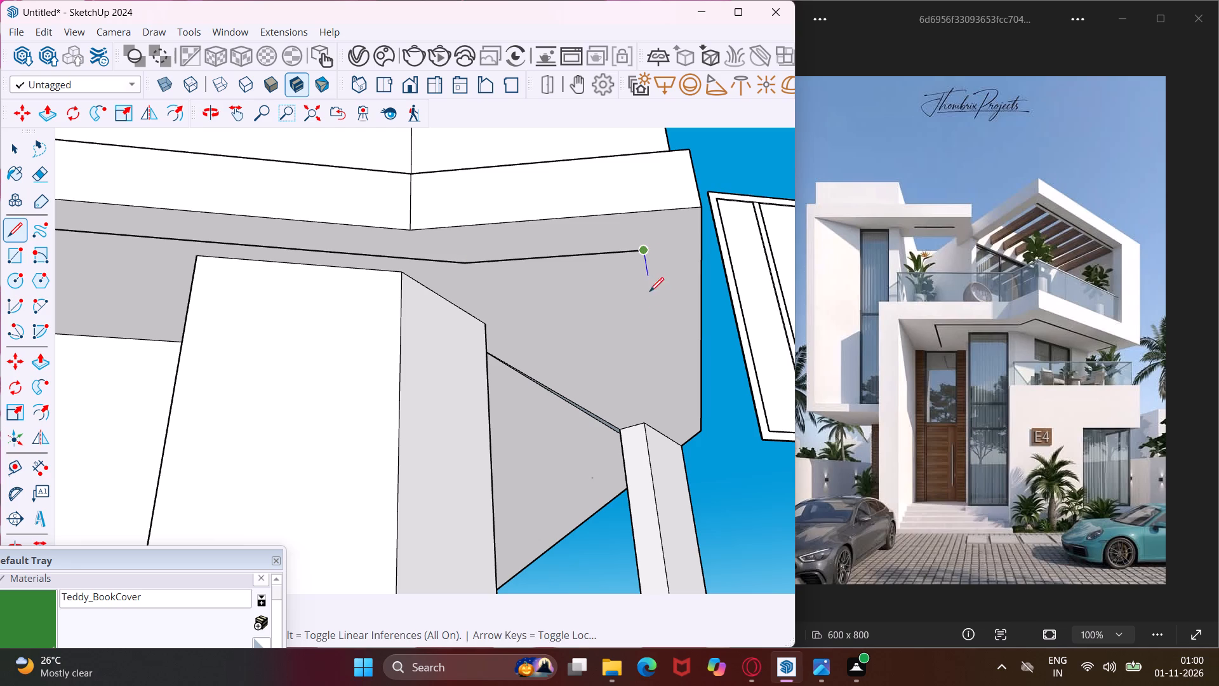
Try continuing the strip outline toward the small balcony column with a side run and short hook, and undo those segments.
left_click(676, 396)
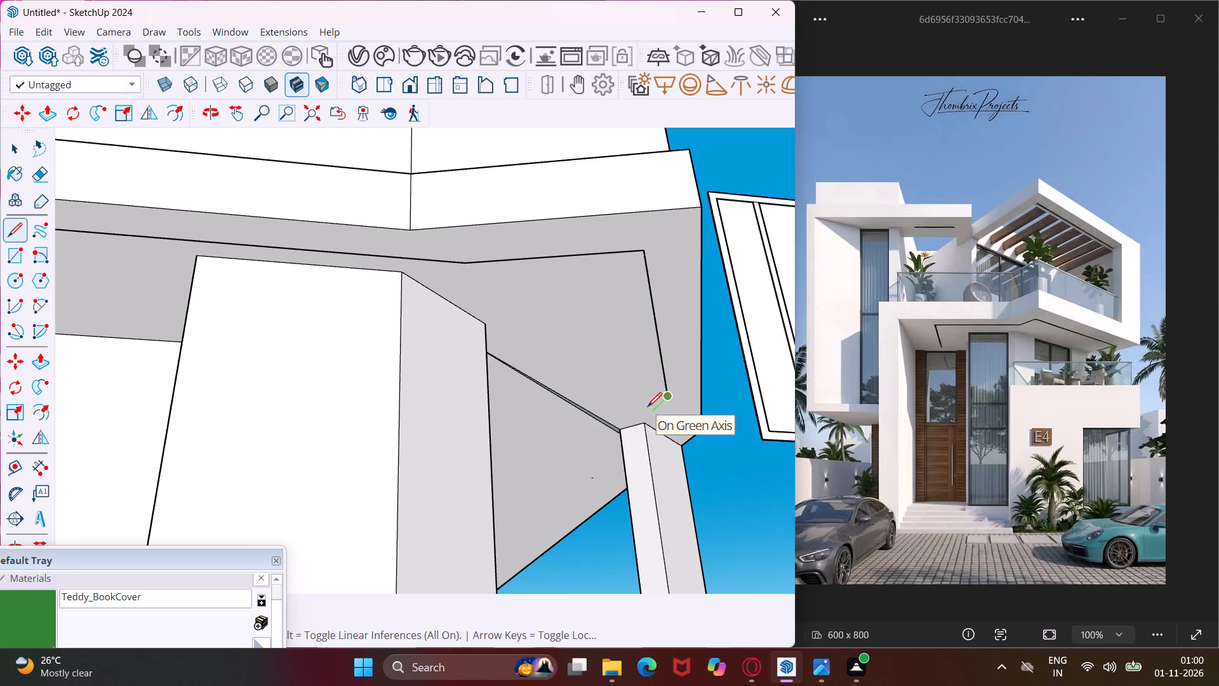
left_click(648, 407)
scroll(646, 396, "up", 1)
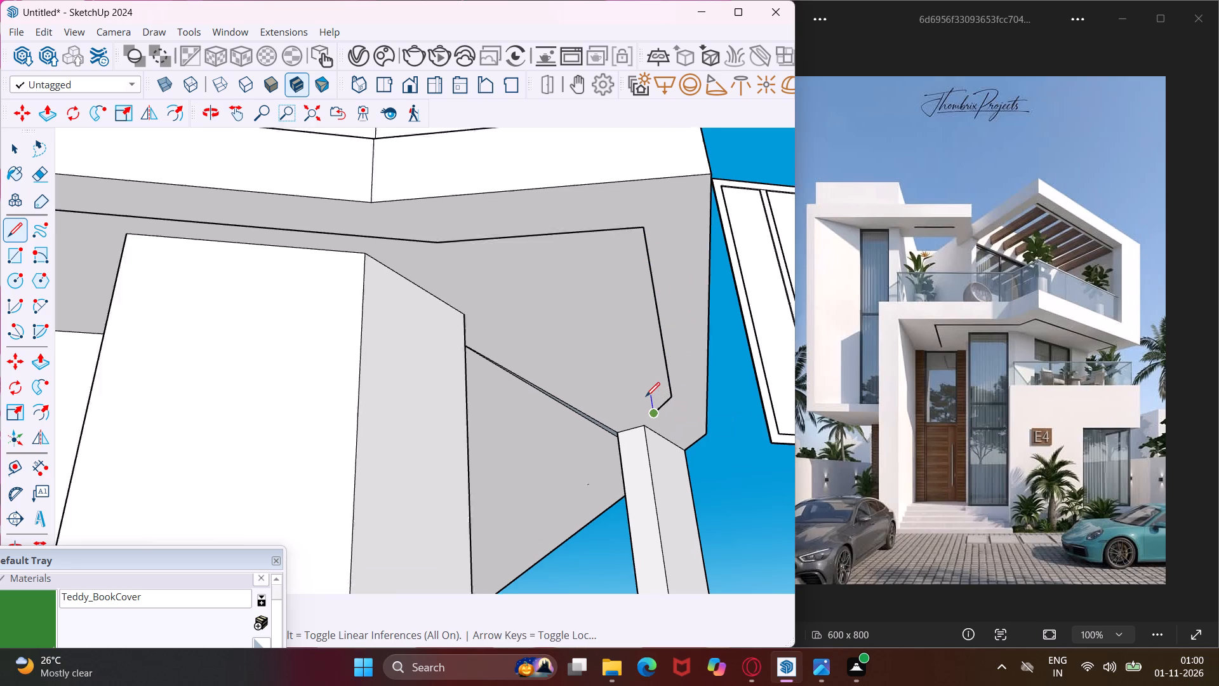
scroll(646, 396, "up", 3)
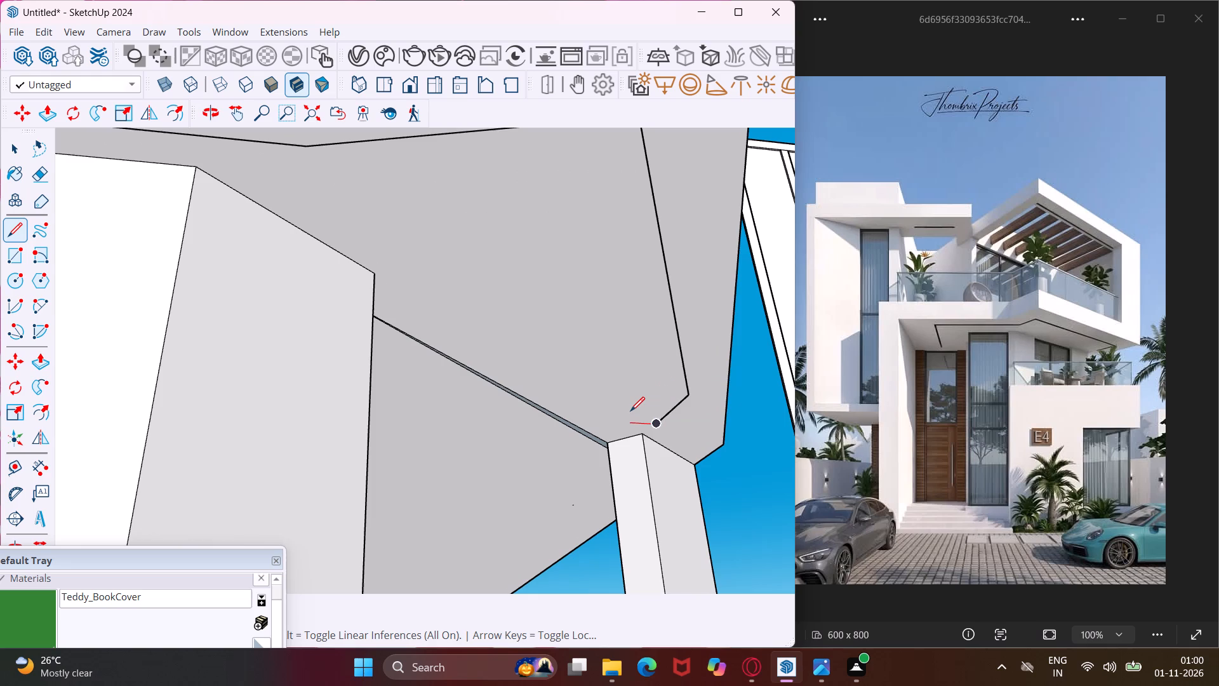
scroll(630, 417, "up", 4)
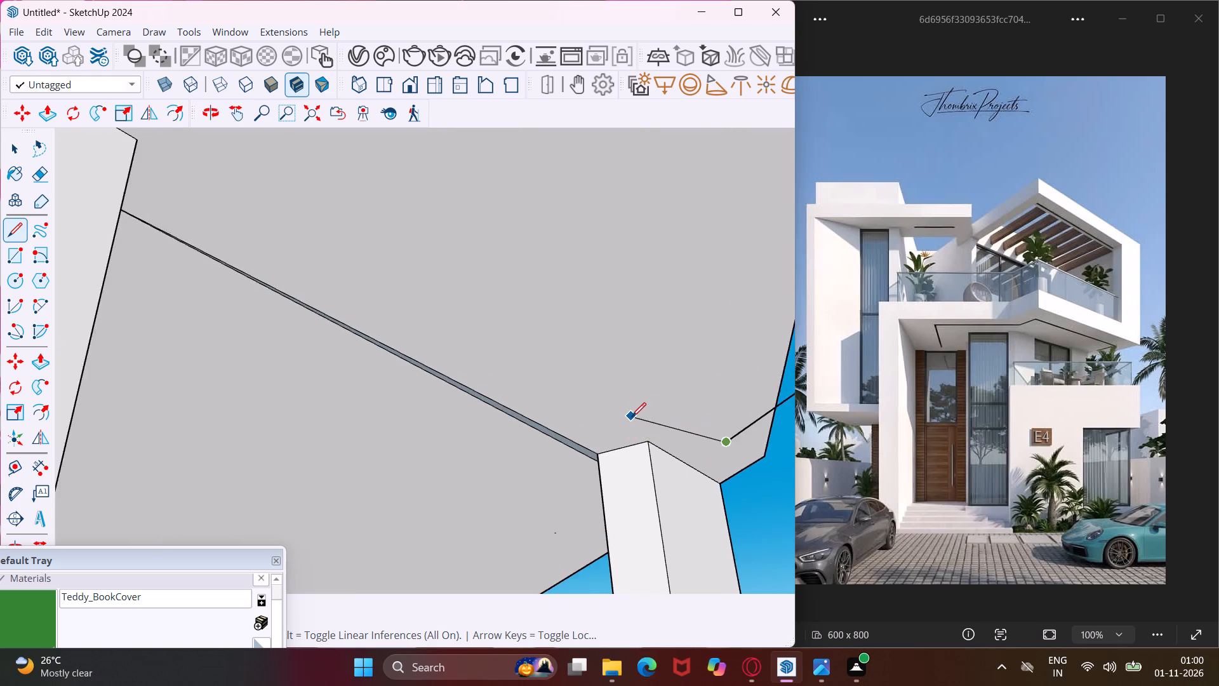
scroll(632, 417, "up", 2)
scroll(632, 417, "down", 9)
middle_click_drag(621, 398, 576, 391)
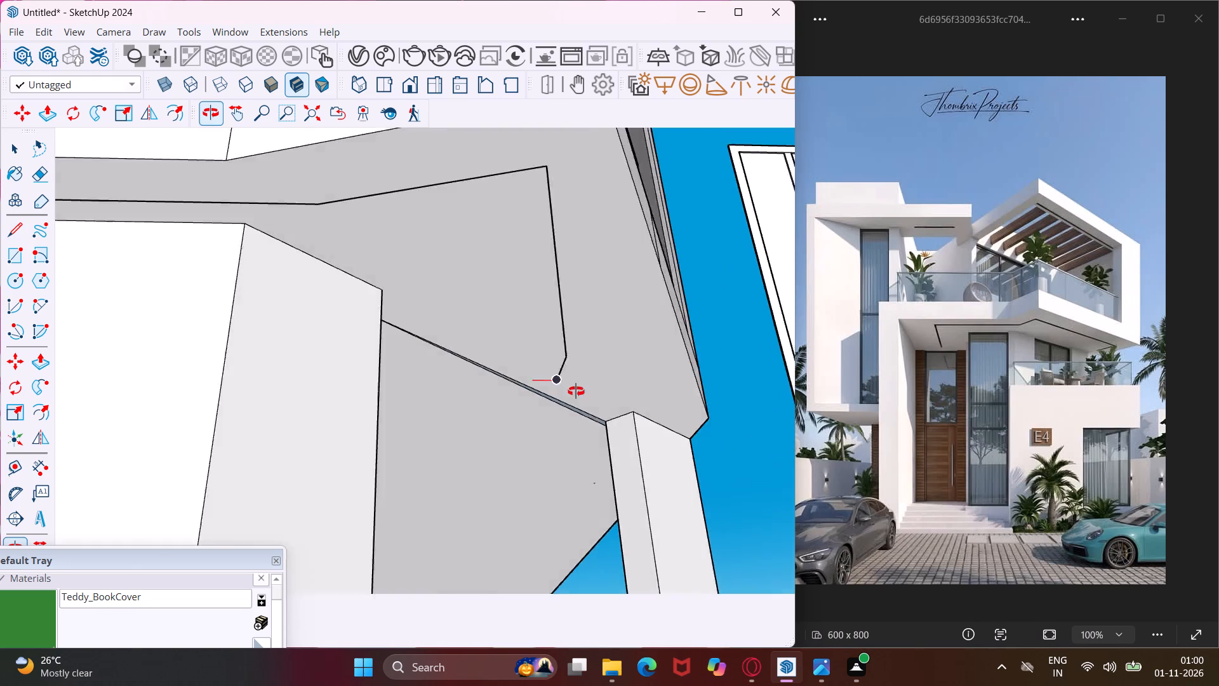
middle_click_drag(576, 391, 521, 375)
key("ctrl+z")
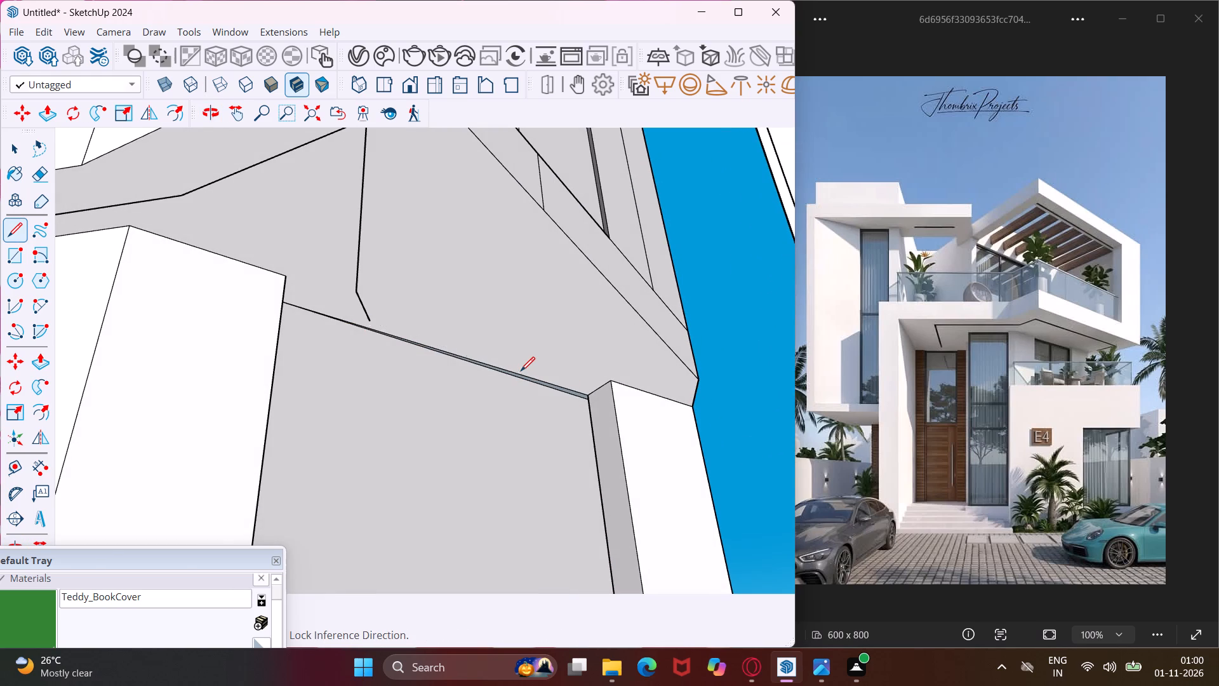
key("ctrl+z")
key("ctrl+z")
Draw the outer outline along the slab's outer side edge to the small column, and turn it back there into a narrow hooked end.
scroll(470, 321, "down", 5)
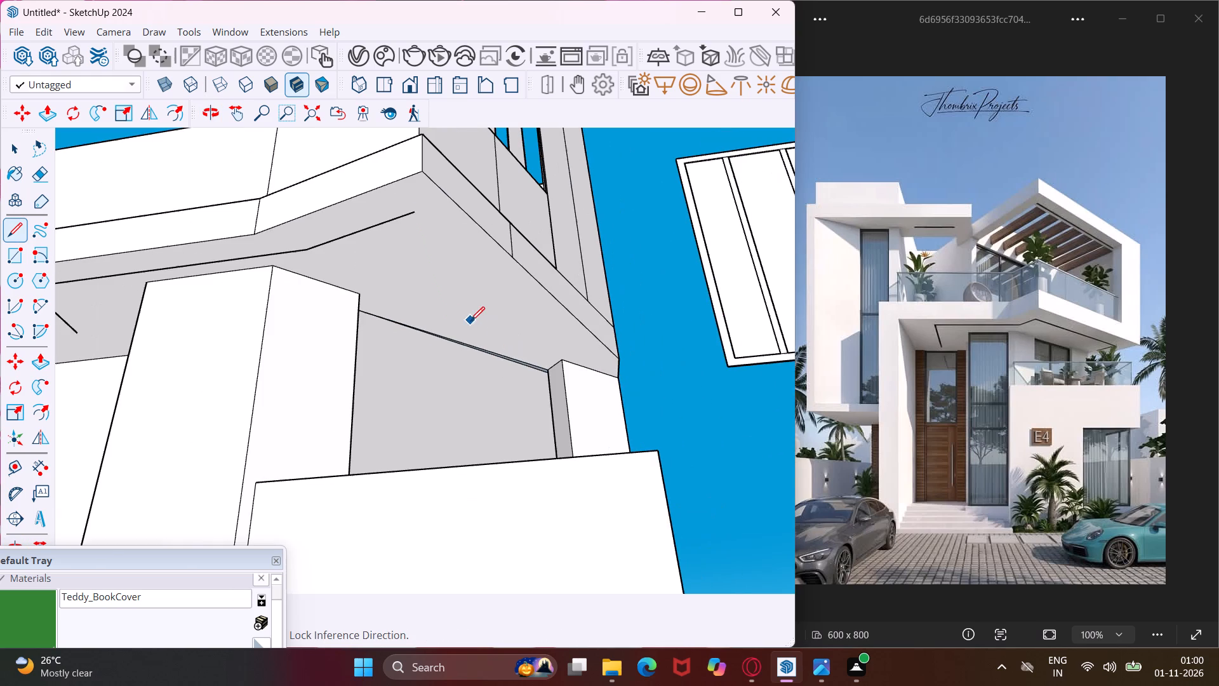
left_click(415, 212)
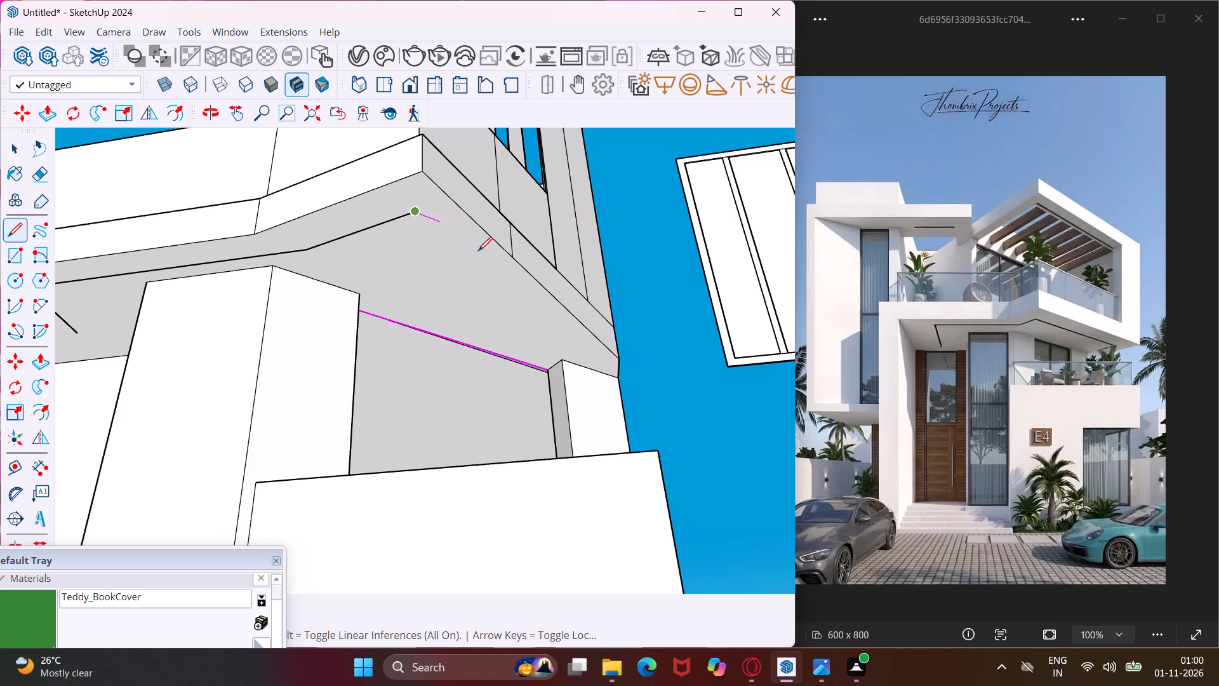
left_click(593, 347)
scroll(594, 362, "up", 3)
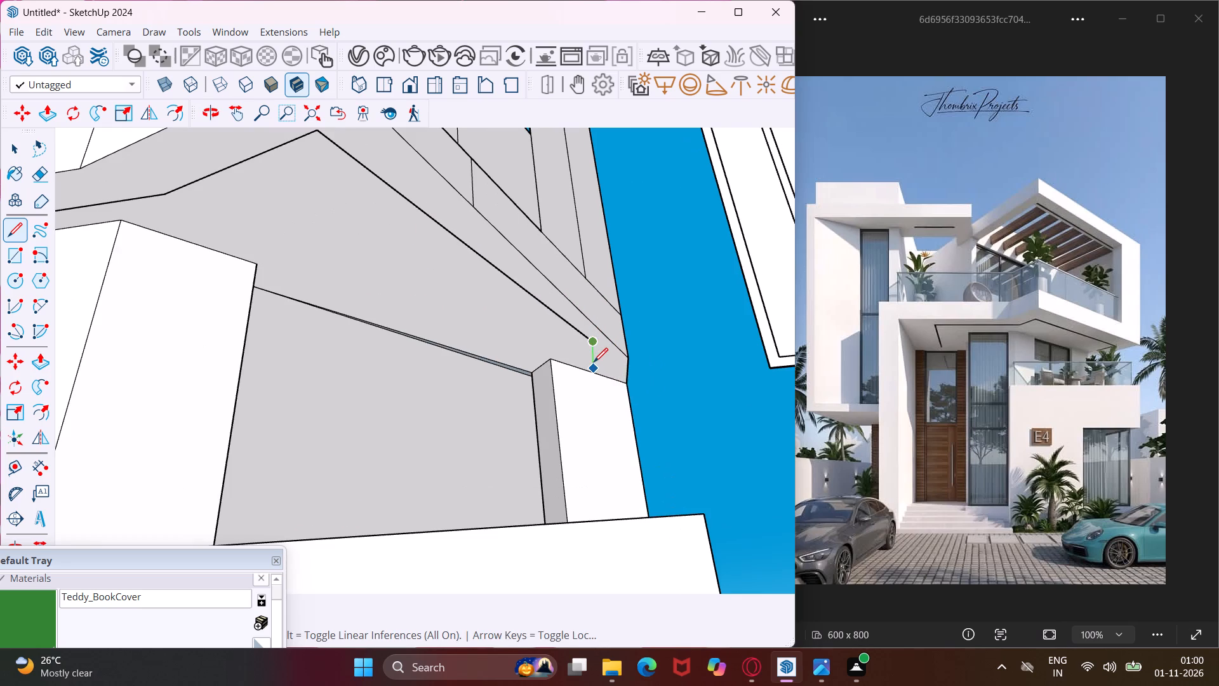
left_click(595, 362)
scroll(578, 361, "up", 4)
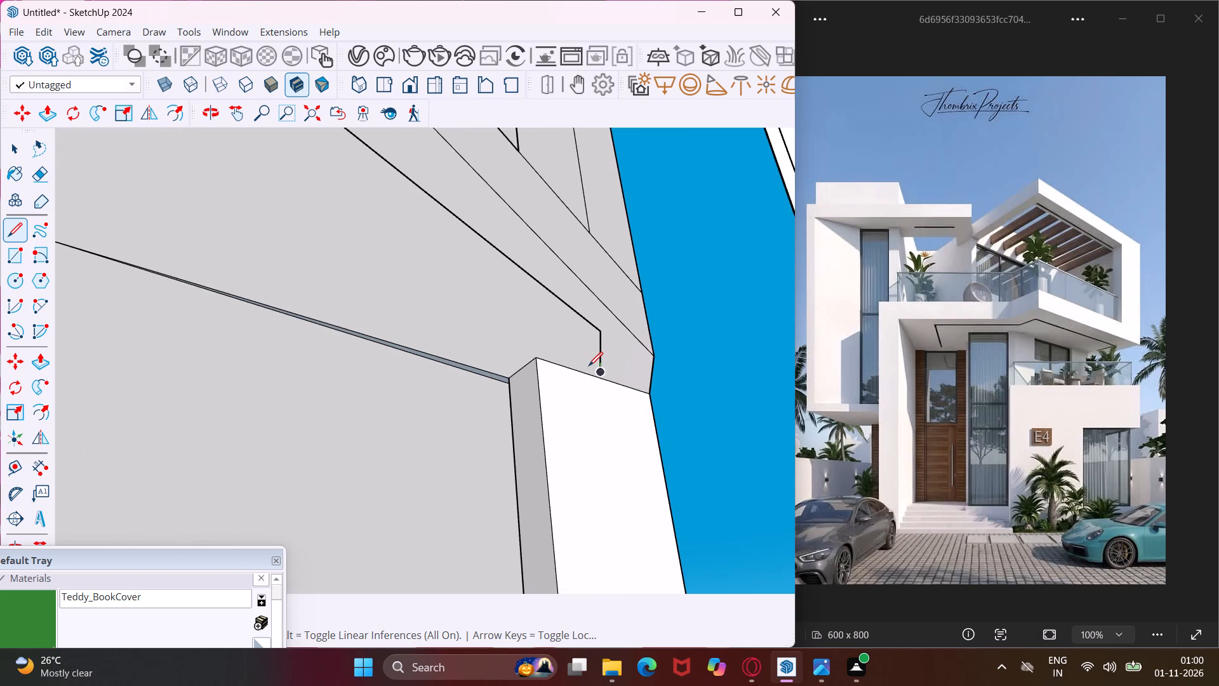
scroll(589, 366, "up", 2)
left_click(589, 366)
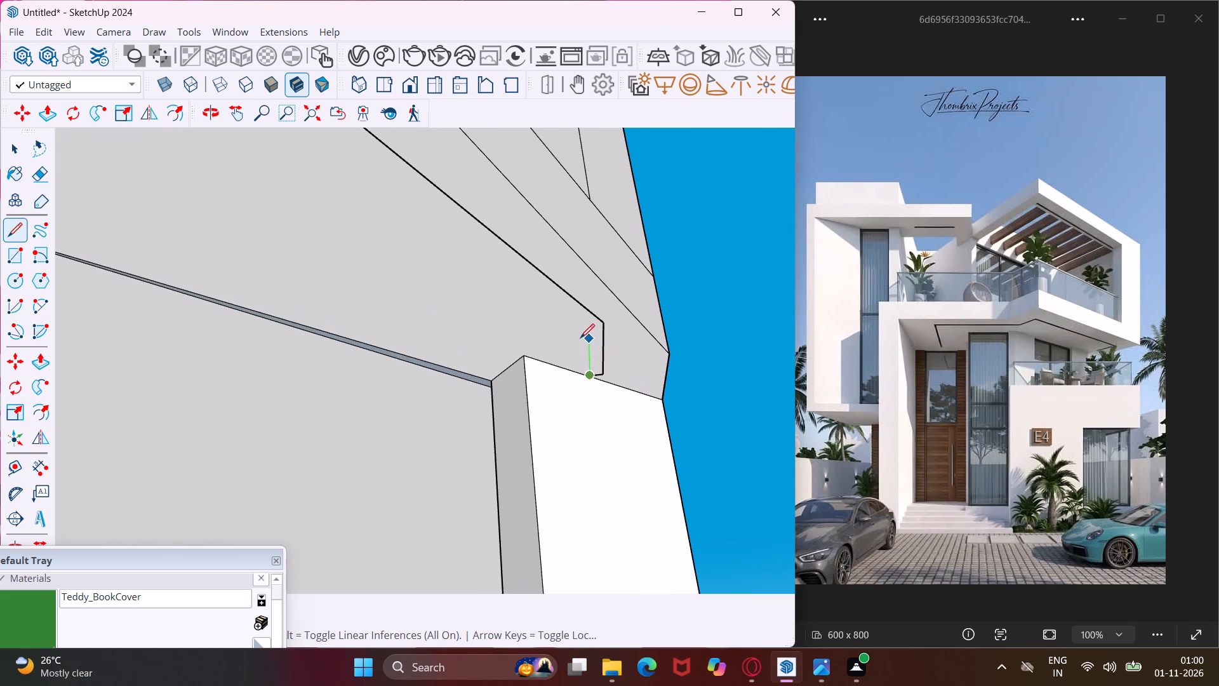
left_click(582, 334)
Draw the strip's inner edge from the hooked end, parallel to the side run and angled run, up to the front bend.
scroll(501, 300, "down", 16)
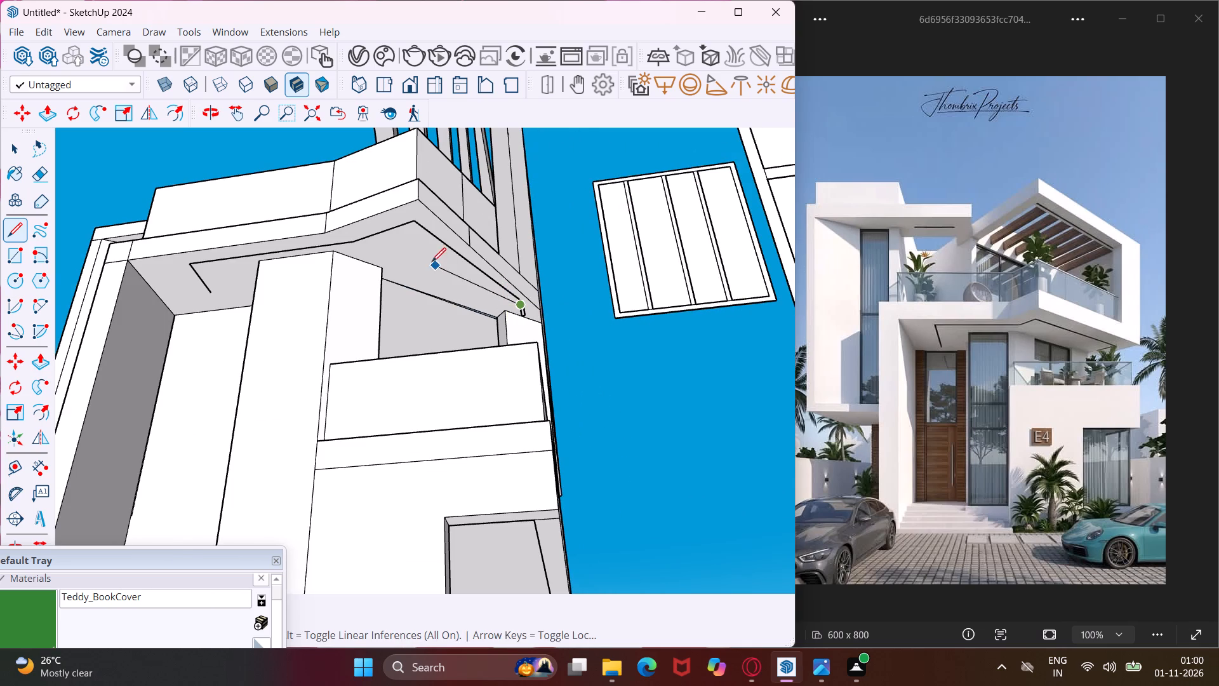
scroll(408, 237, "up", 14)
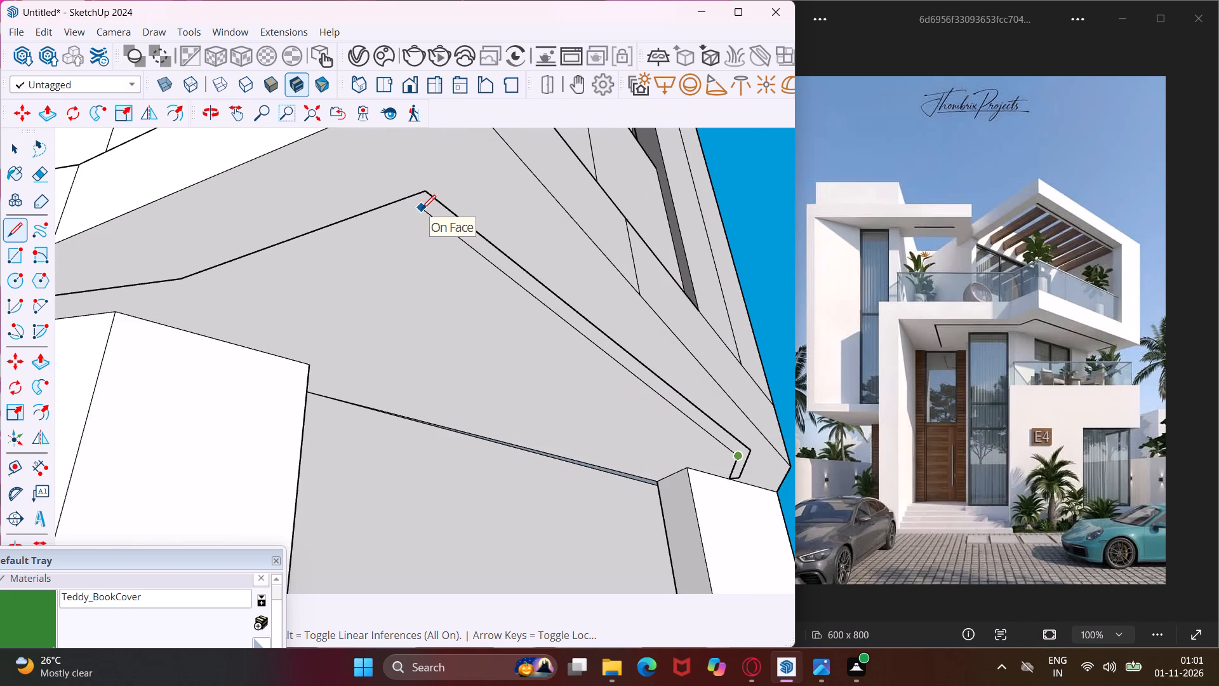
left_click(422, 208)
scroll(288, 279, "down", 2)
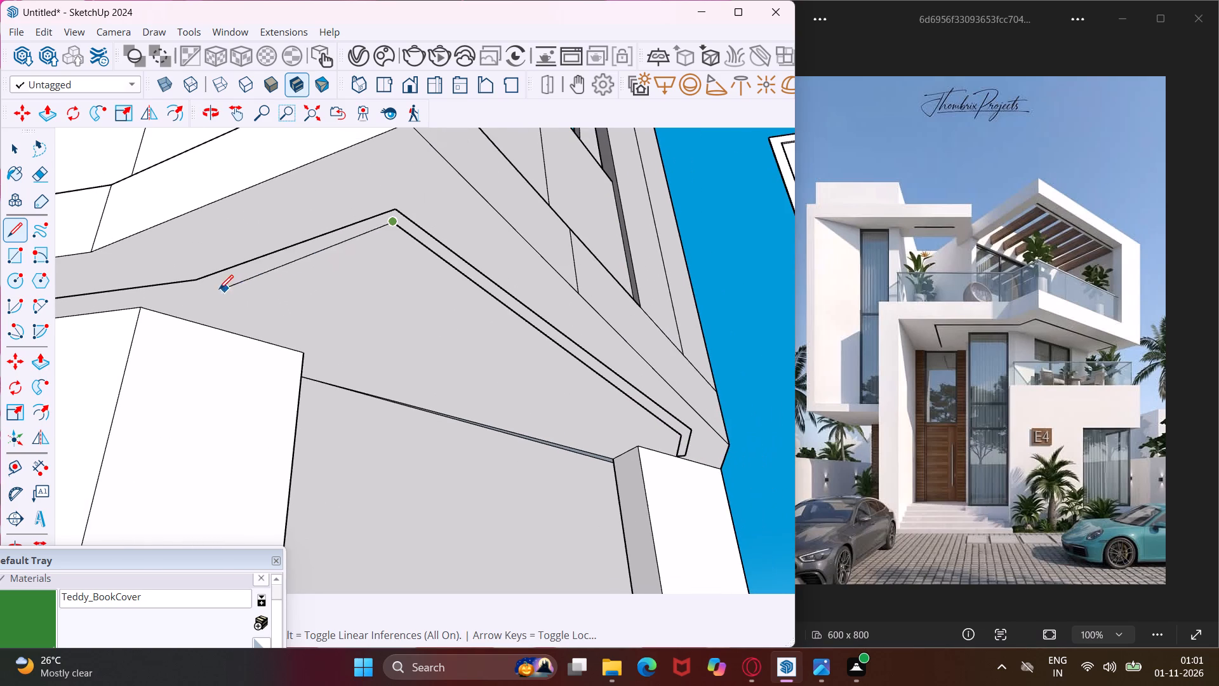
scroll(203, 291, "up", 11)
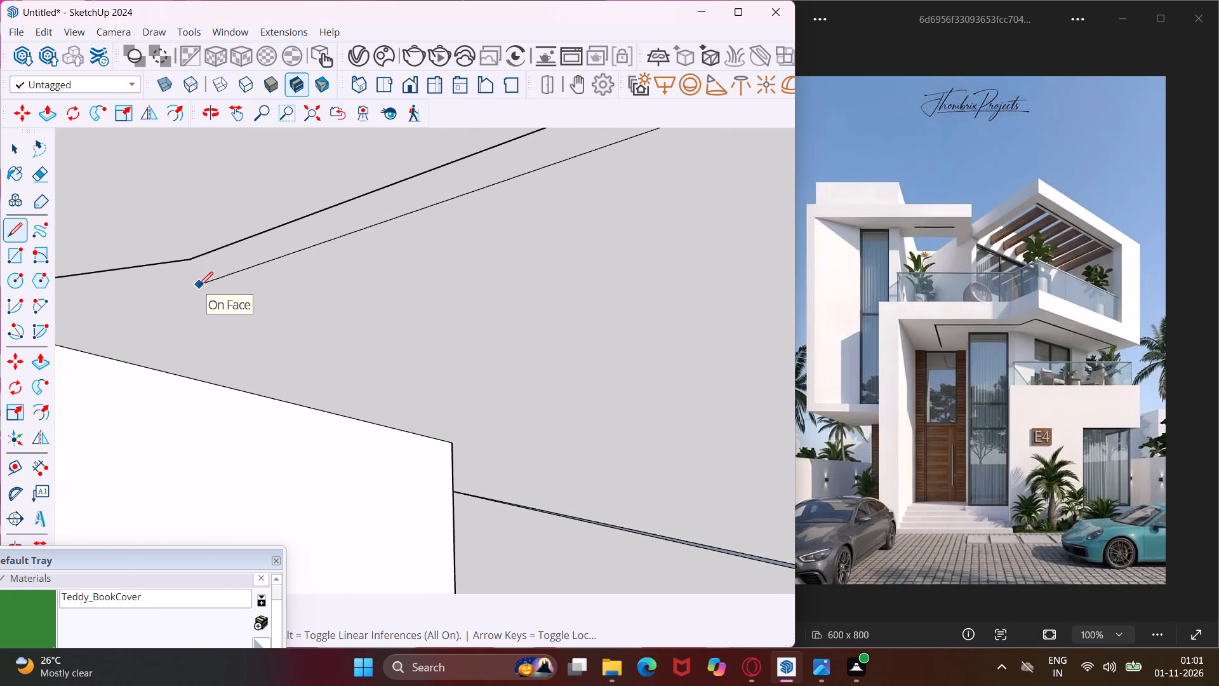
left_click(199, 286)
scroll(199, 286, "down", 11)
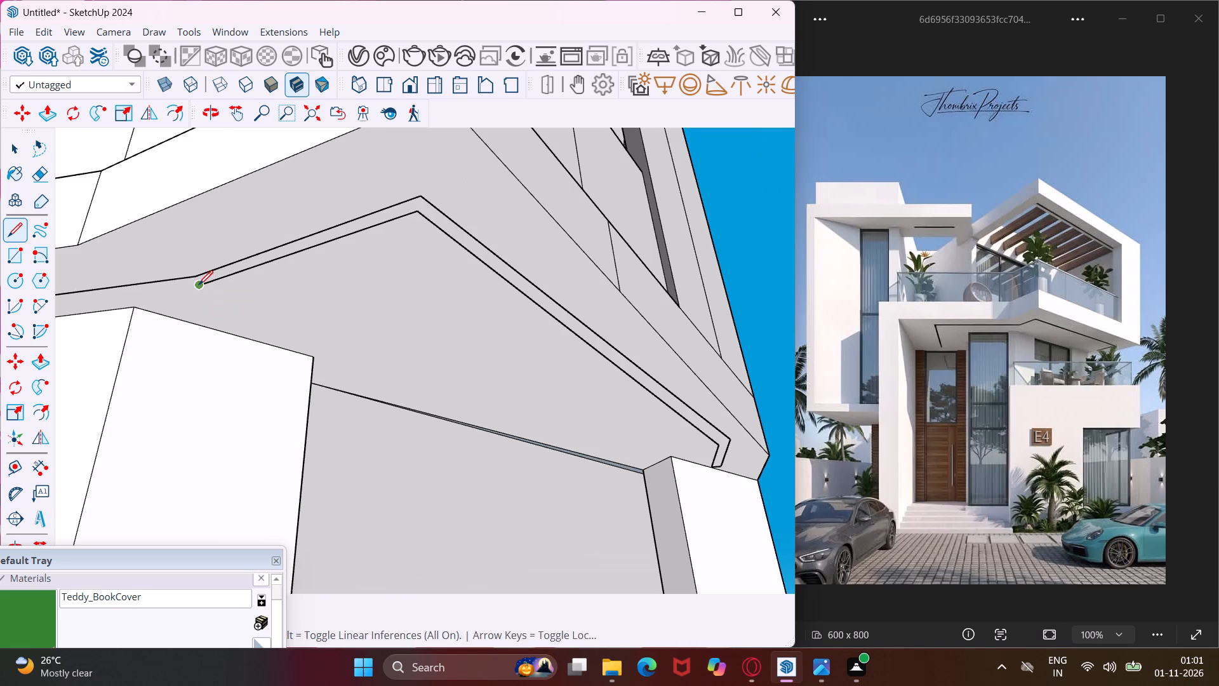
Continue the inner edge parallel to the long front run and short leg, and close the strip at the leg's end.
middle_click_drag(199, 285, 293, 277)
scroll(295, 276, "down", 9)
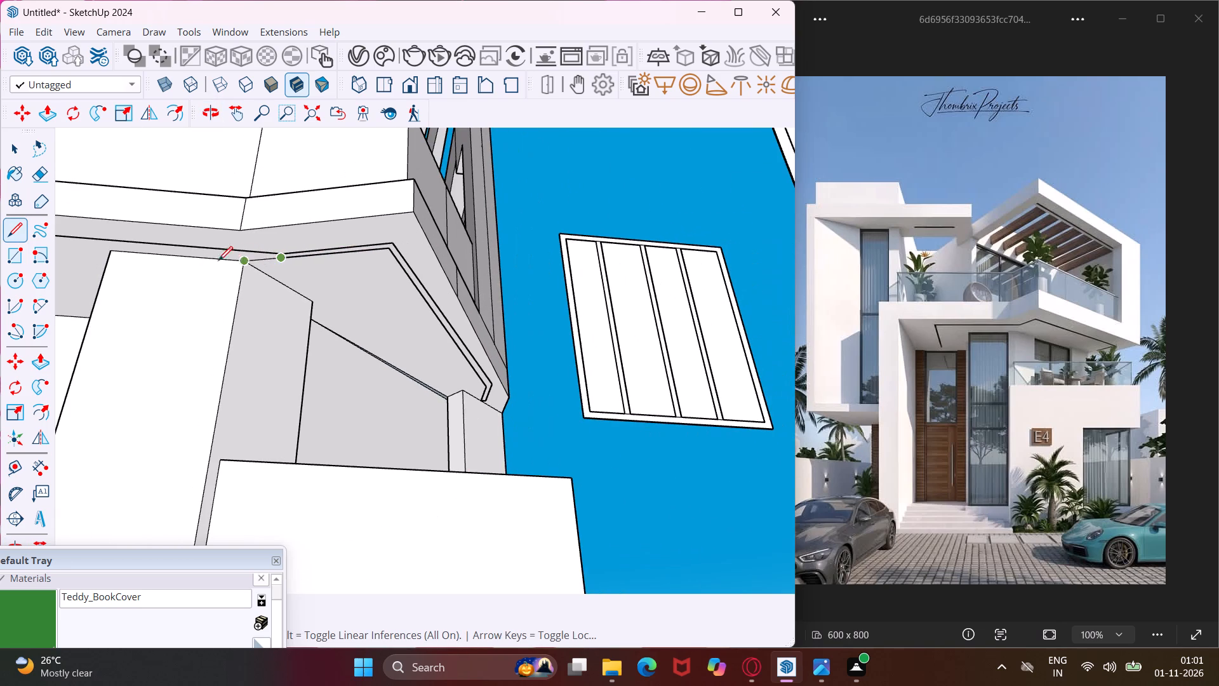
scroll(147, 259, "down", 10)
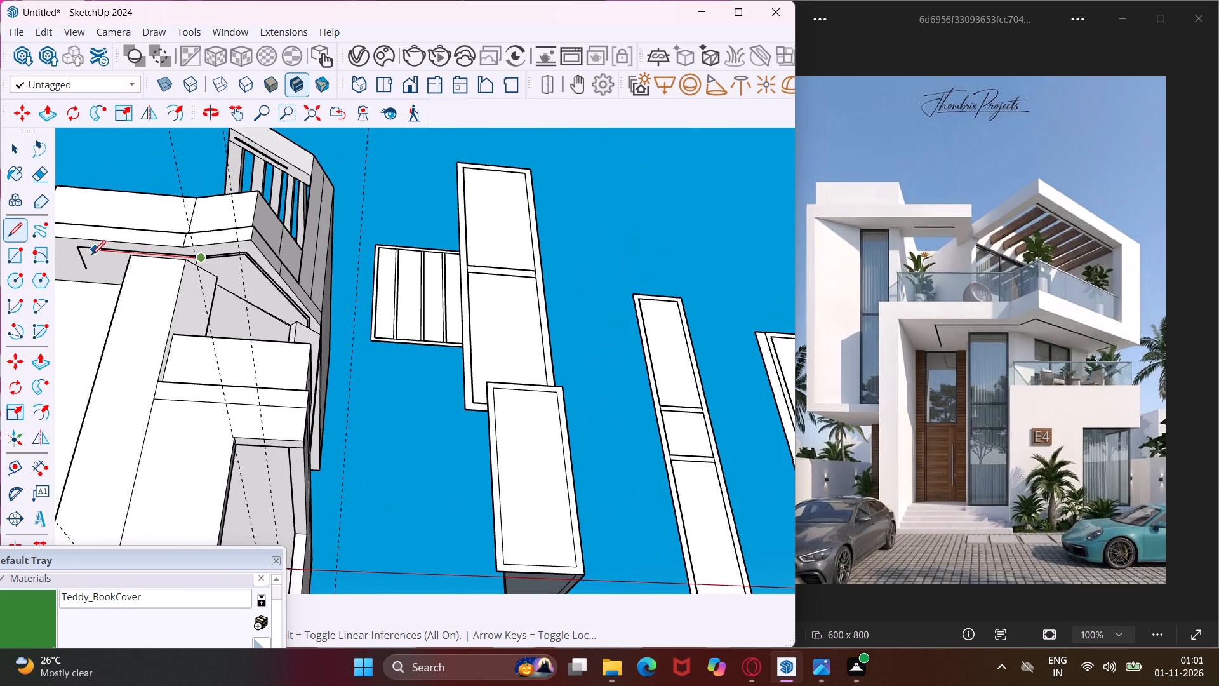
scroll(91, 254, "up", 14)
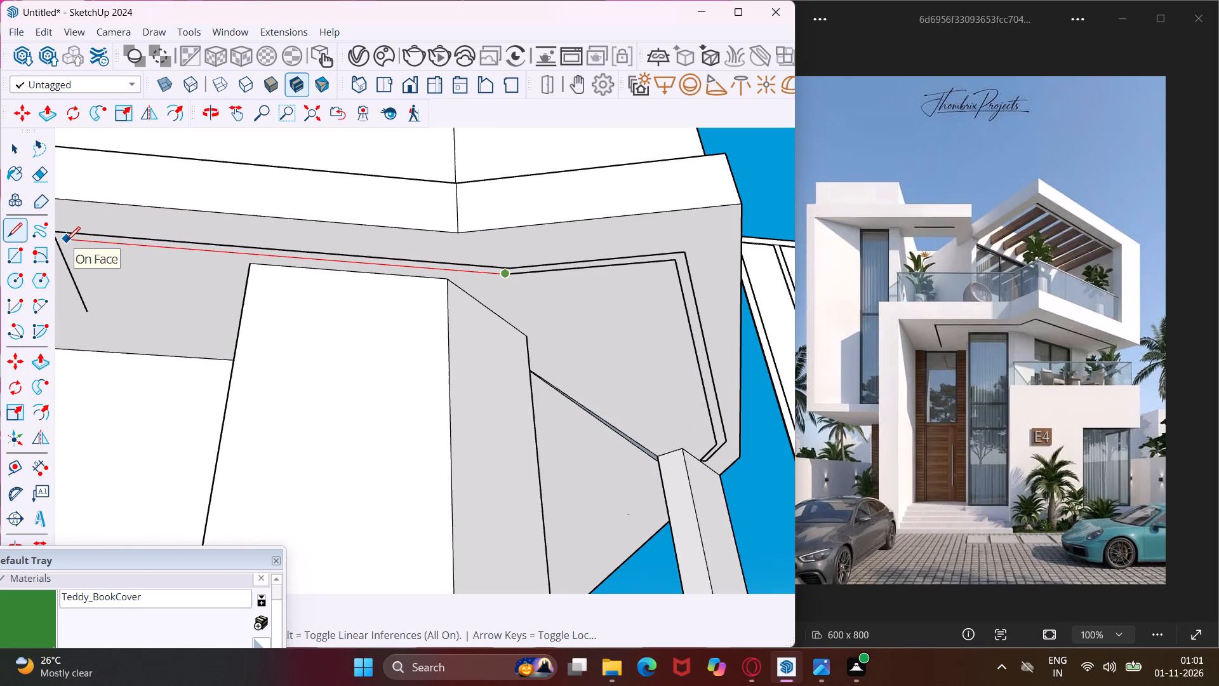
left_click(66, 241)
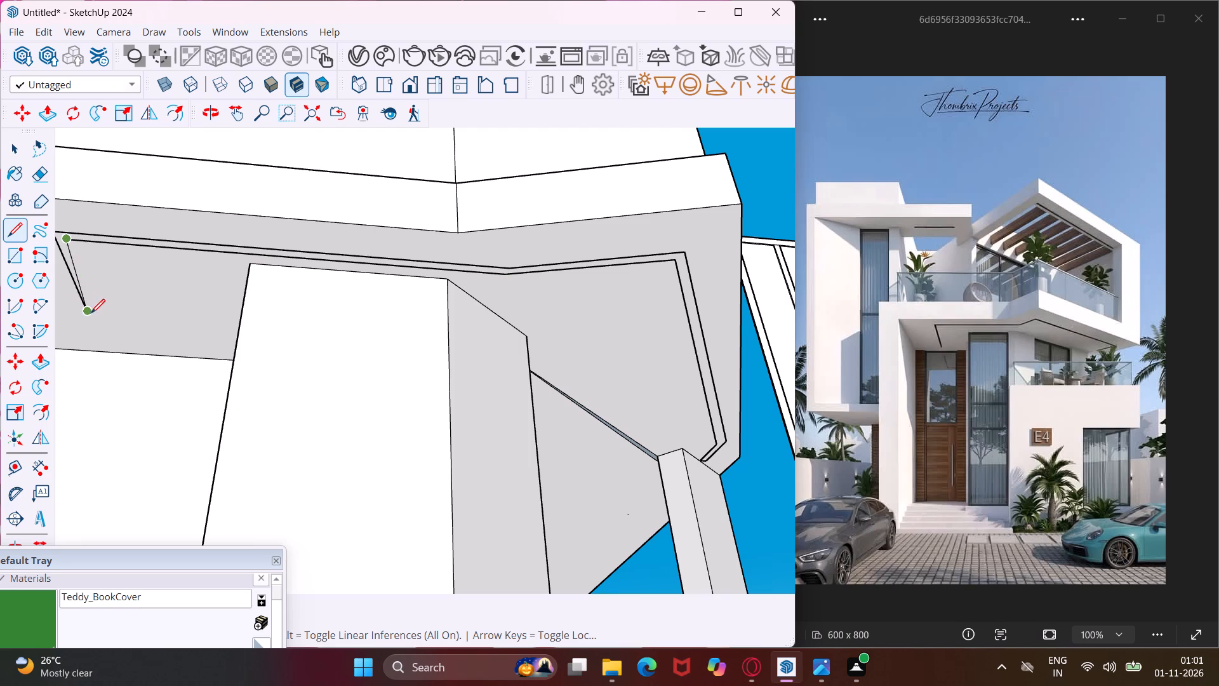
left_click(99, 309)
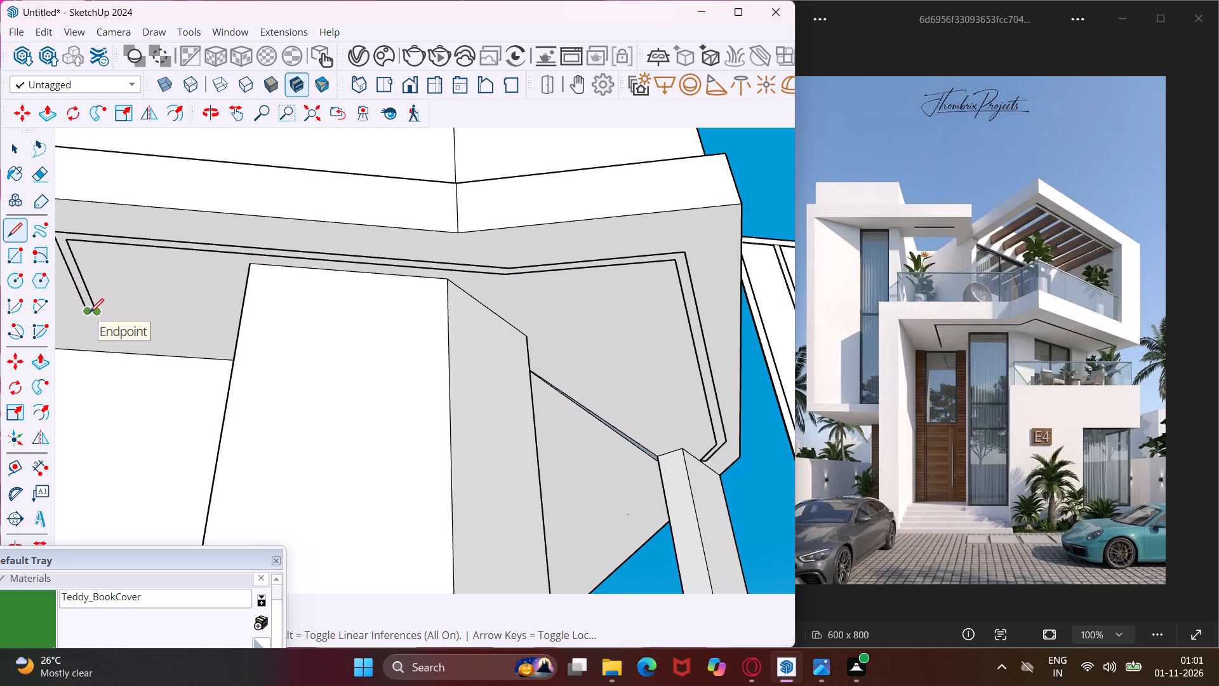
left_click(90, 313)
key("Escape")
key("space")
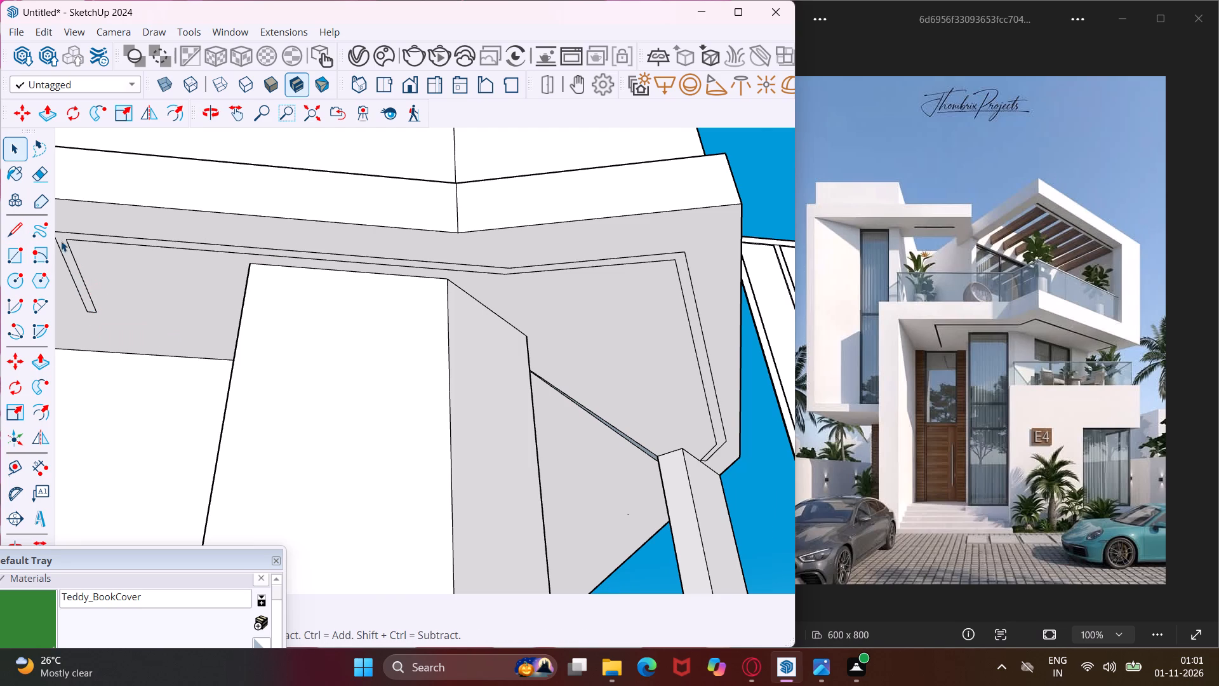
Push the closed strip outline up into the terrace slab's underside to make a shallow recessed groove.
scroll(61, 241, "up", 8)
left_click(60, 239)
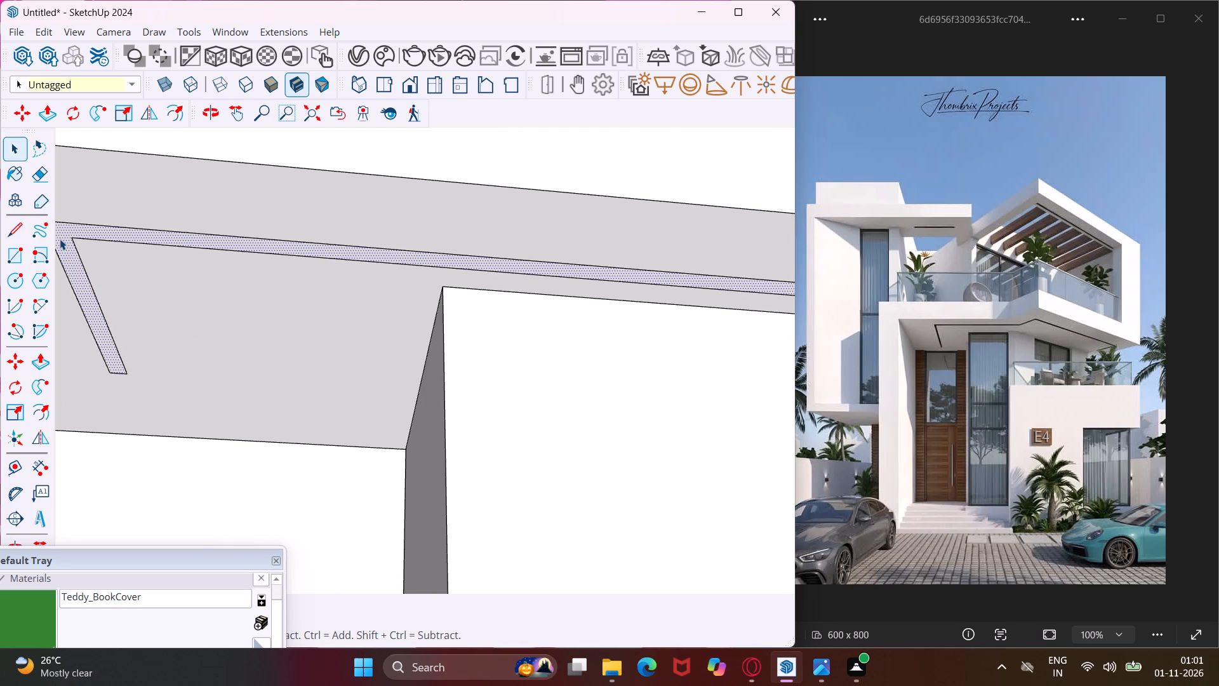
key("p")
left_click(60, 239)
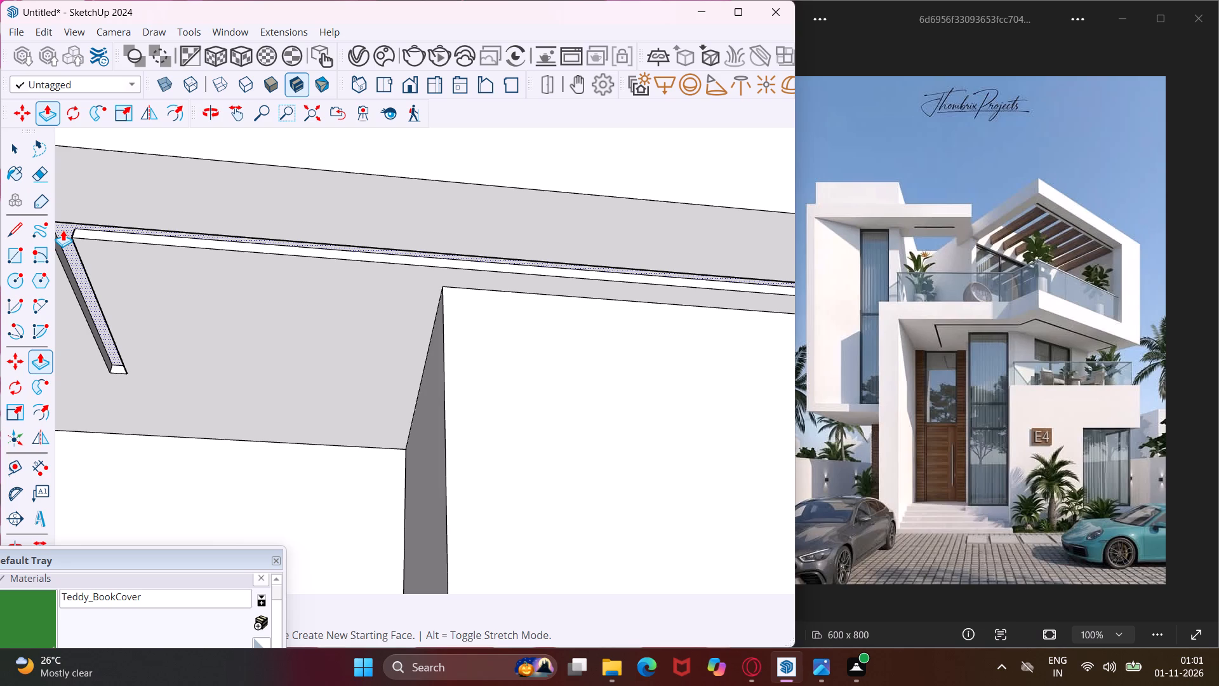
left_click(63, 230)
key("Escape")
key("space")
Draw a line across the gap in the ground slab's front edge at the foot of the tall front wall.
scroll(121, 273, "down", 3)
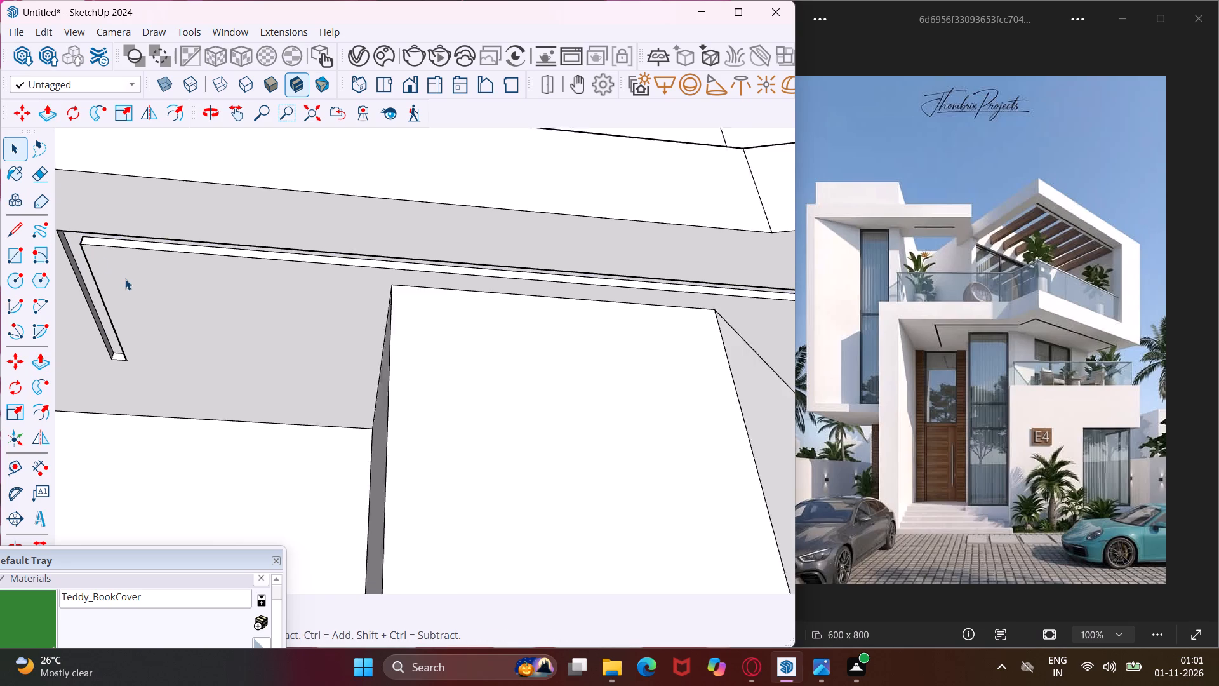
scroll(125, 279, "down", 8)
scroll(180, 220, "down", 10)
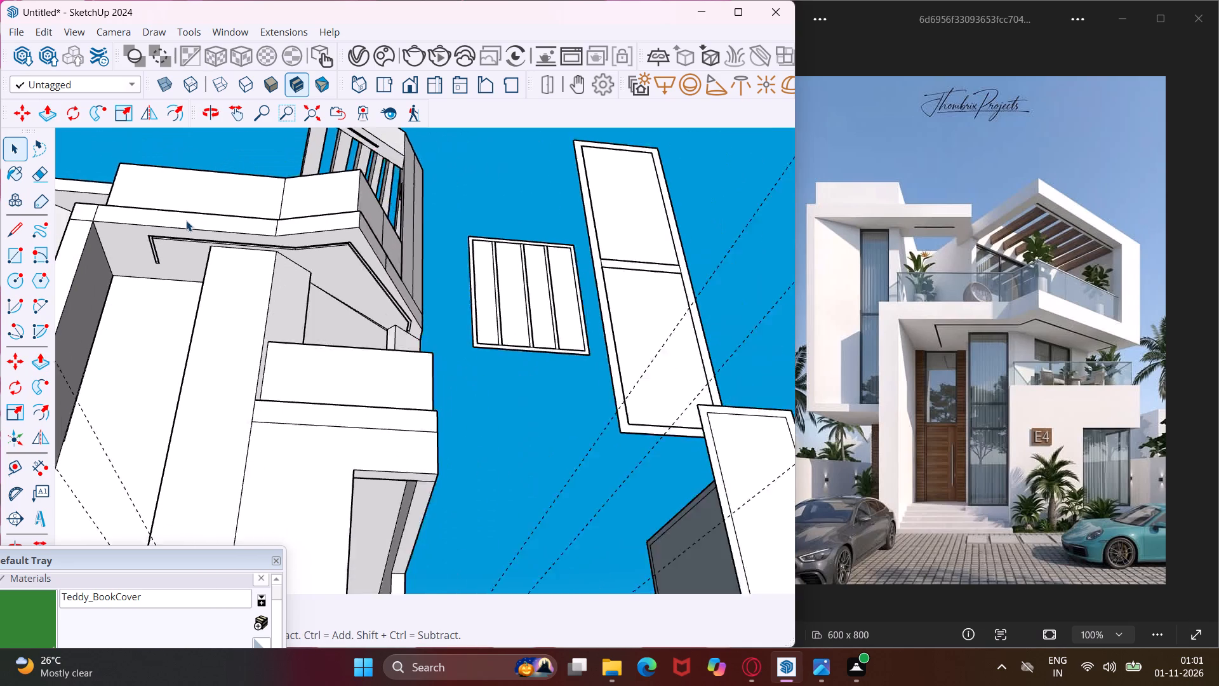
scroll(186, 220, "down", 2)
middle_click_drag(186, 220, 237, 396)
scroll(201, 371, "down", 5)
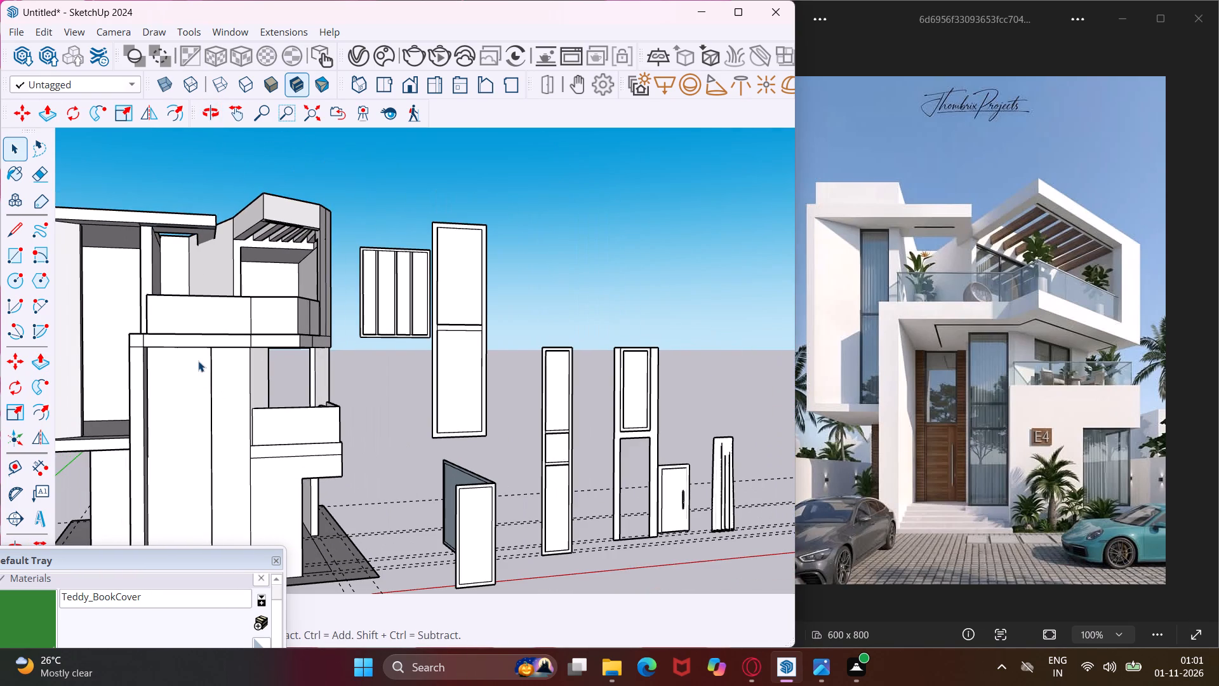
scroll(302, 320, "down", 5)
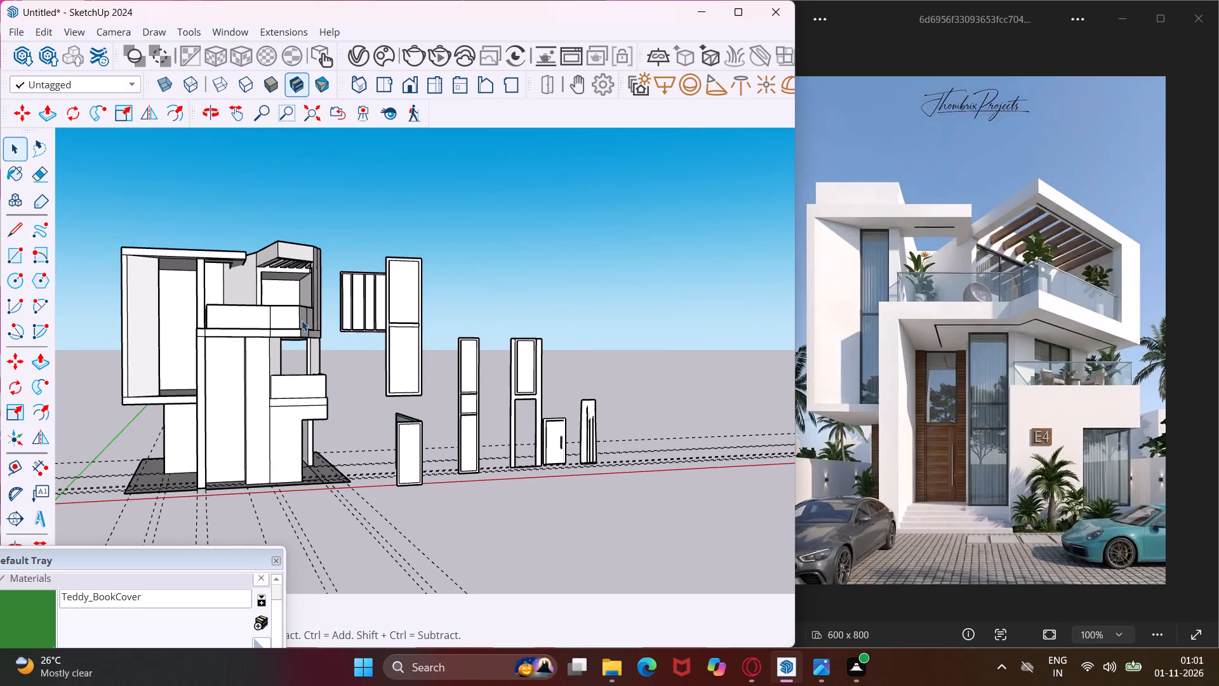
middle_click_drag(302, 320, 314, 431)
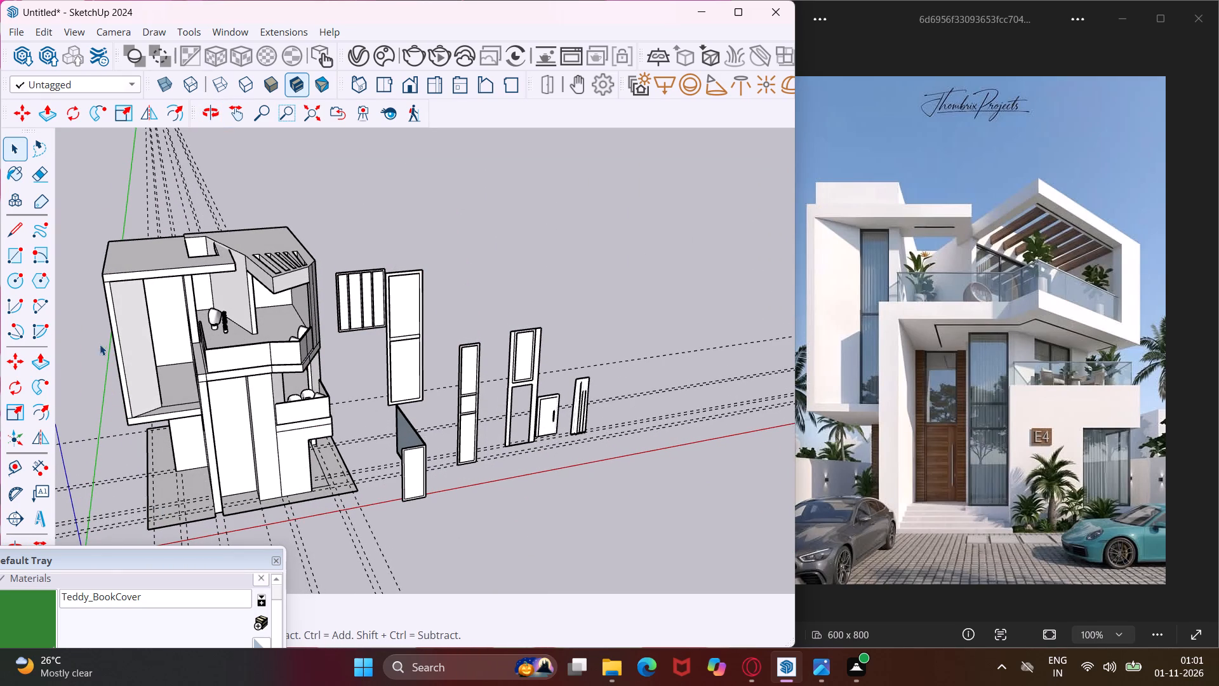
scroll(216, 517, "up", 13)
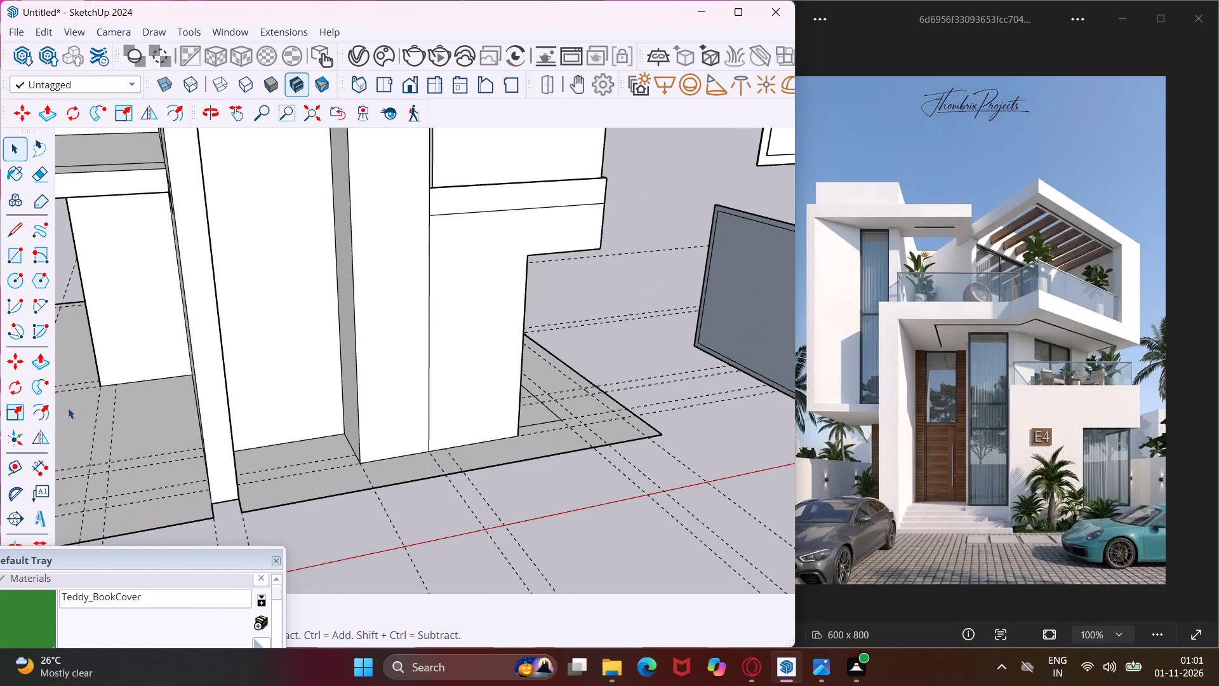
left_click(16, 240)
scroll(205, 504, "up", 4)
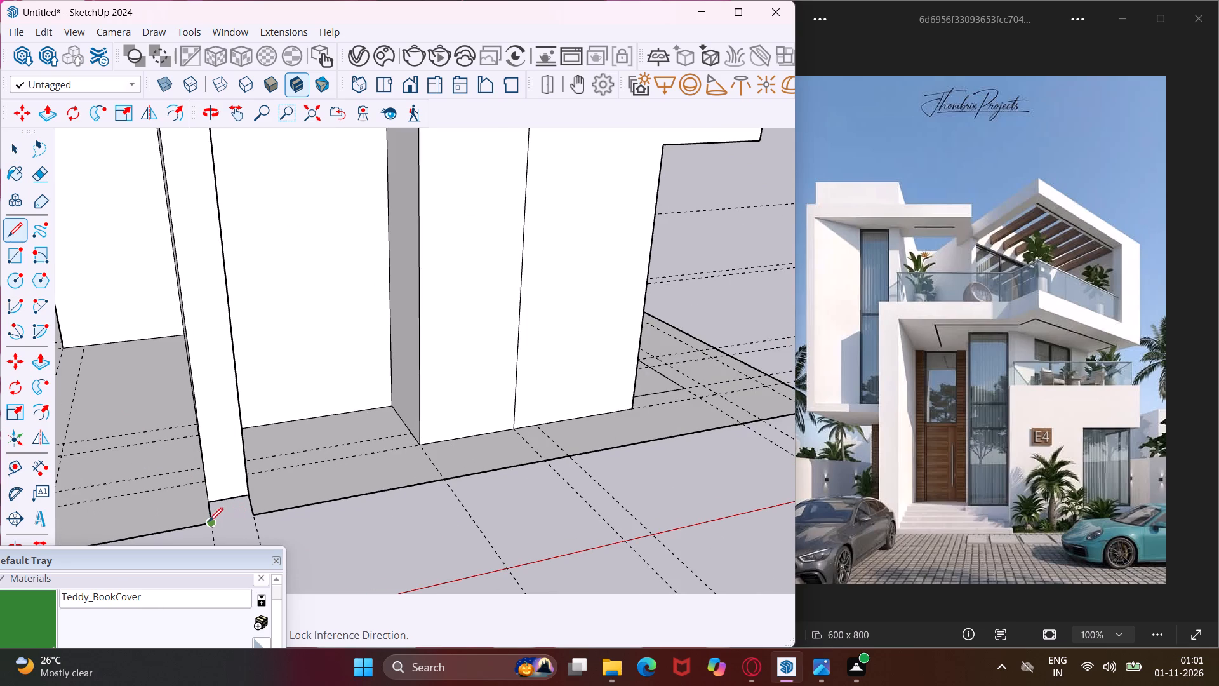
left_click(207, 521)
left_click(258, 513)
scroll(269, 476, "down", 2)
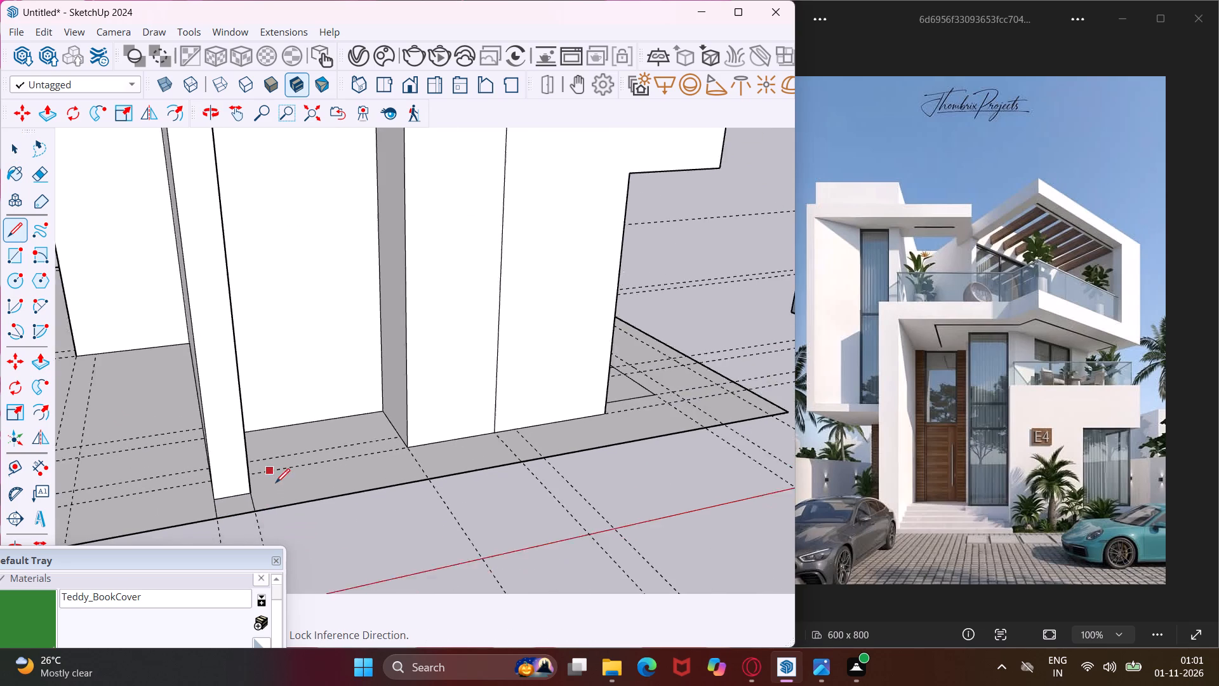
scroll(276, 483, "down", 9)
key("Escape")
key("space")
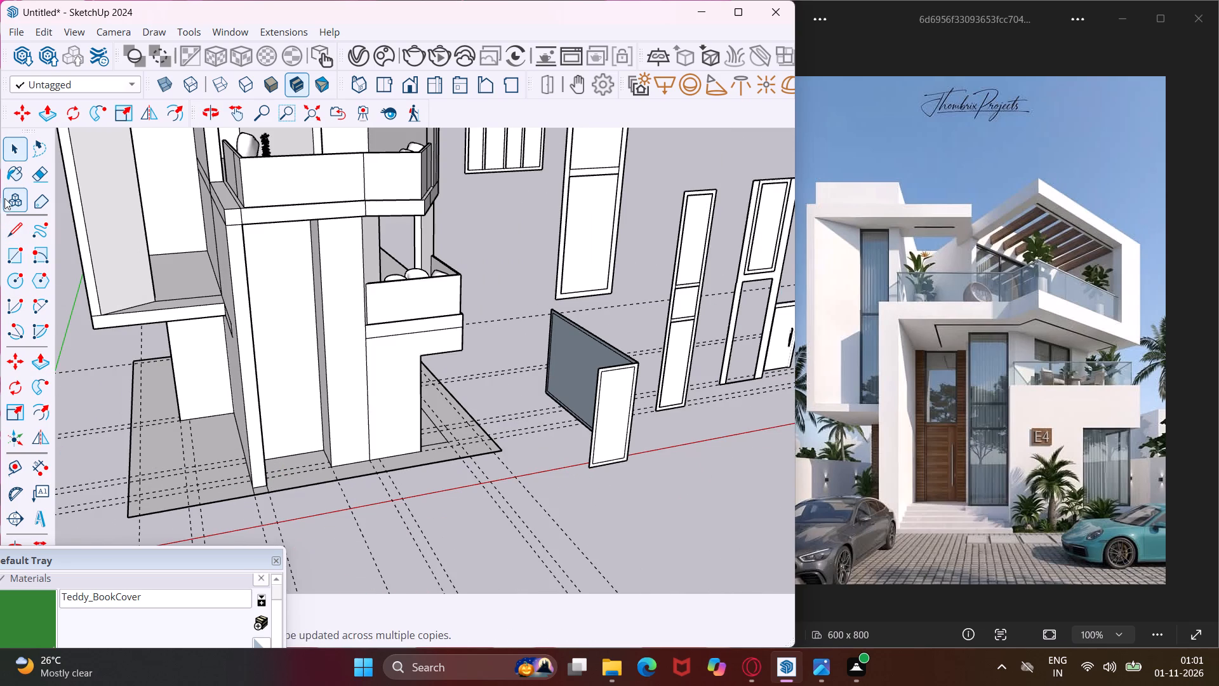
Draw a narrow rectangle along the ground slab's left side, from its rear corner to the guide at the front edge.
left_click(15, 248)
scroll(94, 387, "up", 8)
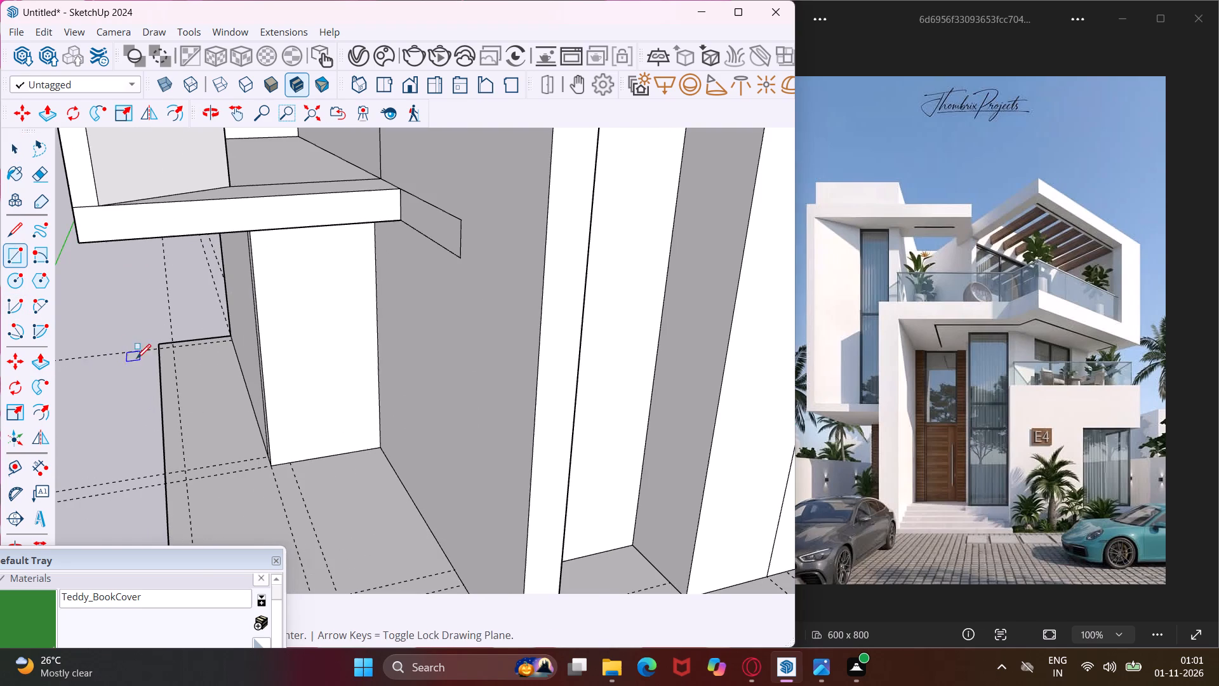
left_click(159, 343)
scroll(200, 398, "down", 11)
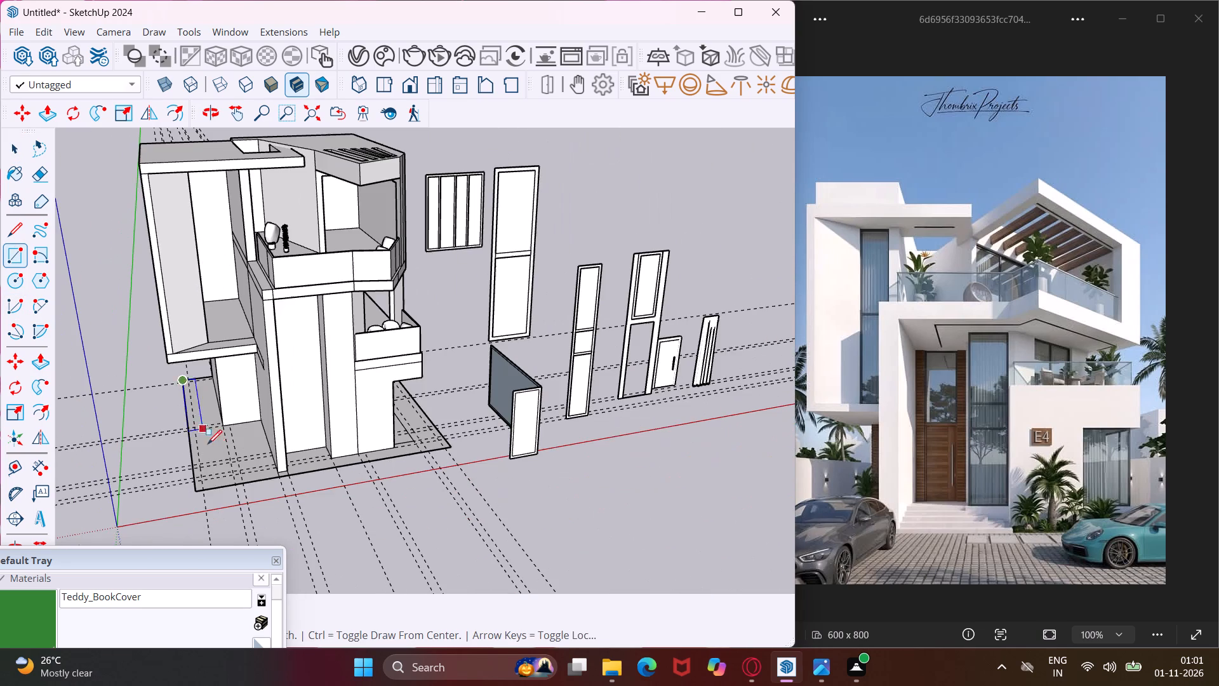
scroll(210, 494, "up", 7)
left_click(198, 482)
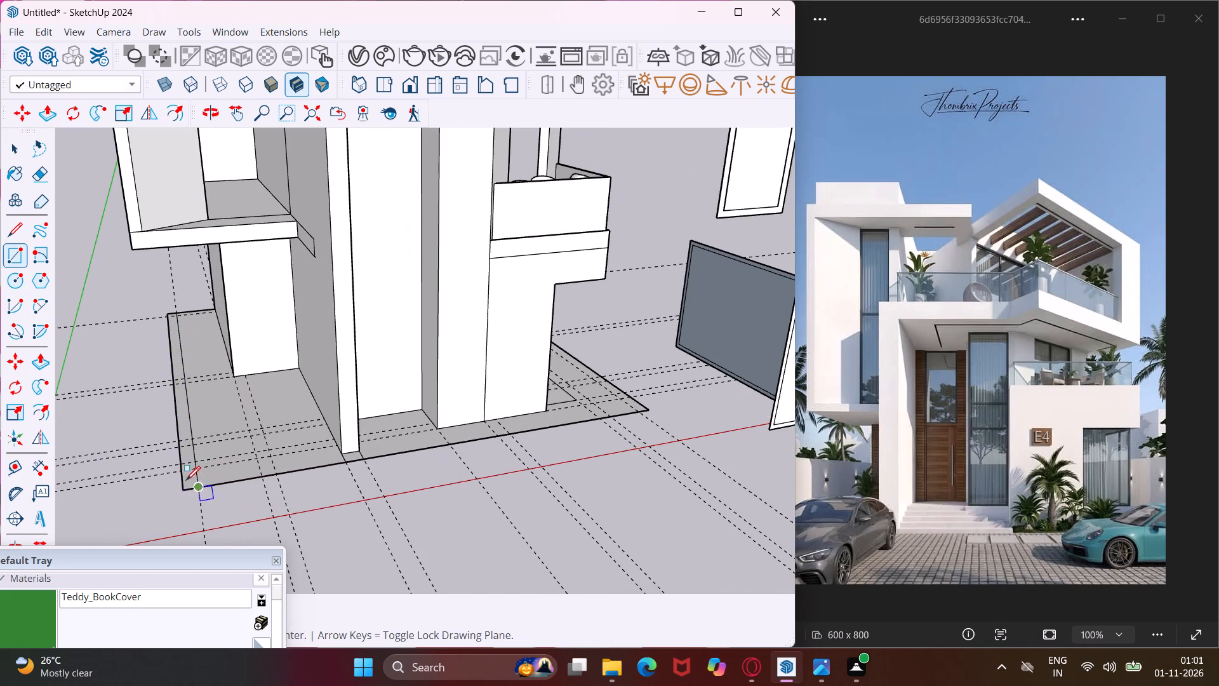
Draw a matching narrow rectangle along the ground slab's right side, from its rear corner to the guide at the front edge.
scroll(71, 494, "down", 6)
middle_click_drag(412, 449, 311, 459)
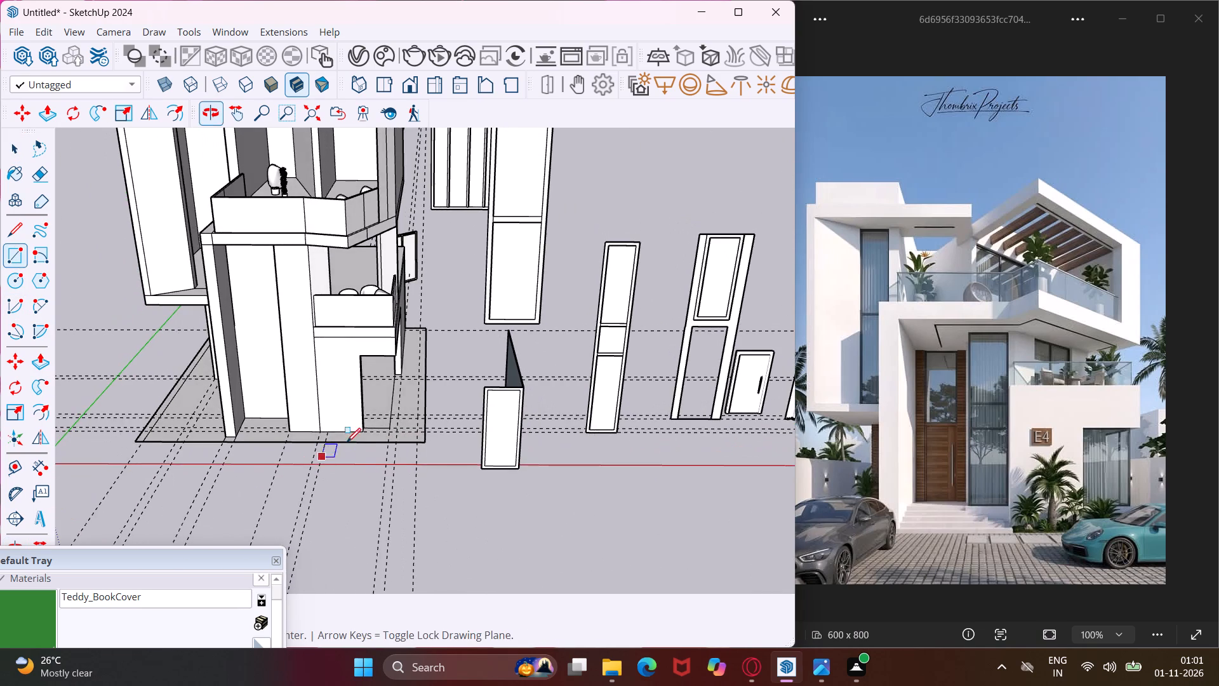
scroll(411, 368, "up", 7)
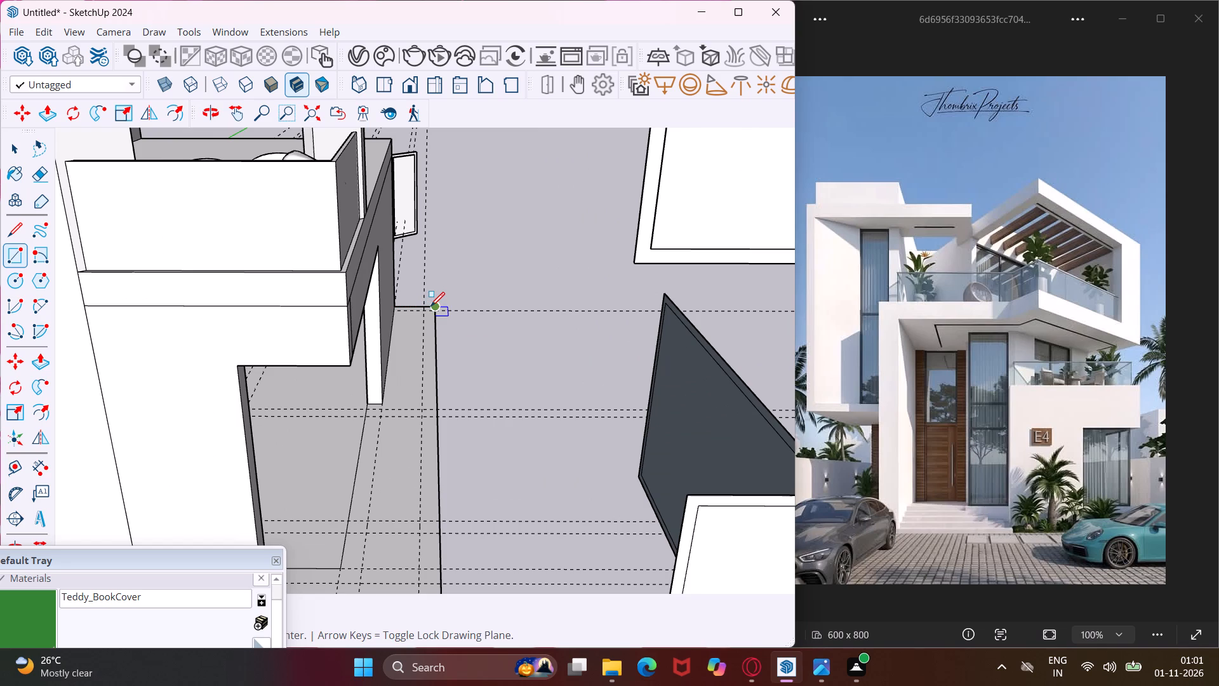
left_click(432, 304)
scroll(421, 366, "down", 6)
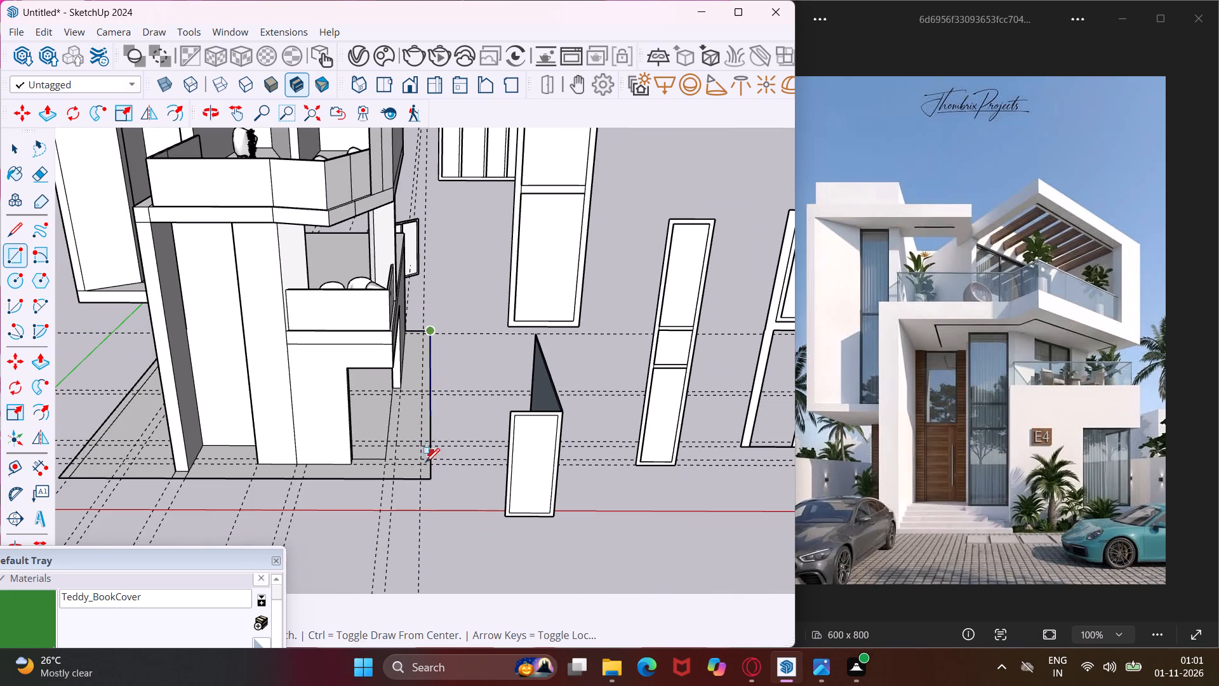
scroll(423, 474, "up", 3)
left_click(423, 476)
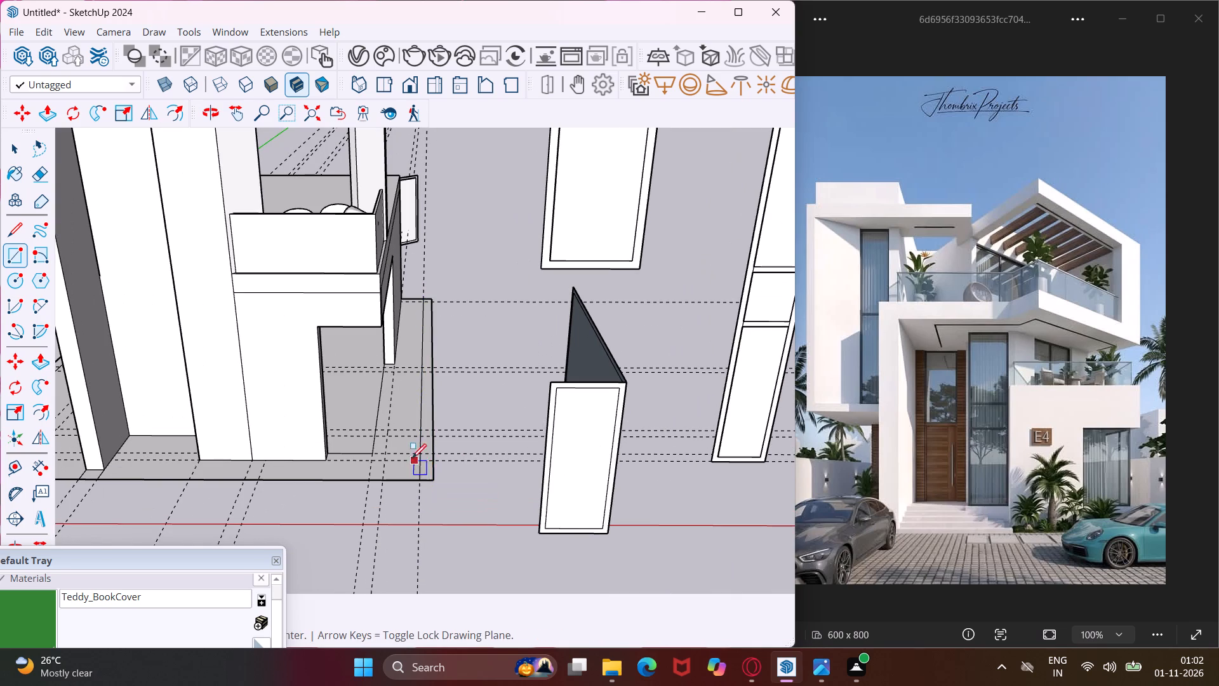
Draw a small rectangle at the slab's rear left end, between the house wall and the left side strip.
scroll(411, 452, "down", 6)
middle_click_drag(411, 452, 672, 368)
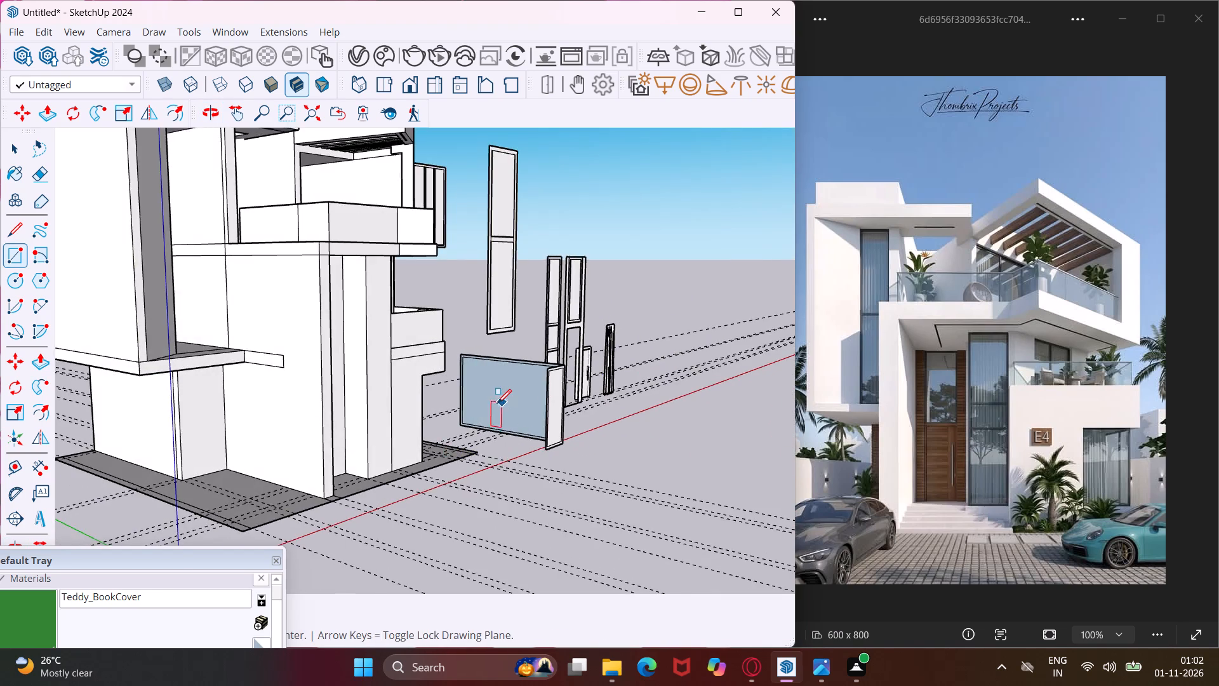
scroll(497, 403, "down", 6)
scroll(288, 427, "up", 10)
middle_click_drag(277, 431, 556, 470)
scroll(380, 508, "up", 8)
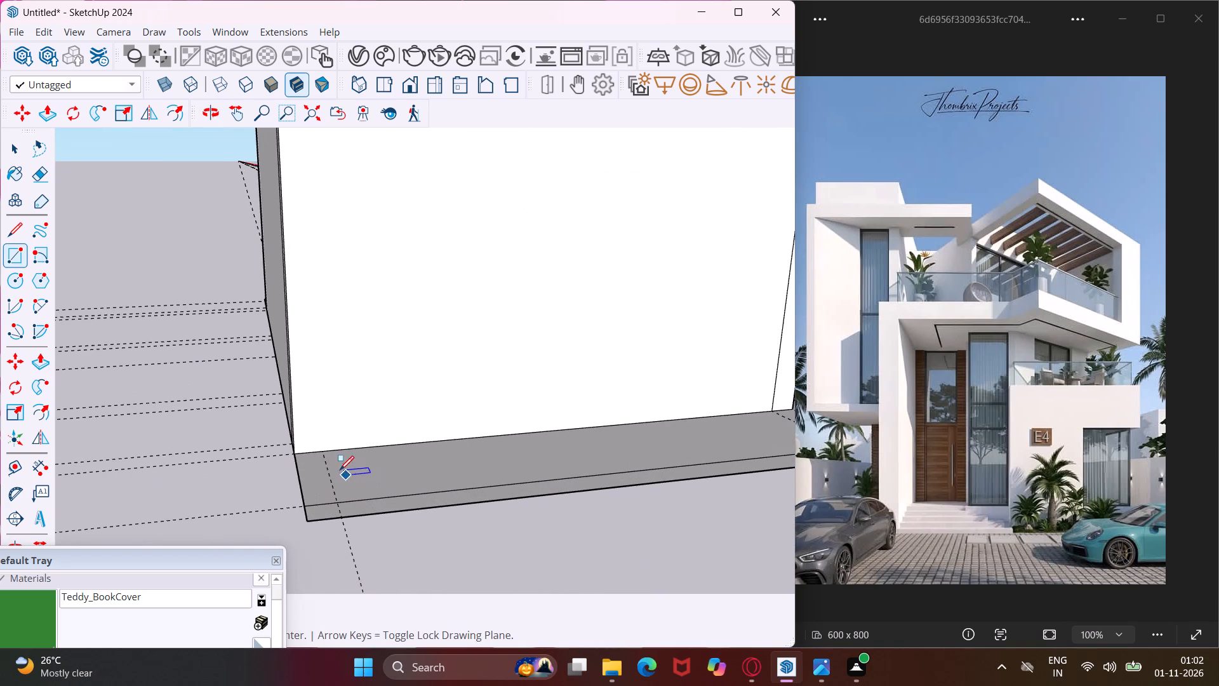
left_click(323, 448)
left_click(303, 507)
Draw a small rectangle at the slab's rear right end, between the house wall and the right side strip.
middle_click_drag(270, 476, 830, 389)
scroll(390, 476, "up", 1)
scroll(798, 367, "down", 2)
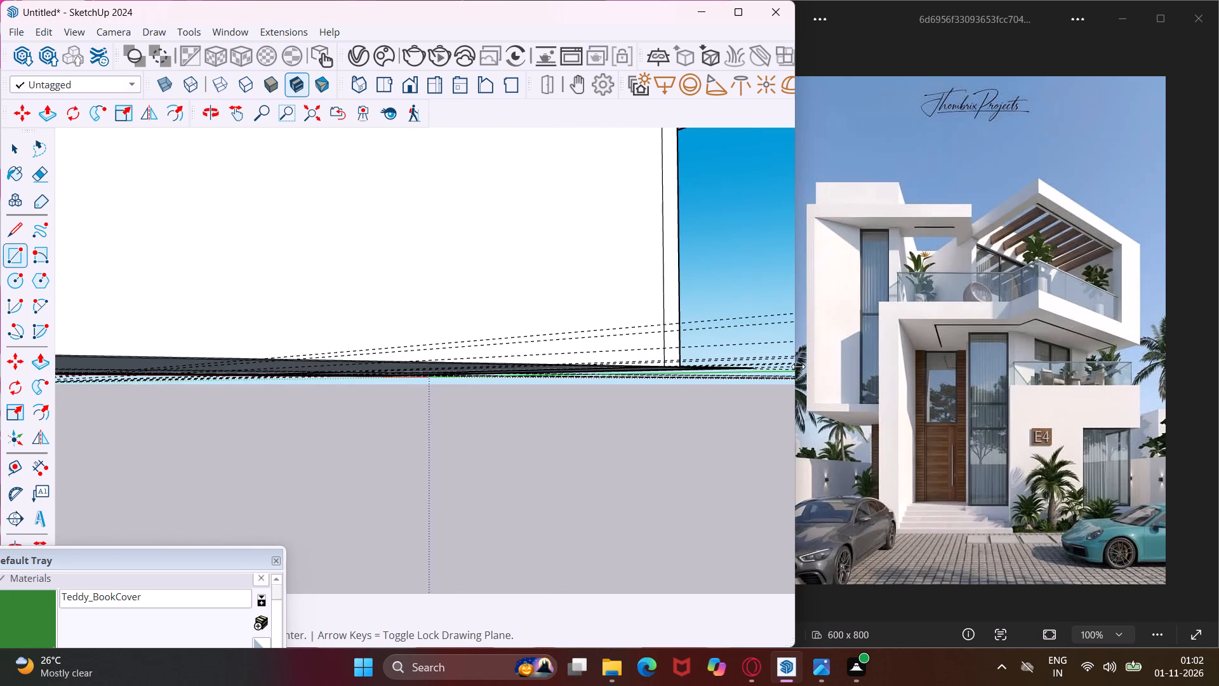
scroll(798, 367, "down", 4)
middle_click_drag(386, 374, 537, 438)
scroll(516, 391, "down", 6)
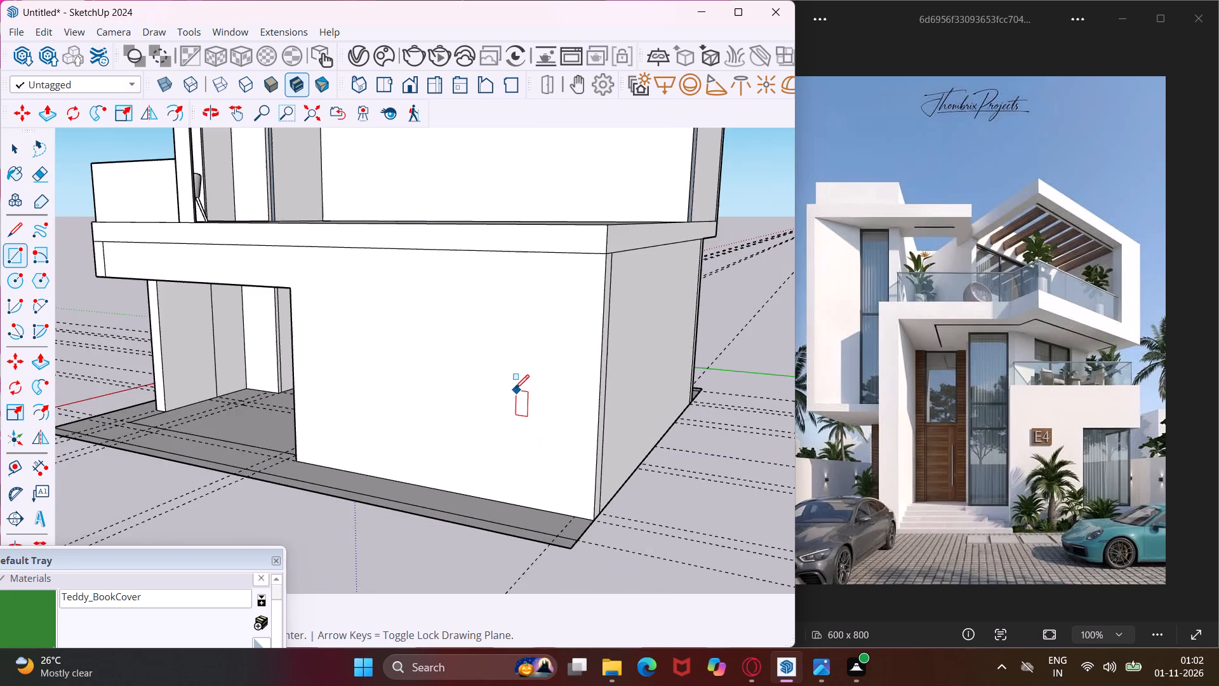
scroll(513, 382, "down", 3)
middle_click_drag(533, 422, 576, 512)
scroll(629, 559, "up", 7)
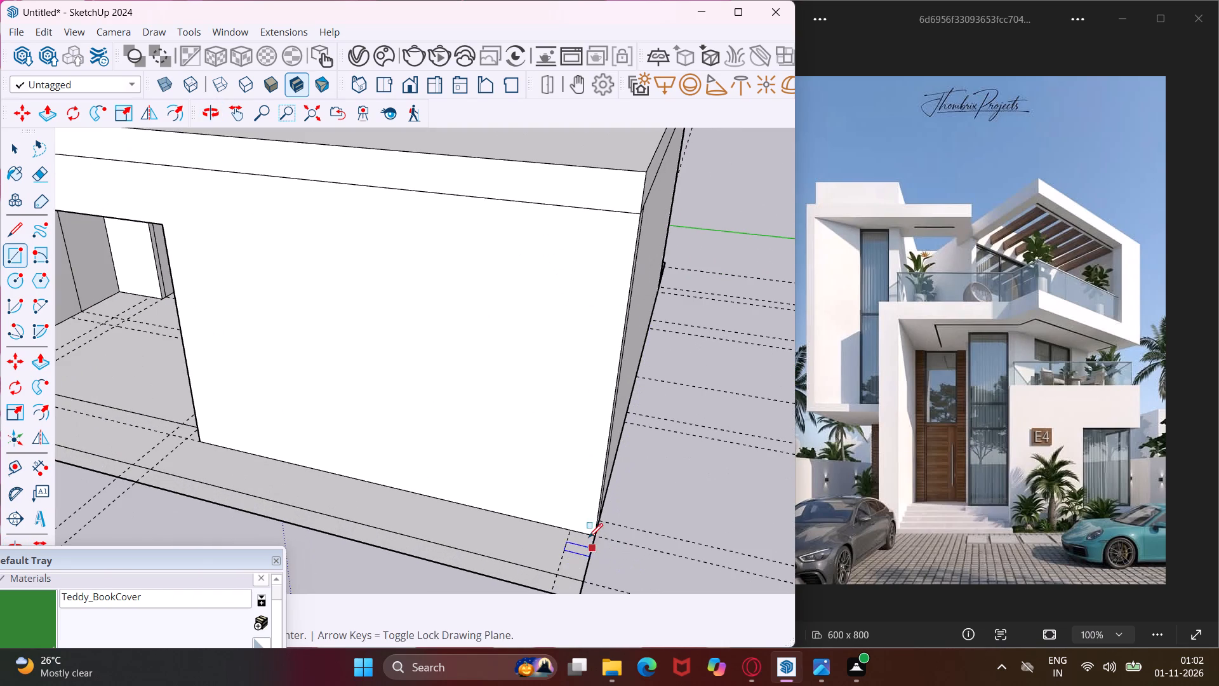
left_click(571, 530)
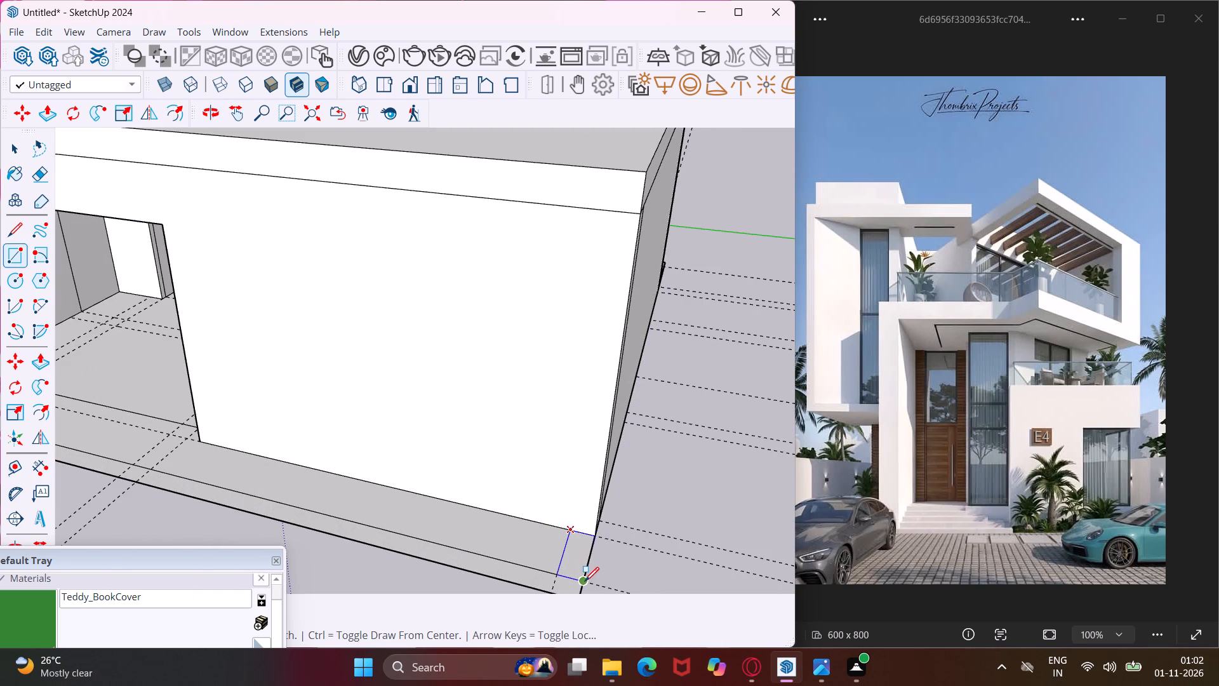
left_click(585, 581)
key("Escape")
key("space")
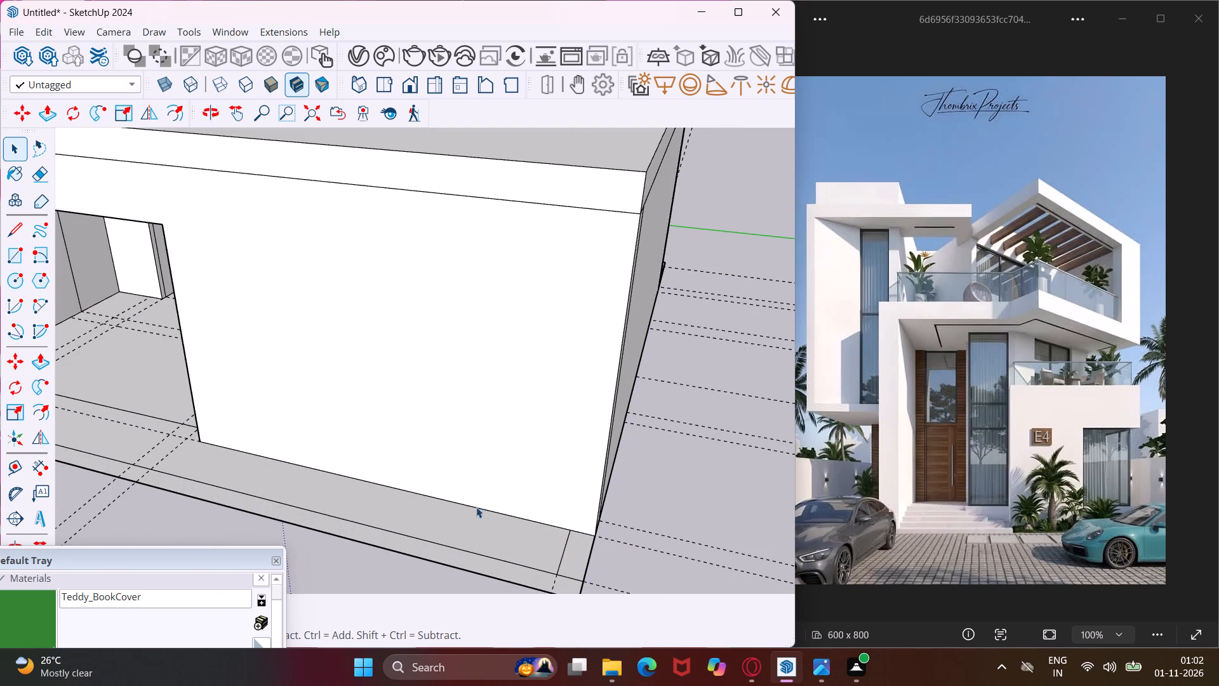
Extrude the narrow strip along the slab's right side upward 6' as a boundary wall.
scroll(256, 465, "down", 6)
middle_click_drag(166, 487, 664, 415)
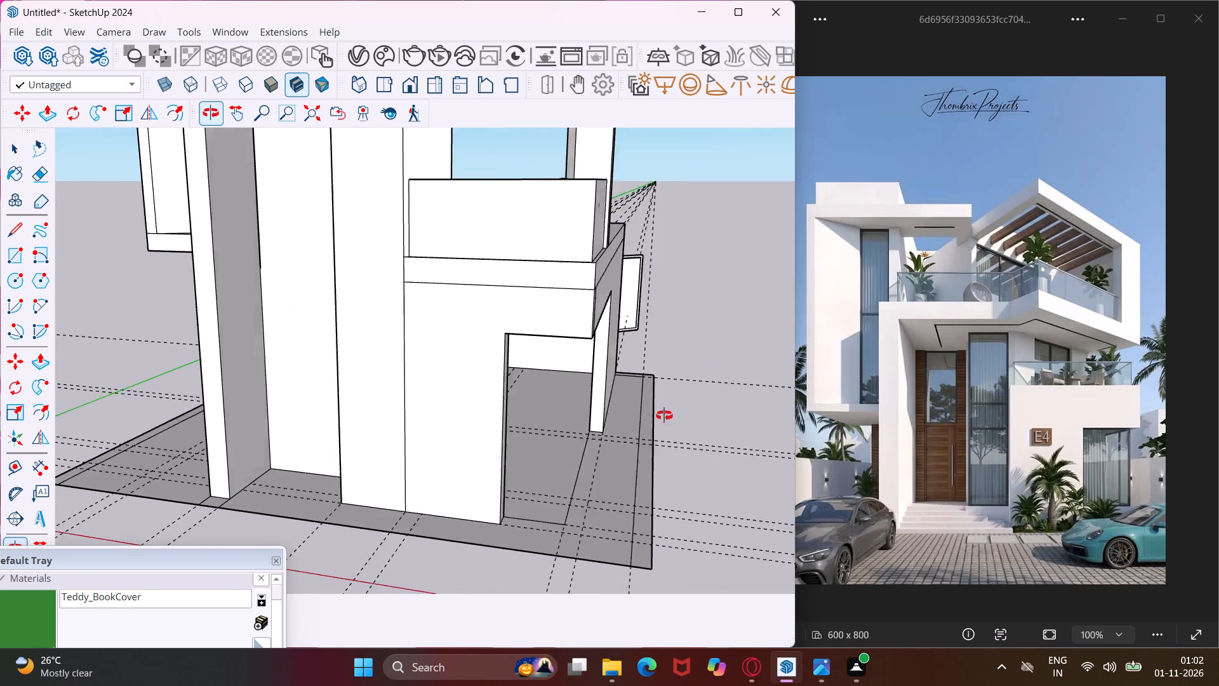
middle_click_drag(664, 415, 673, 415)
scroll(672, 539, "up", 5)
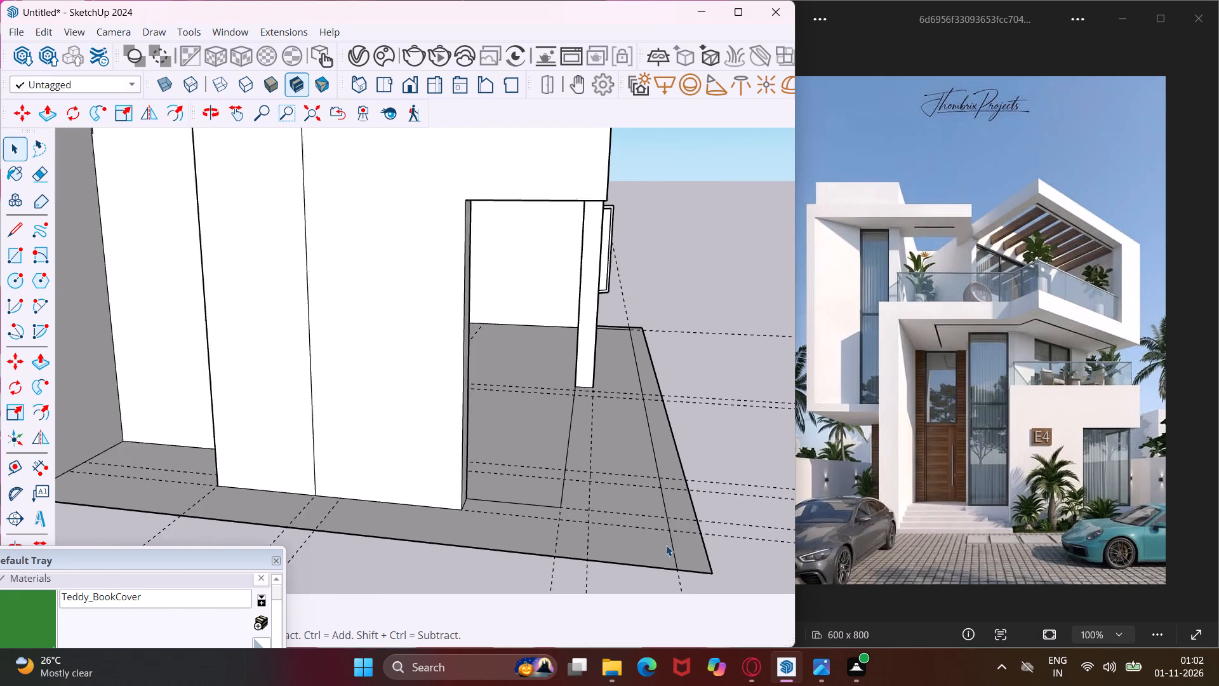
scroll(666, 545, "up", 1)
left_click(683, 548)
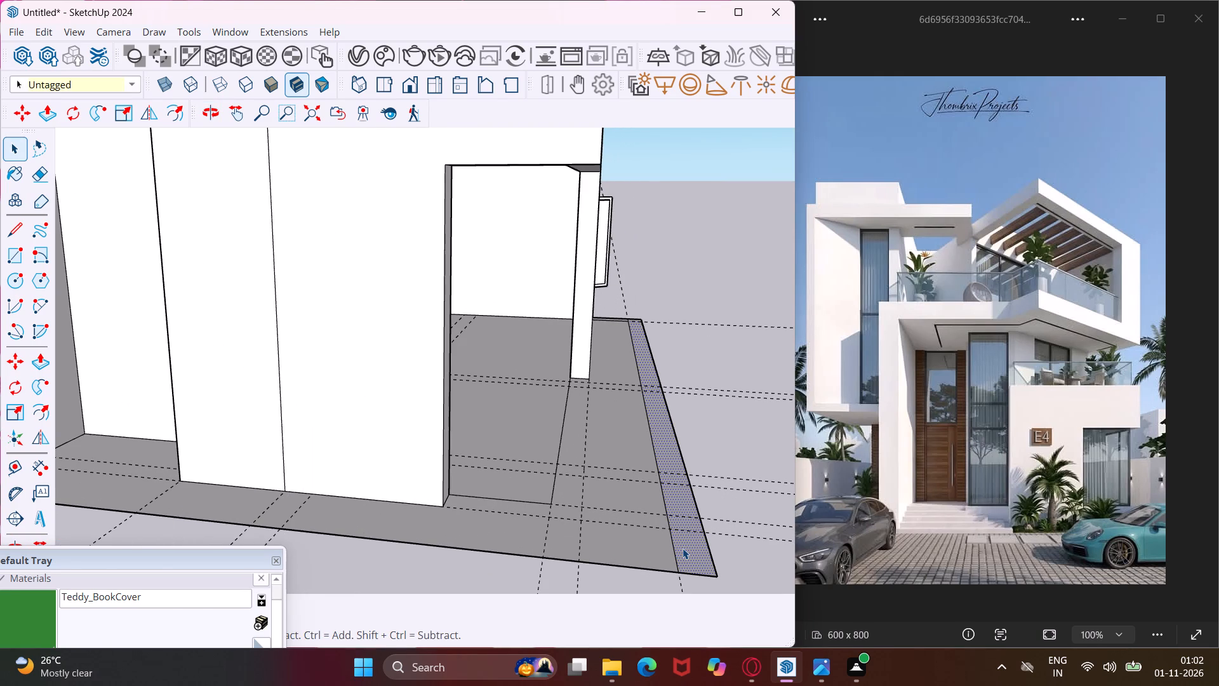
key("p")
left_click(683, 548)
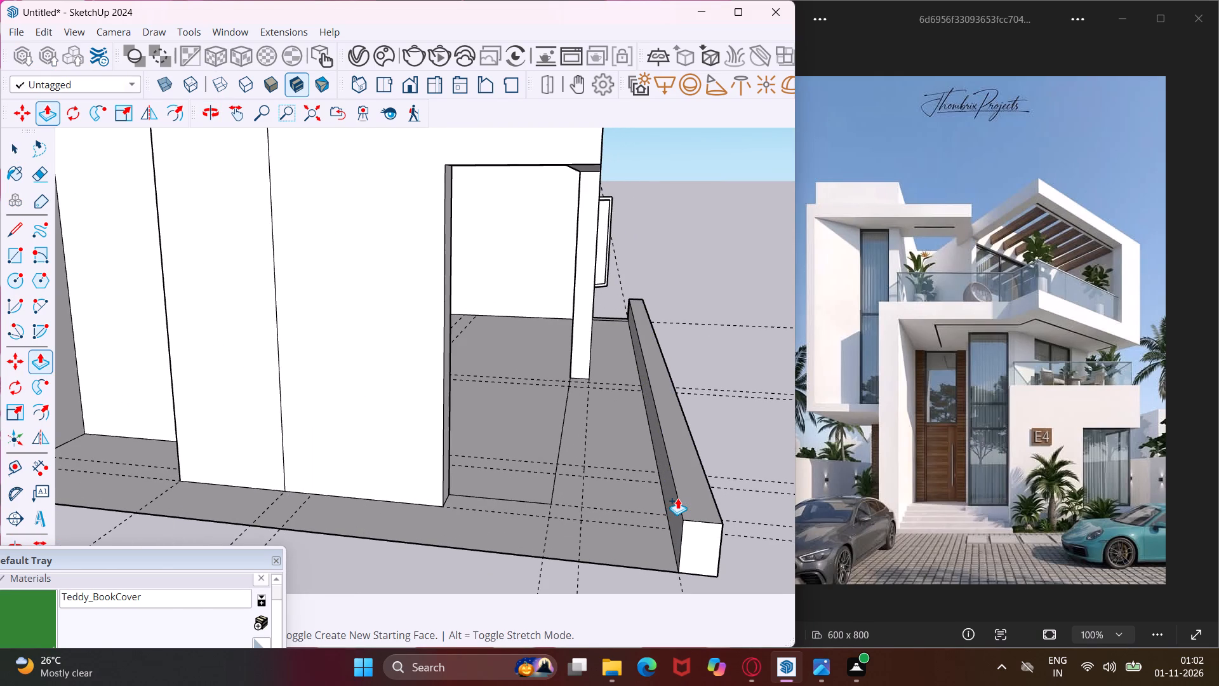
type("6'")
key("Return")
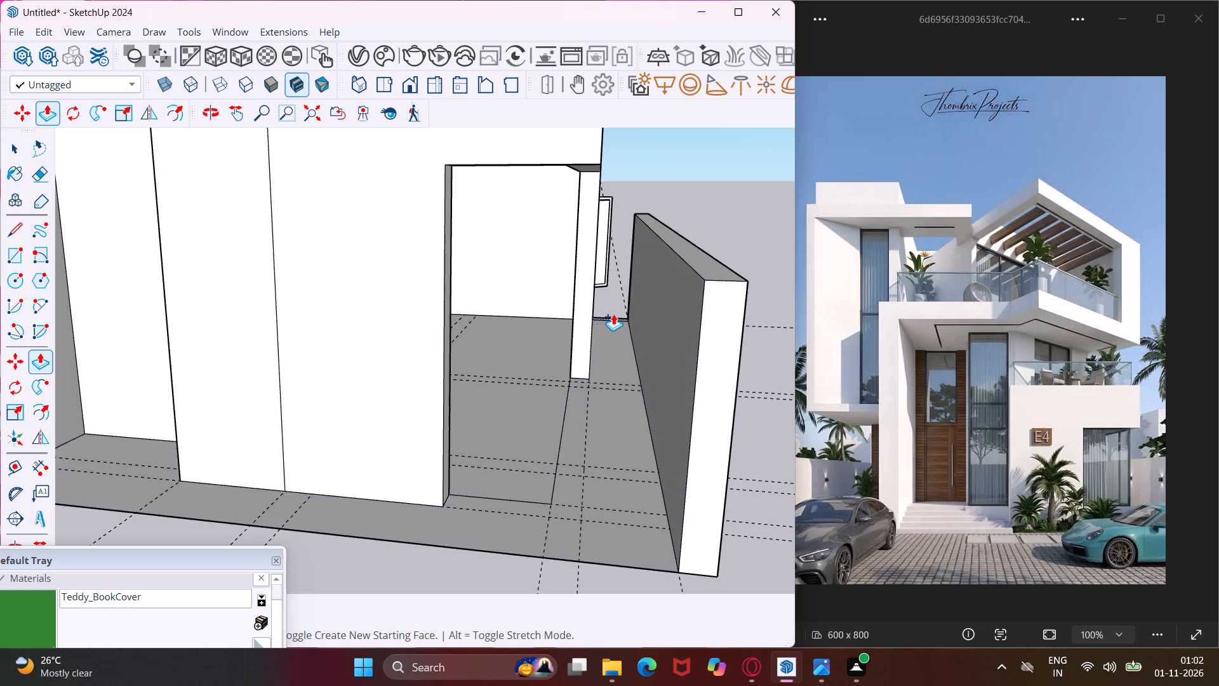
Extrude the small rear right rectangle up to the top of the right boundary wall, closing the gap to the house.
scroll(614, 310, "up", 12)
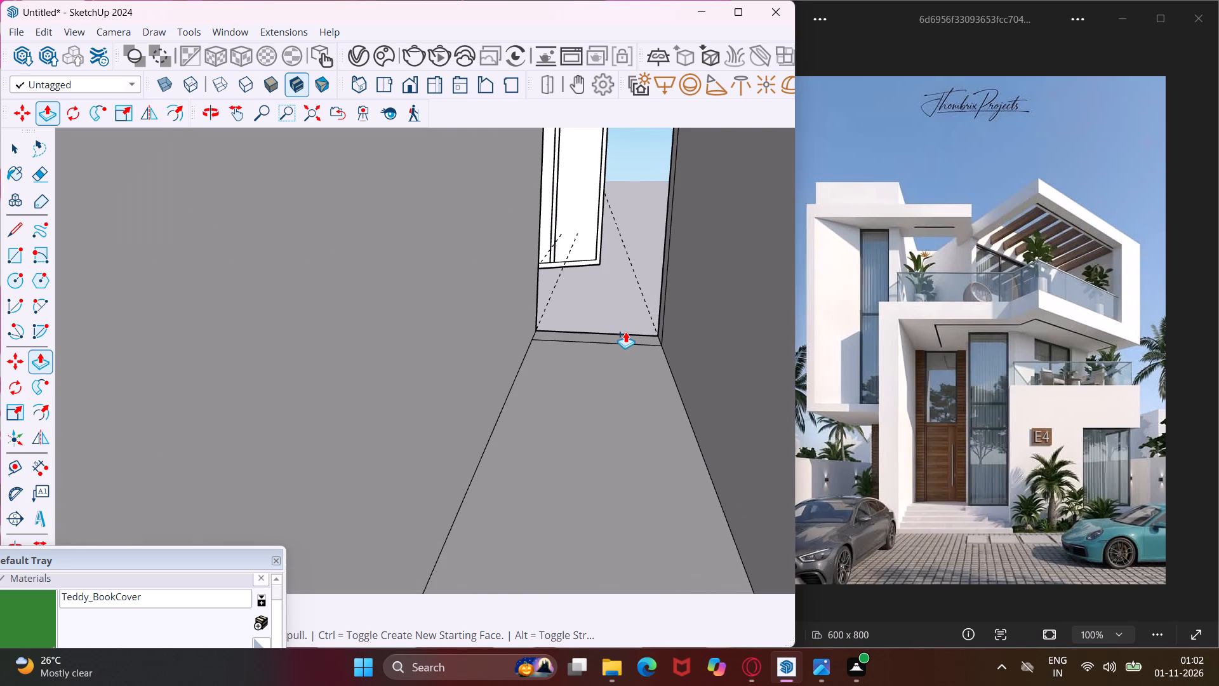
left_click(626, 335)
scroll(616, 323, "down", 14)
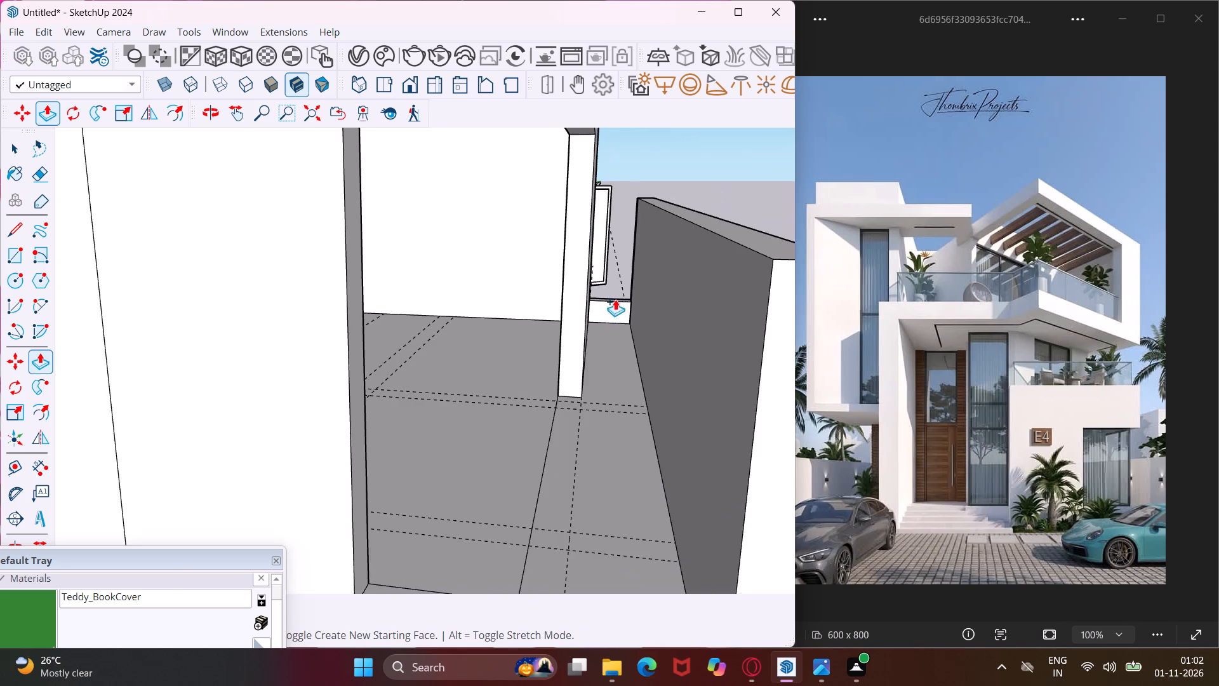
scroll(615, 299, "down", 1)
left_click(666, 252)
Extrude the small rear left rectangle and the narrow strip along the slab's left side upward 6' as boundary walls.
scroll(634, 272, "down", 7)
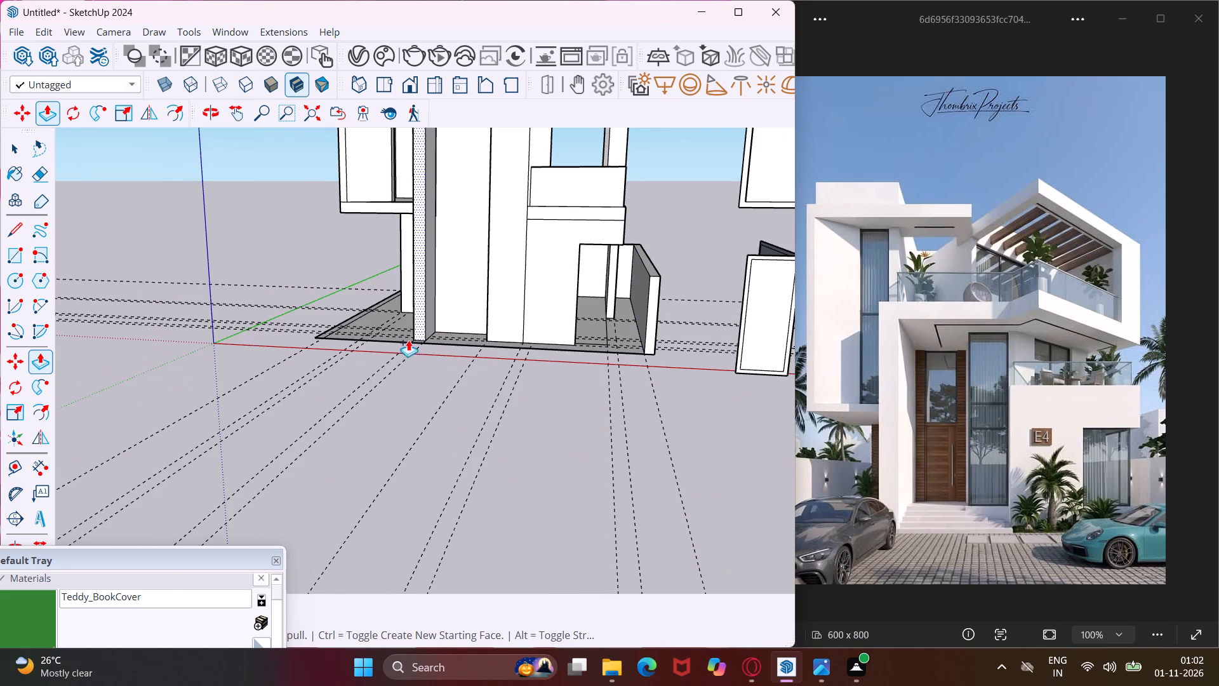
middle_click_drag(325, 330, 745, 433)
scroll(239, 335, "up", 12)
left_click(236, 308)
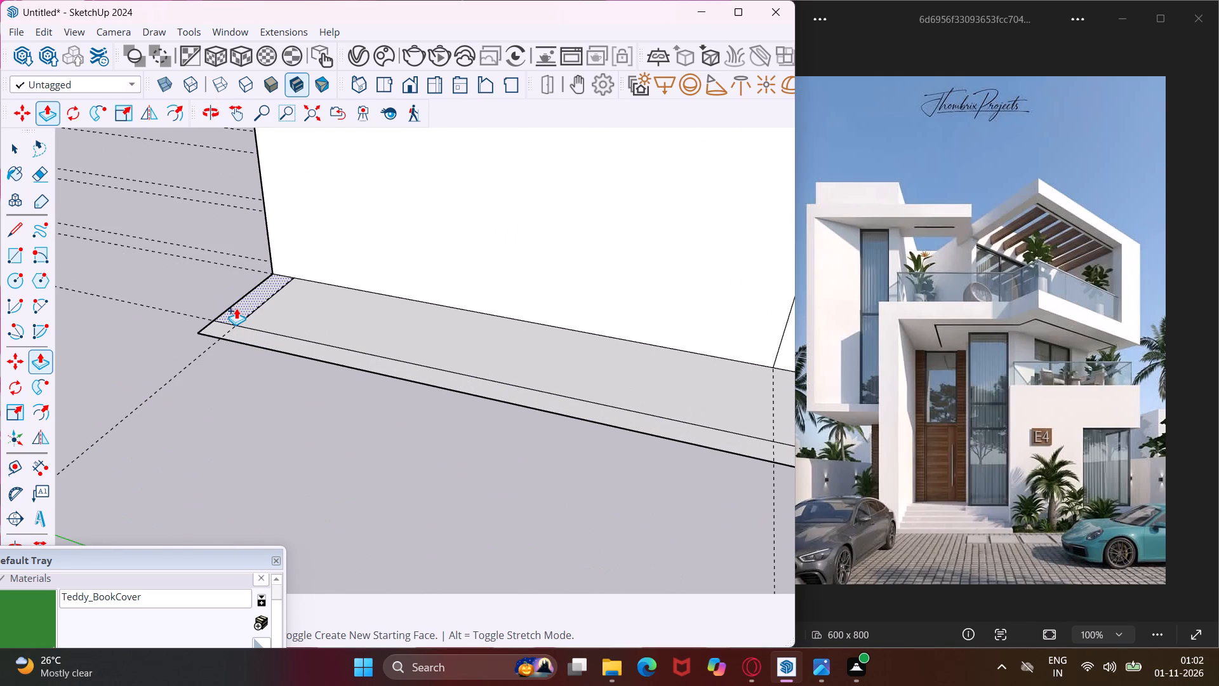
type("6'")
key("Return")
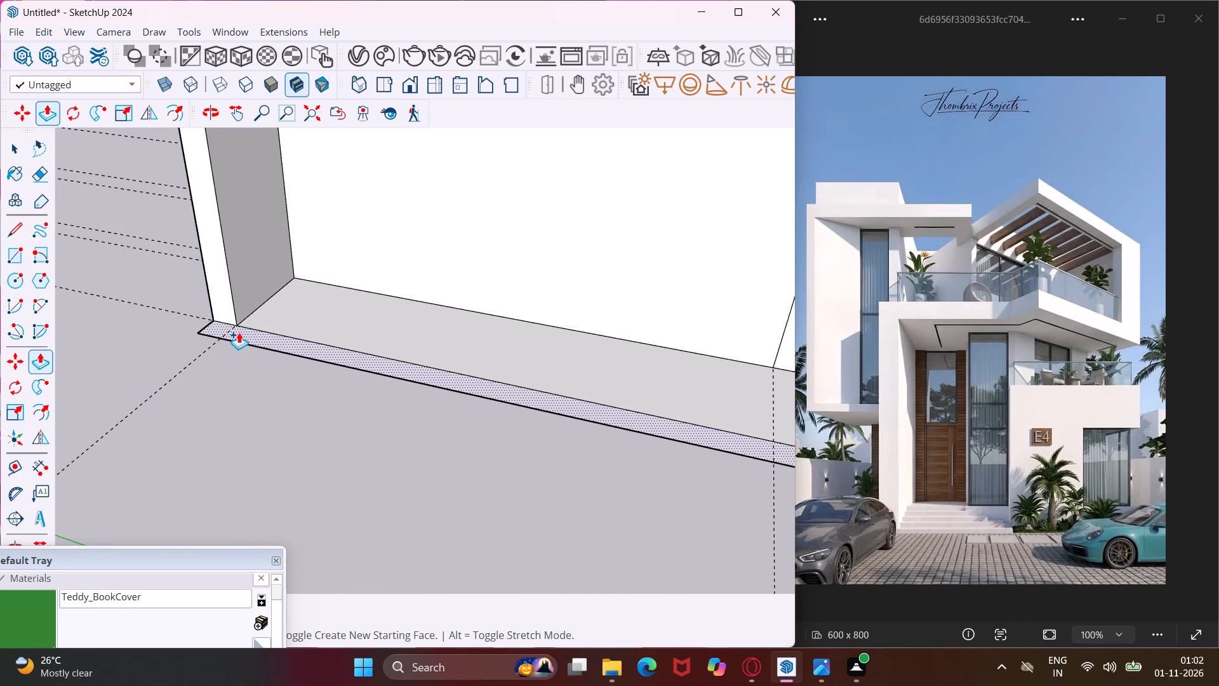
double_click(239, 332)
scroll(144, 318, "down", 11)
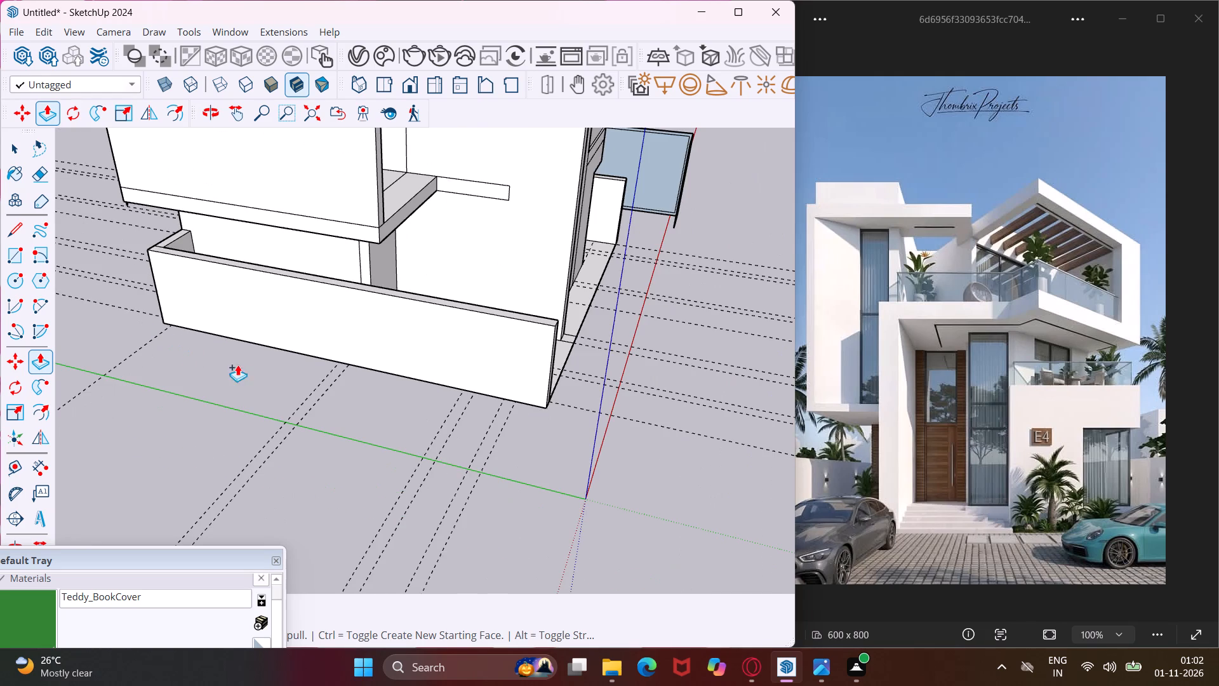
key("Escape")
key("space")
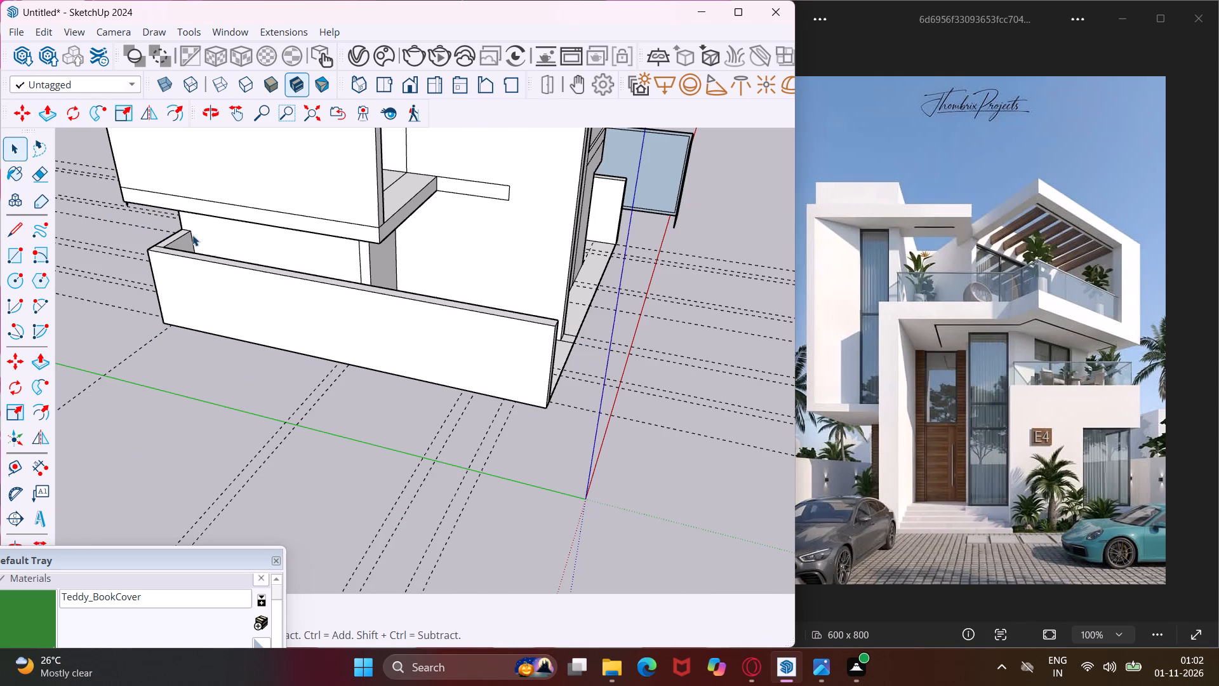
Delete all construction guides from the model.
left_click(32, 31)
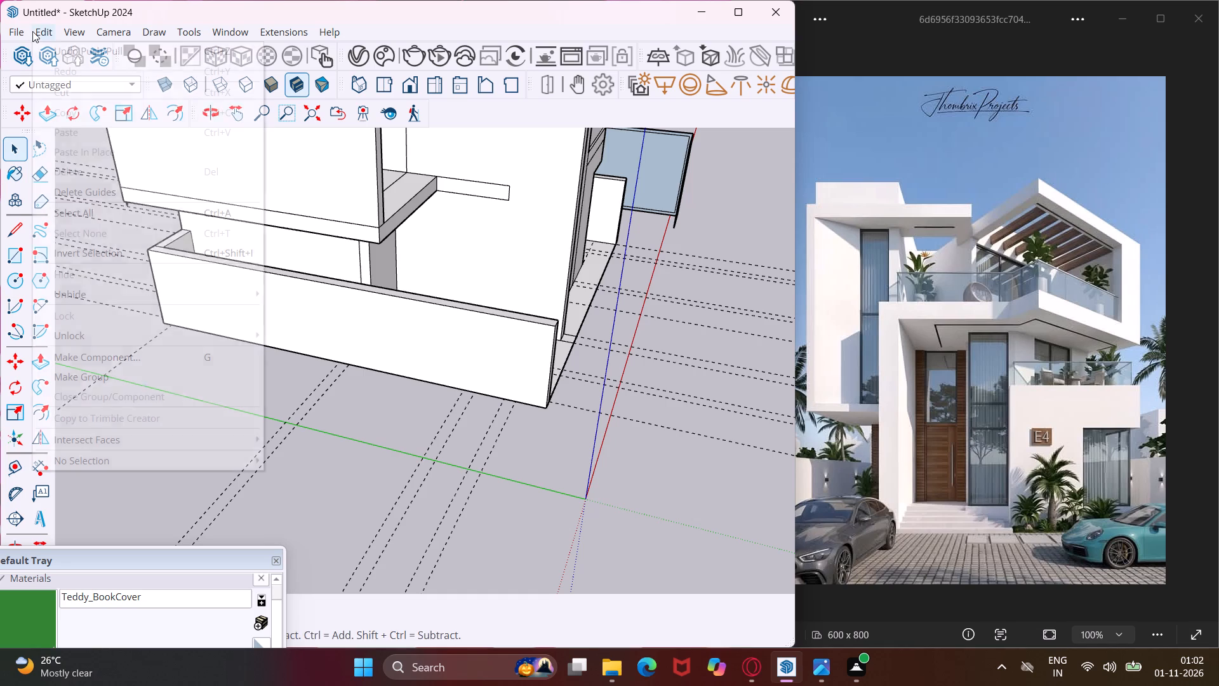
left_click(77, 189)
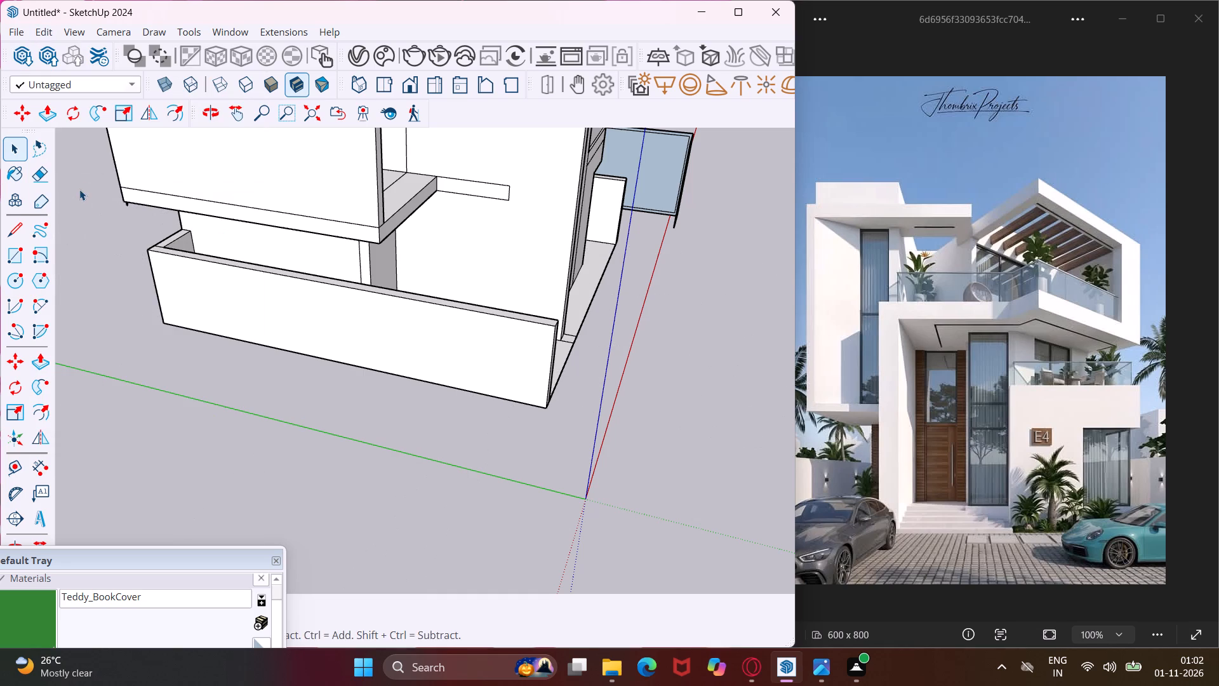
Erase the leftover narrow rectangle's edges on the house's left side wall, beside the projecting upper-floor slab.
key("e")
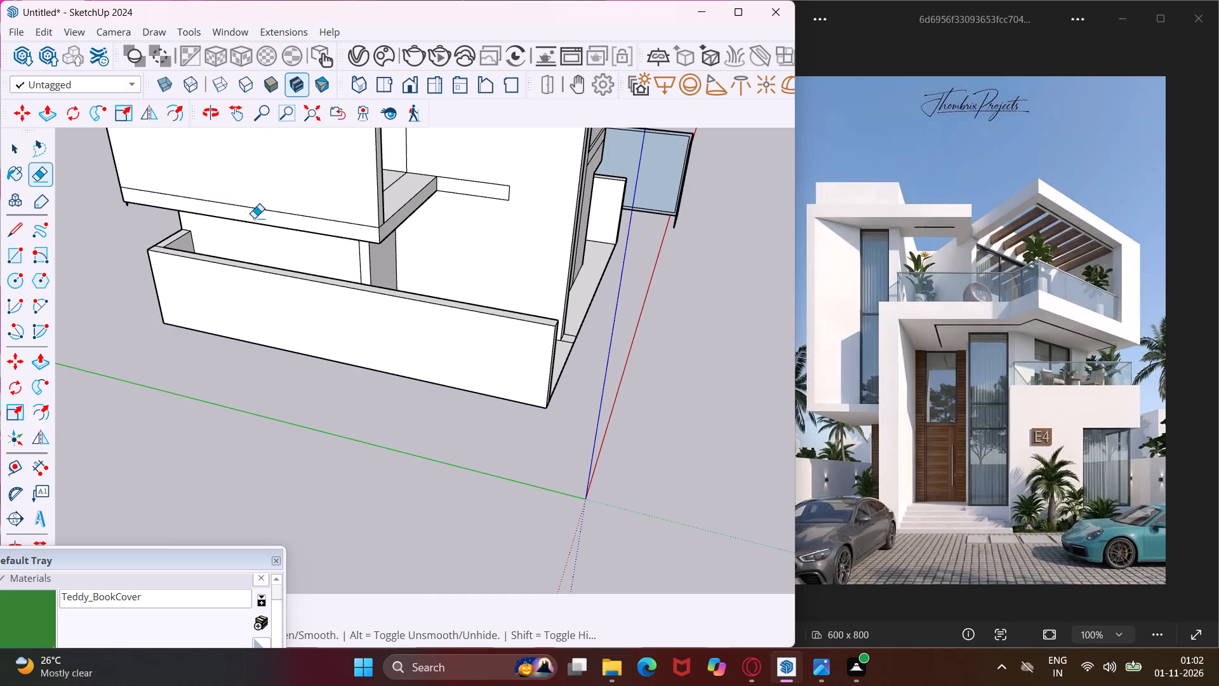
left_click(455, 177)
left_click(467, 194)
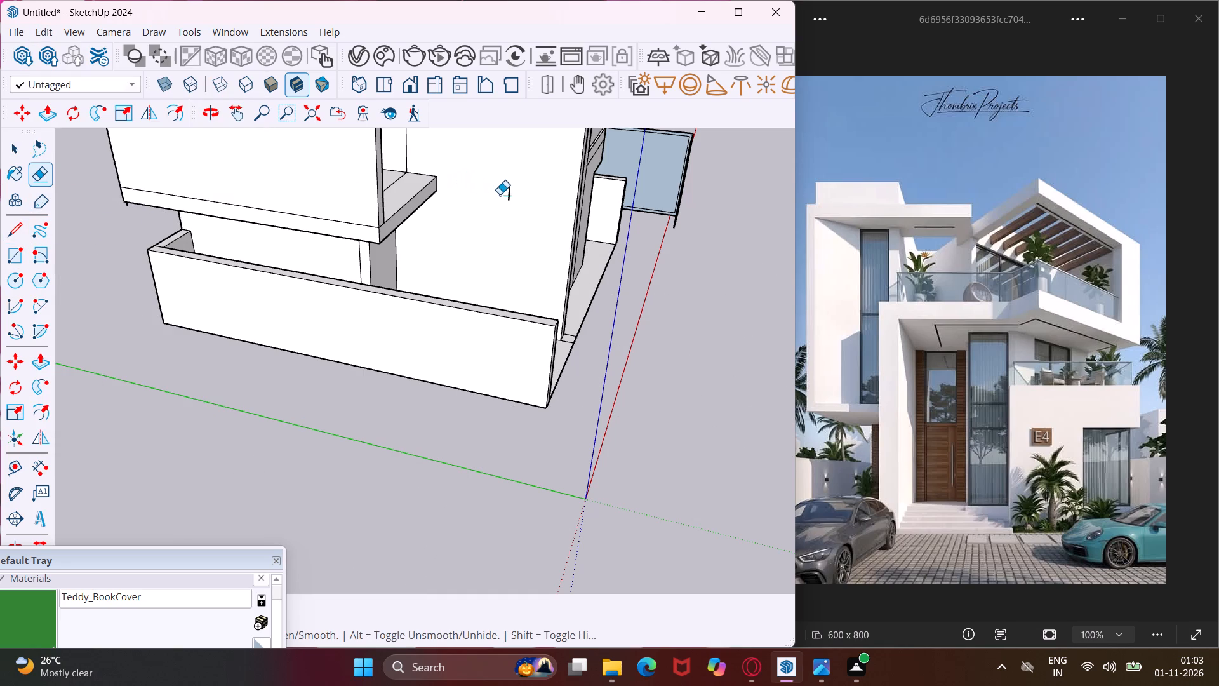
left_click(507, 192)
middle_click_drag(525, 198, 248, 171)
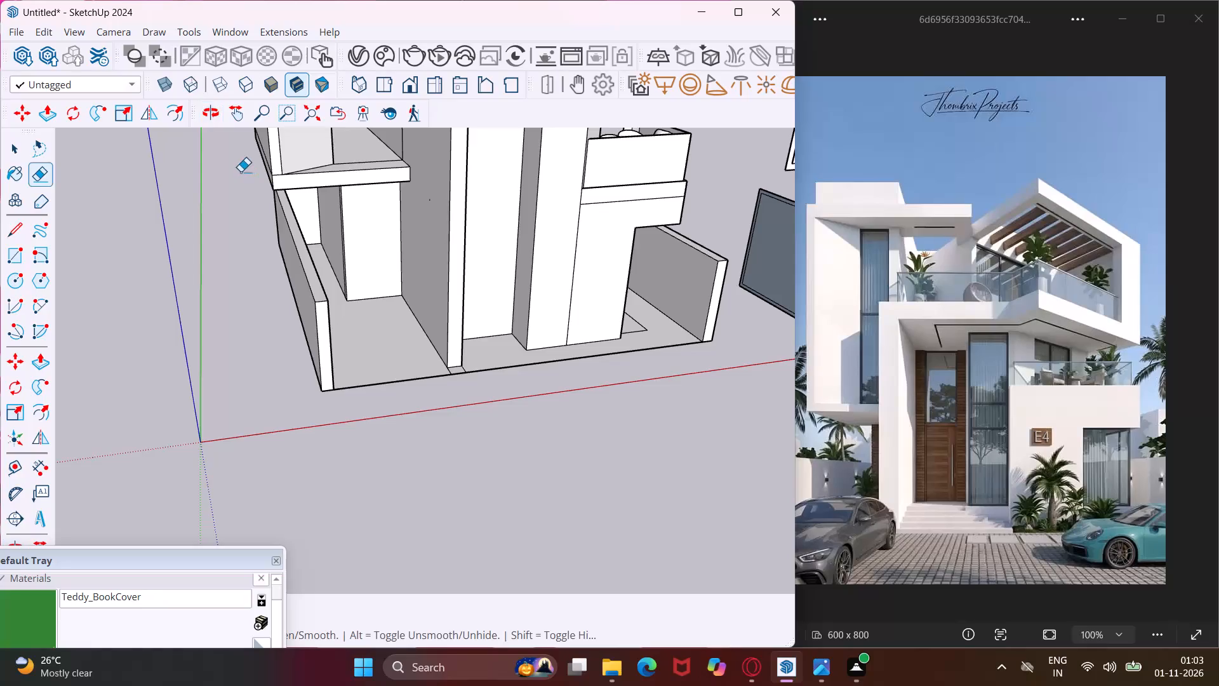
key("Escape")
key("space")
Scale the separate door leaf with the handle to a thinner depth.
scroll(276, 231, "down", 6)
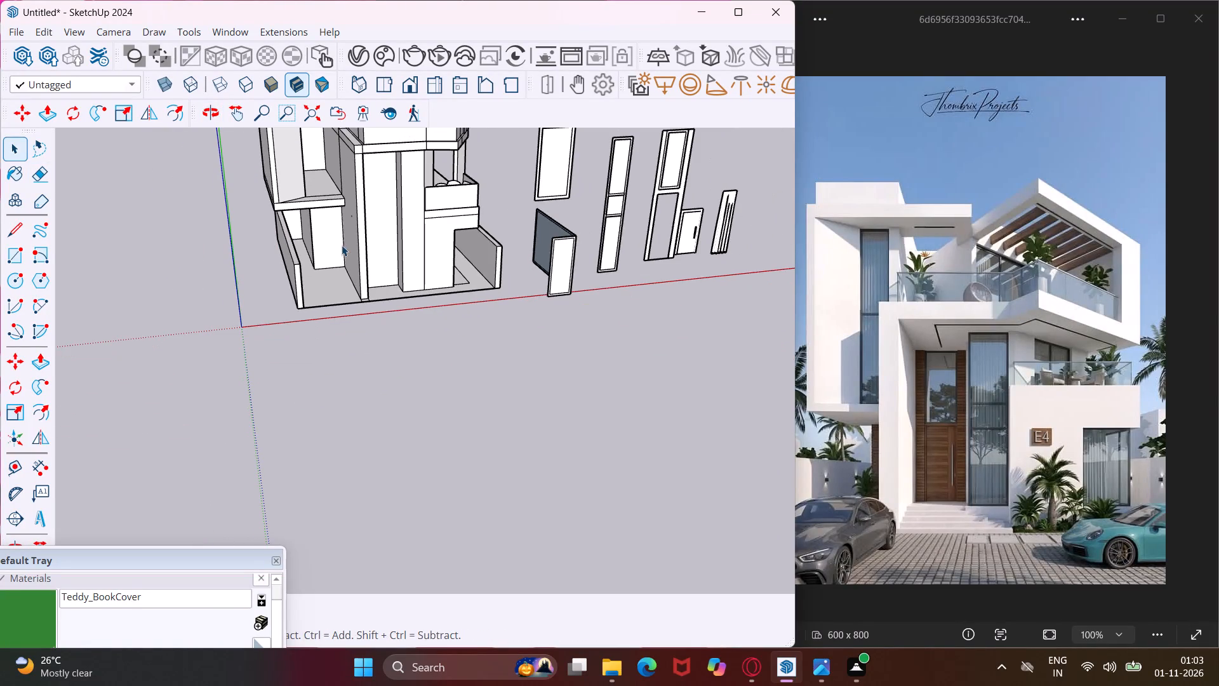
scroll(339, 246, "down", 6)
scroll(406, 234, "down", 2)
scroll(415, 123, "up", 3)
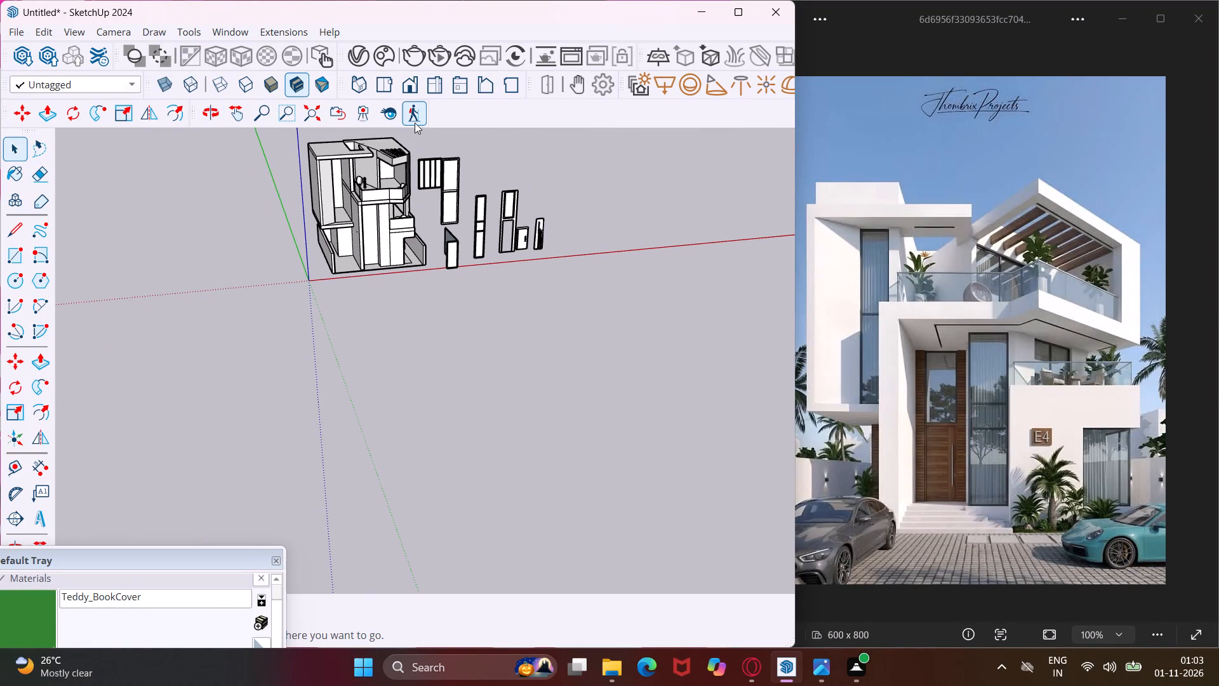
scroll(415, 123, "up", 12)
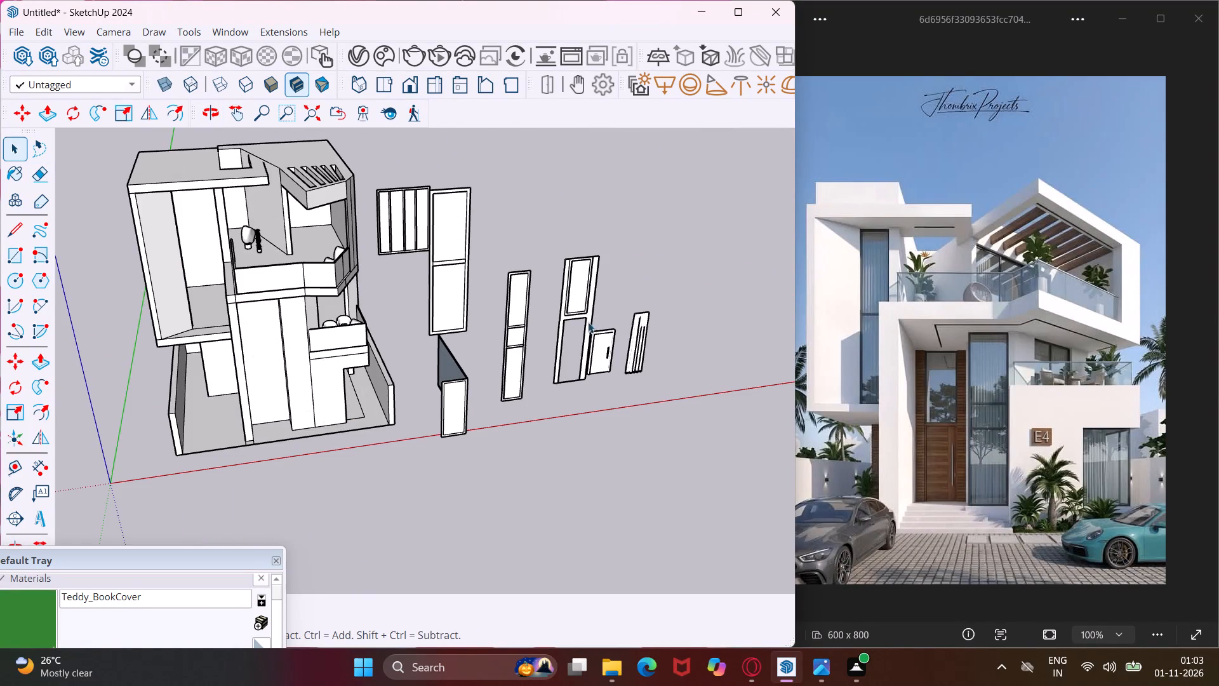
scroll(601, 358, "up", 8)
left_click(603, 358)
scroll(603, 358, "up", 7)
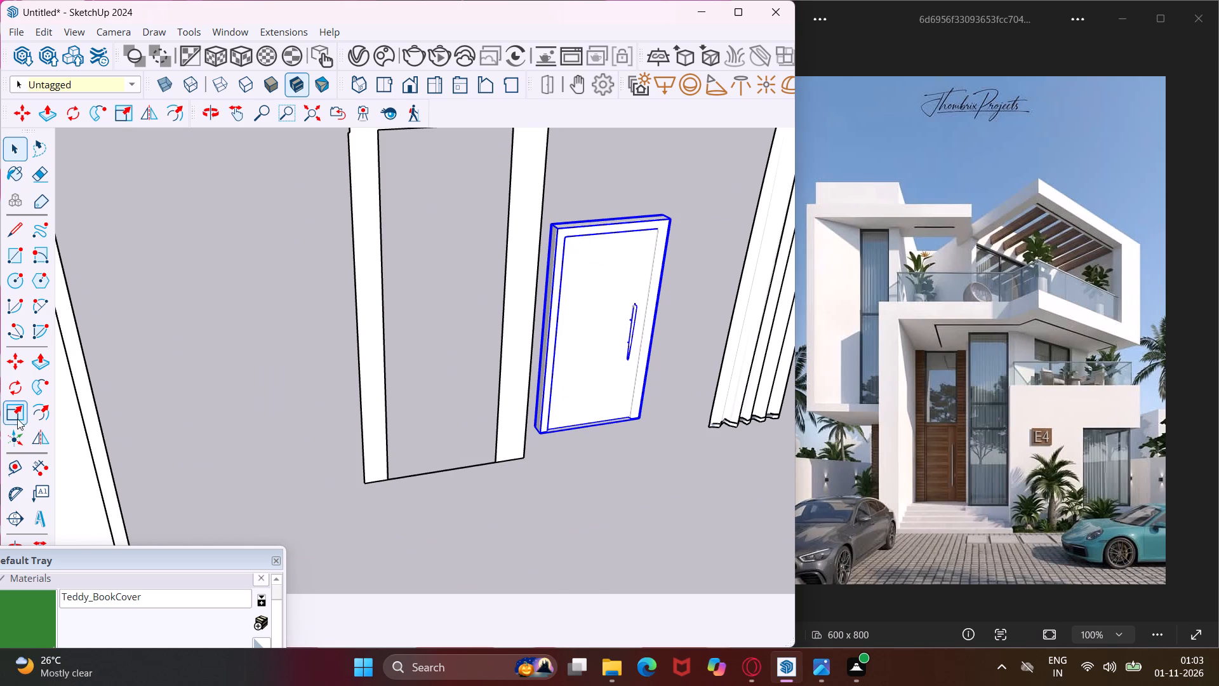
left_click(20, 413)
scroll(604, 360, "up", 6)
left_click(601, 318)
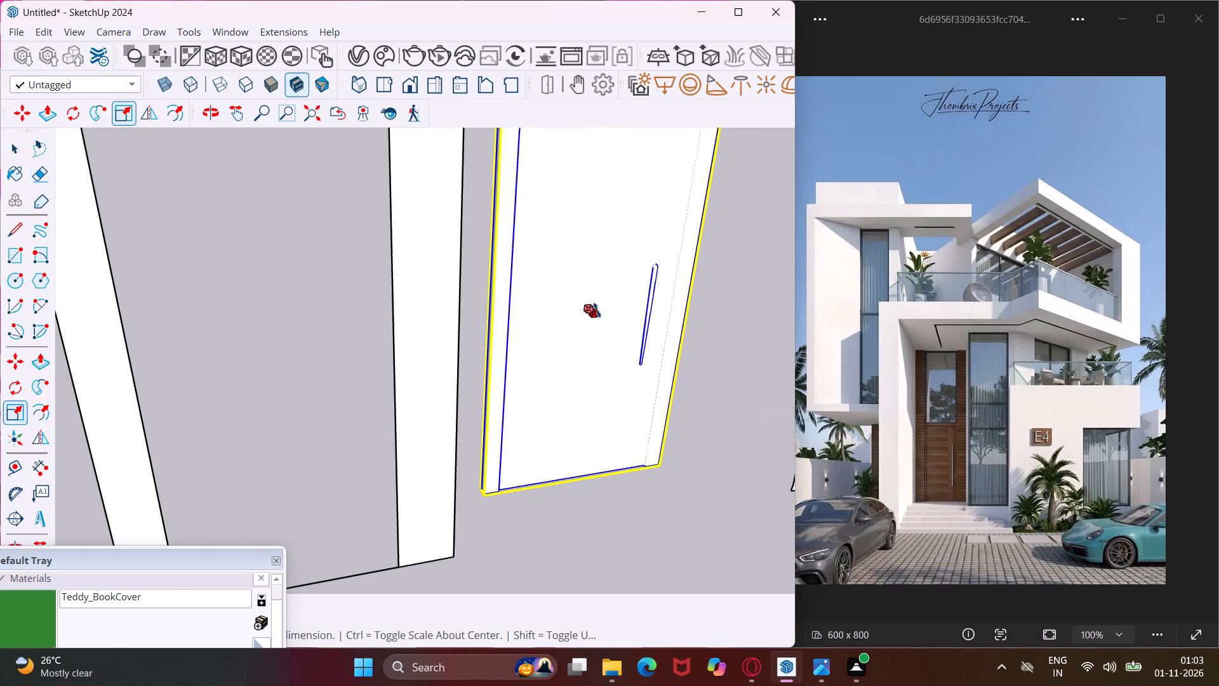
left_click(596, 310)
scroll(557, 329, "down", 5)
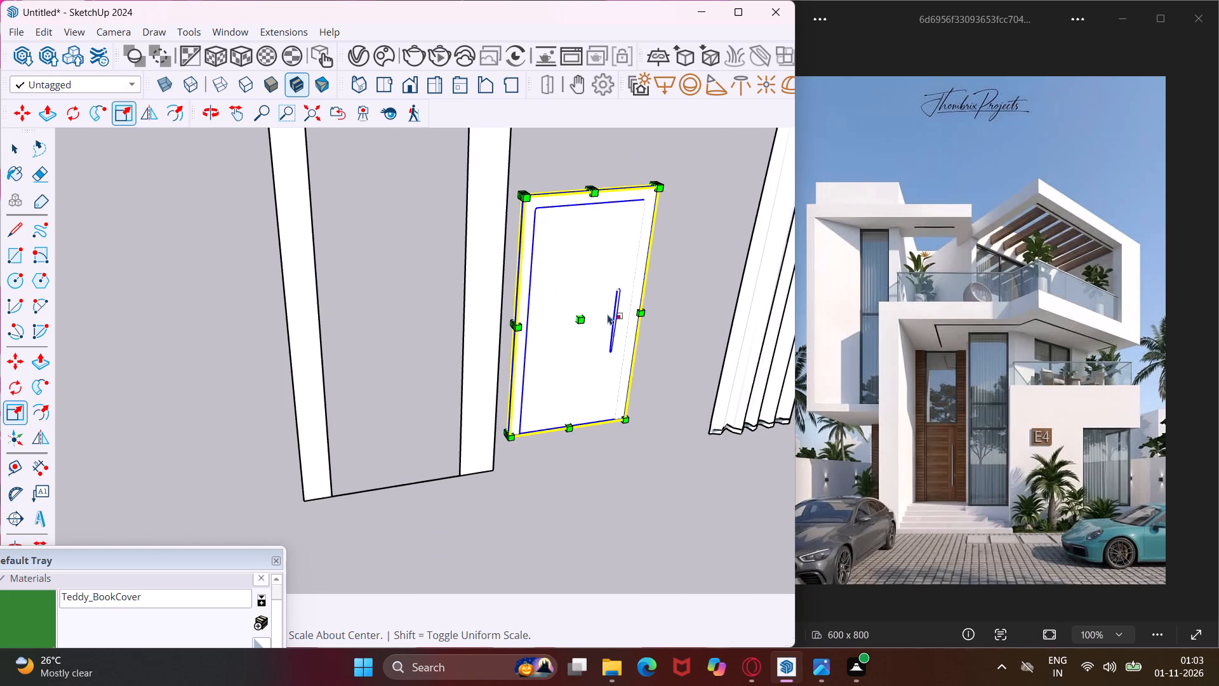
Move the door leaf by its lower left corner into the lower left corner of the tall door frame's opening.
key("m")
scroll(524, 436, "up", 4)
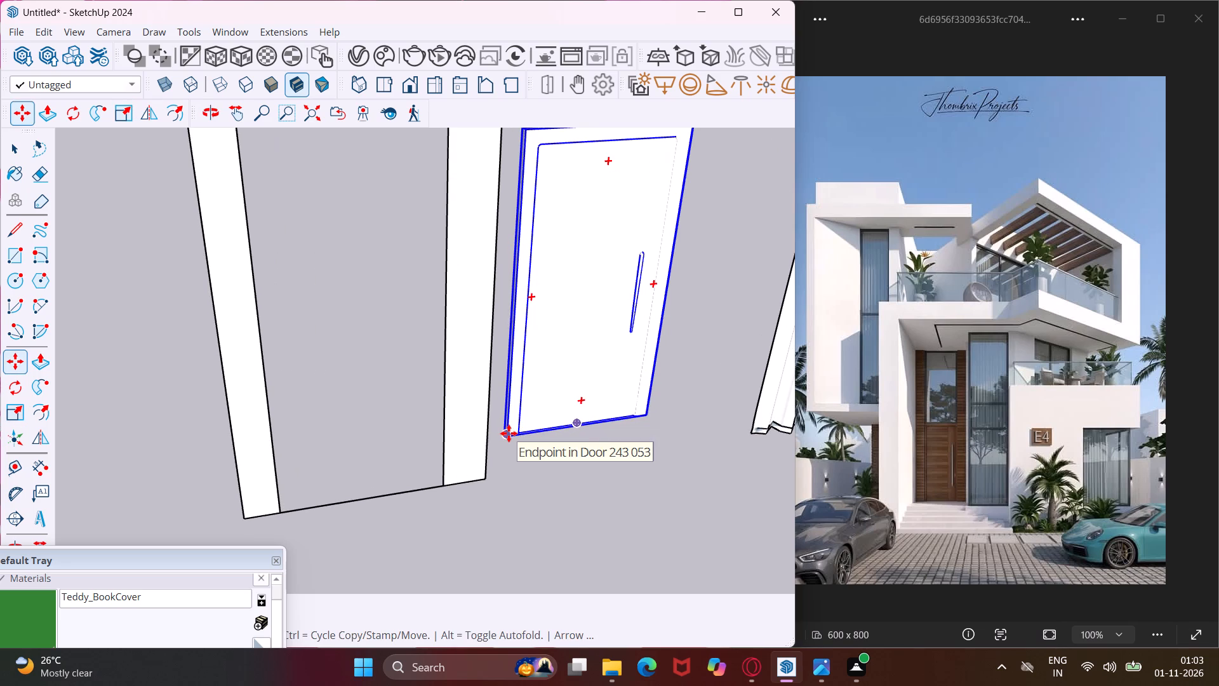
left_click(509, 433)
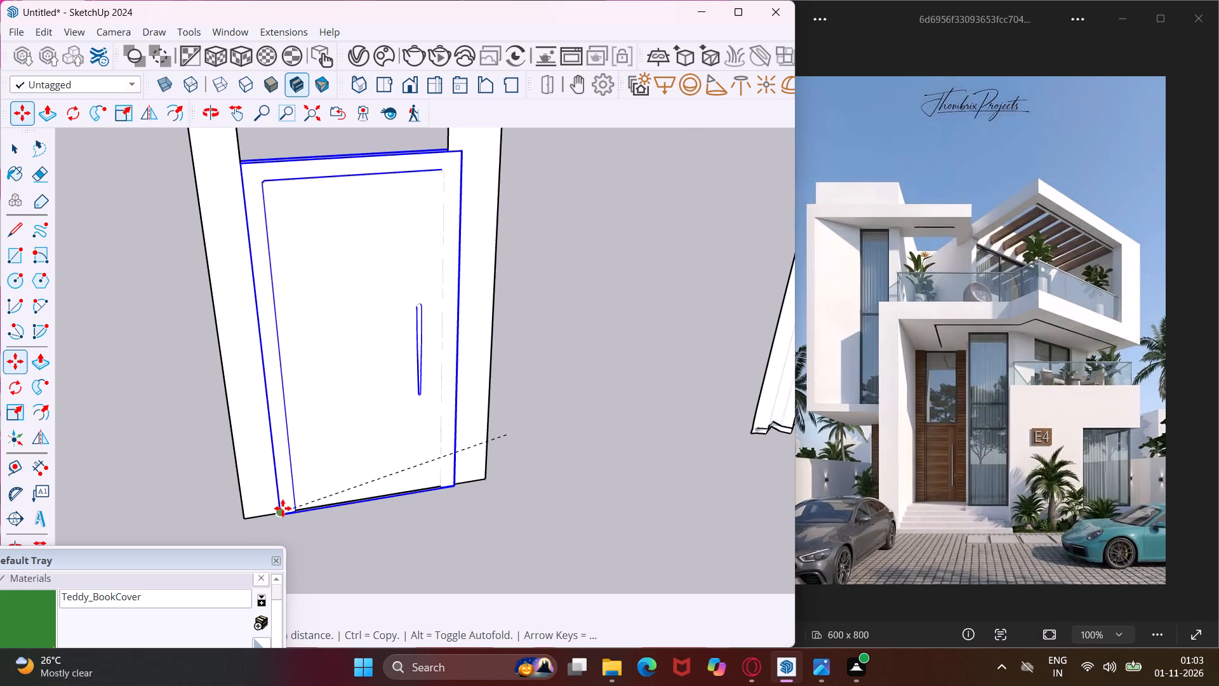
left_click(283, 508)
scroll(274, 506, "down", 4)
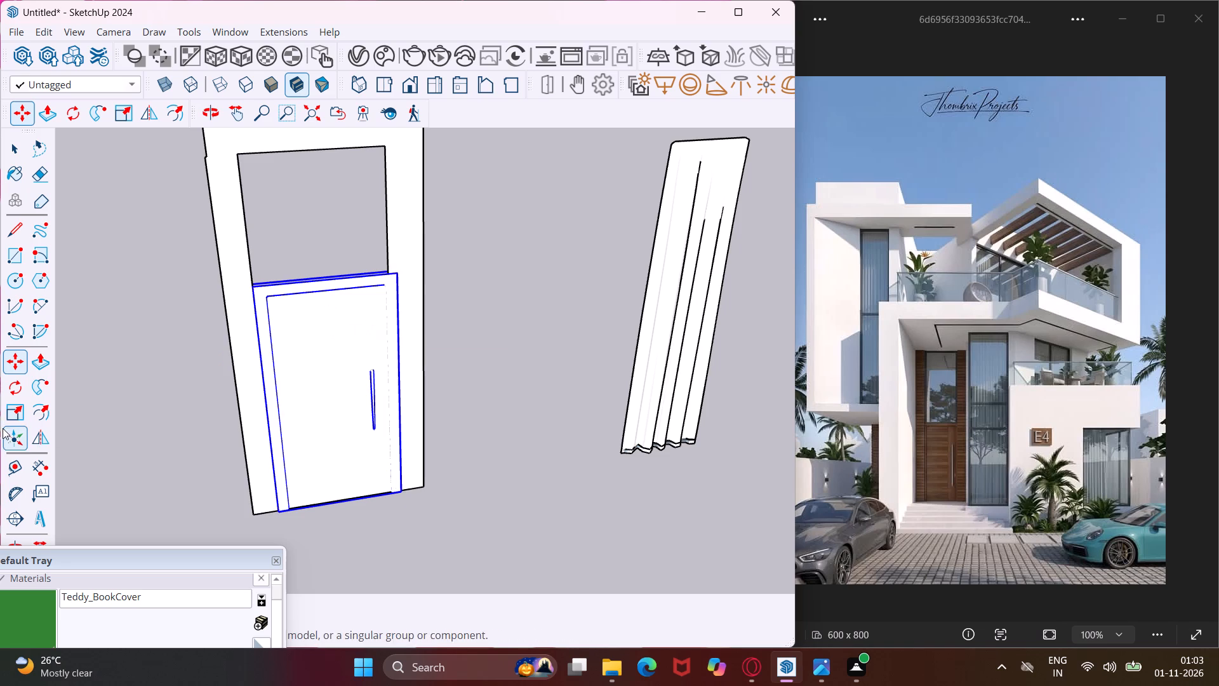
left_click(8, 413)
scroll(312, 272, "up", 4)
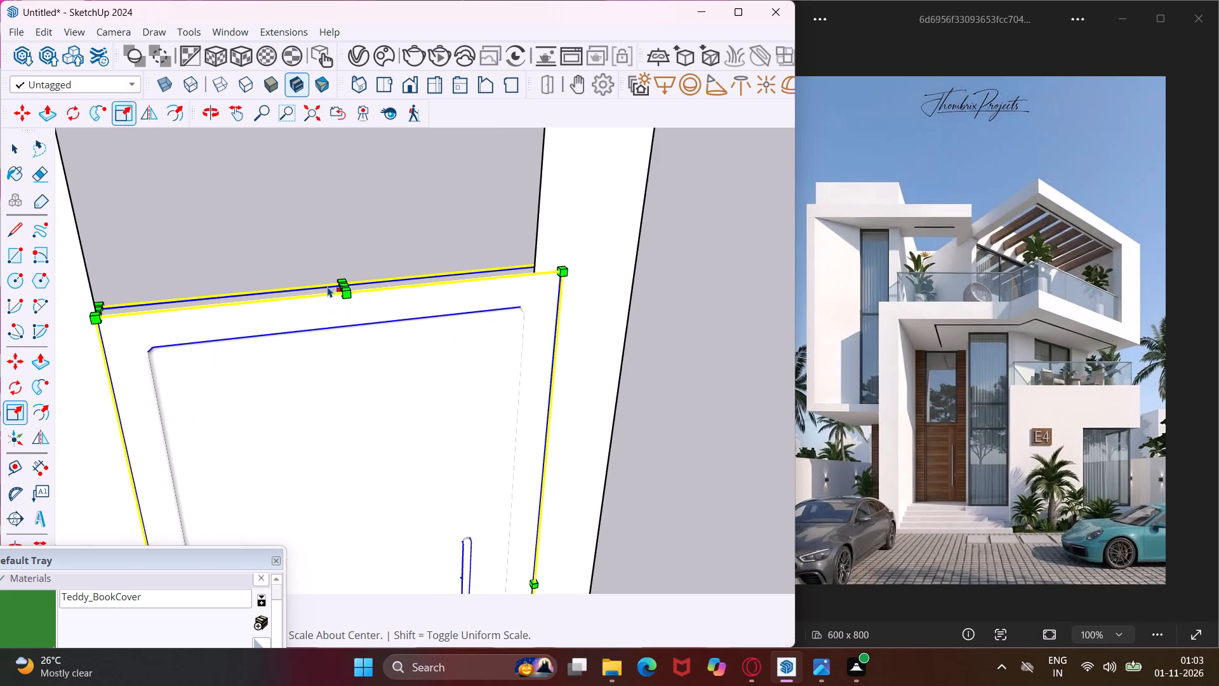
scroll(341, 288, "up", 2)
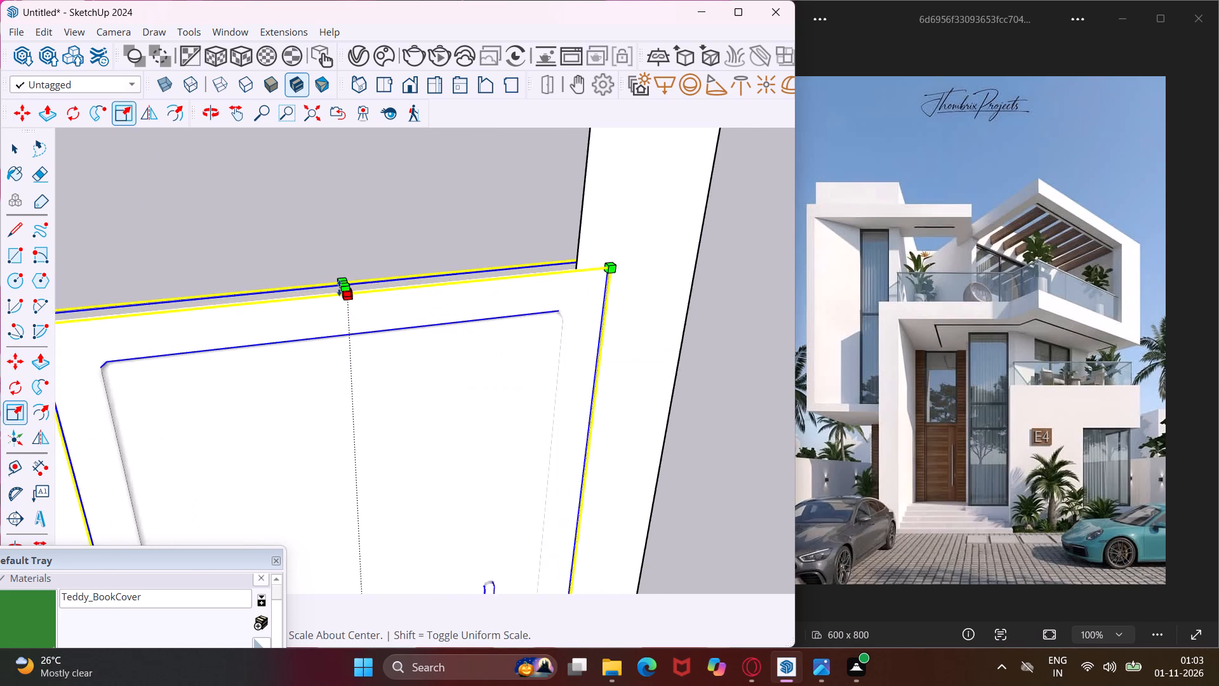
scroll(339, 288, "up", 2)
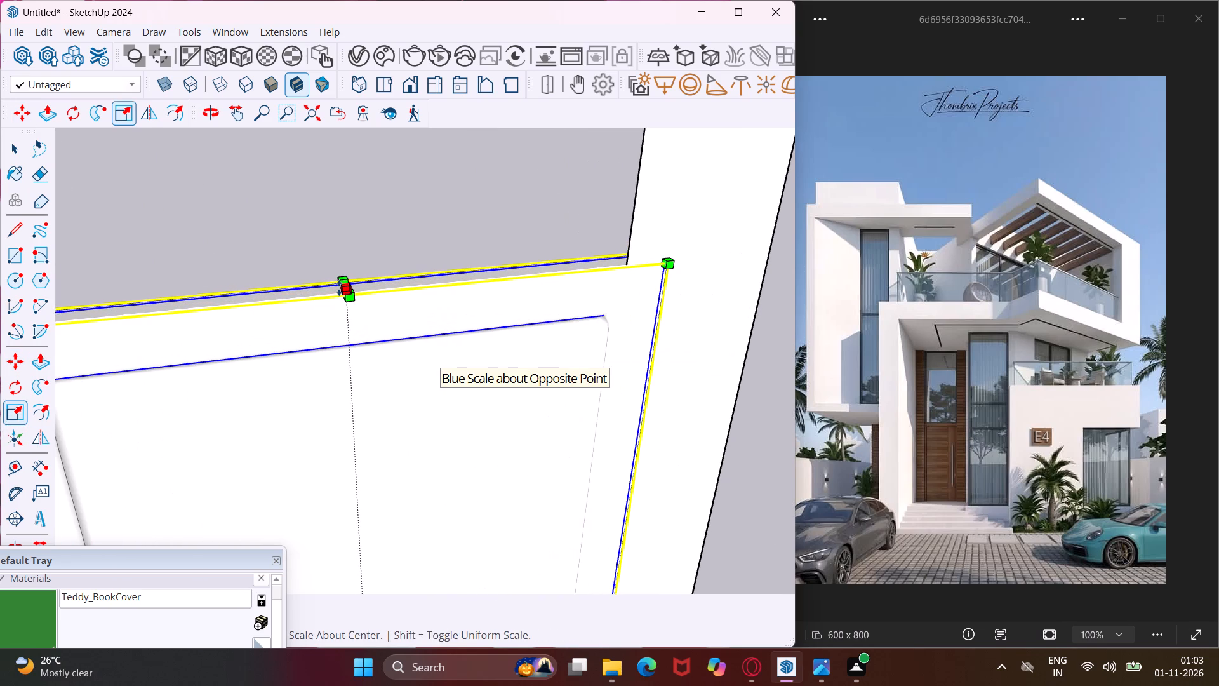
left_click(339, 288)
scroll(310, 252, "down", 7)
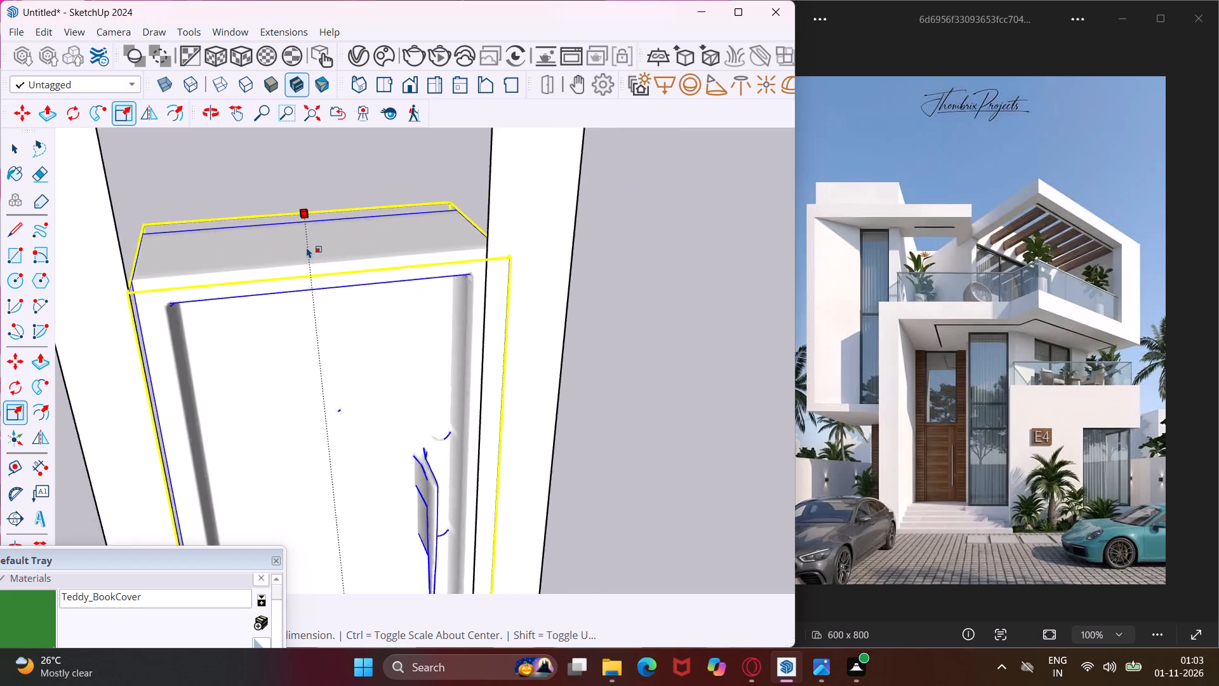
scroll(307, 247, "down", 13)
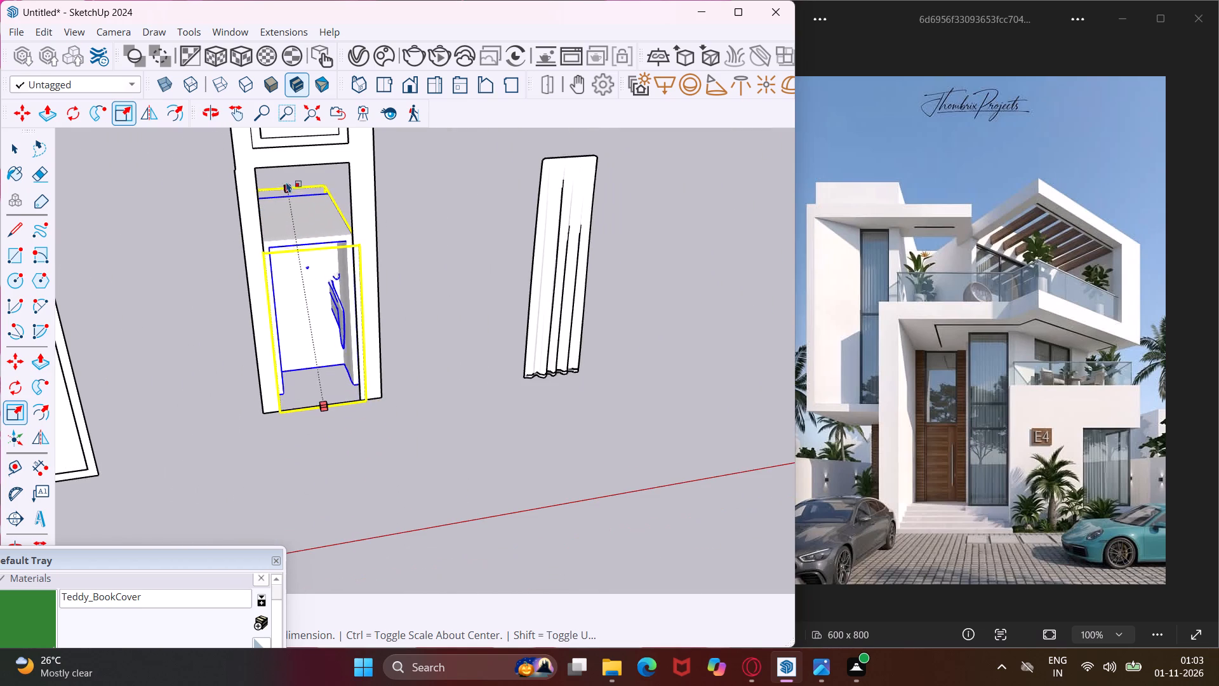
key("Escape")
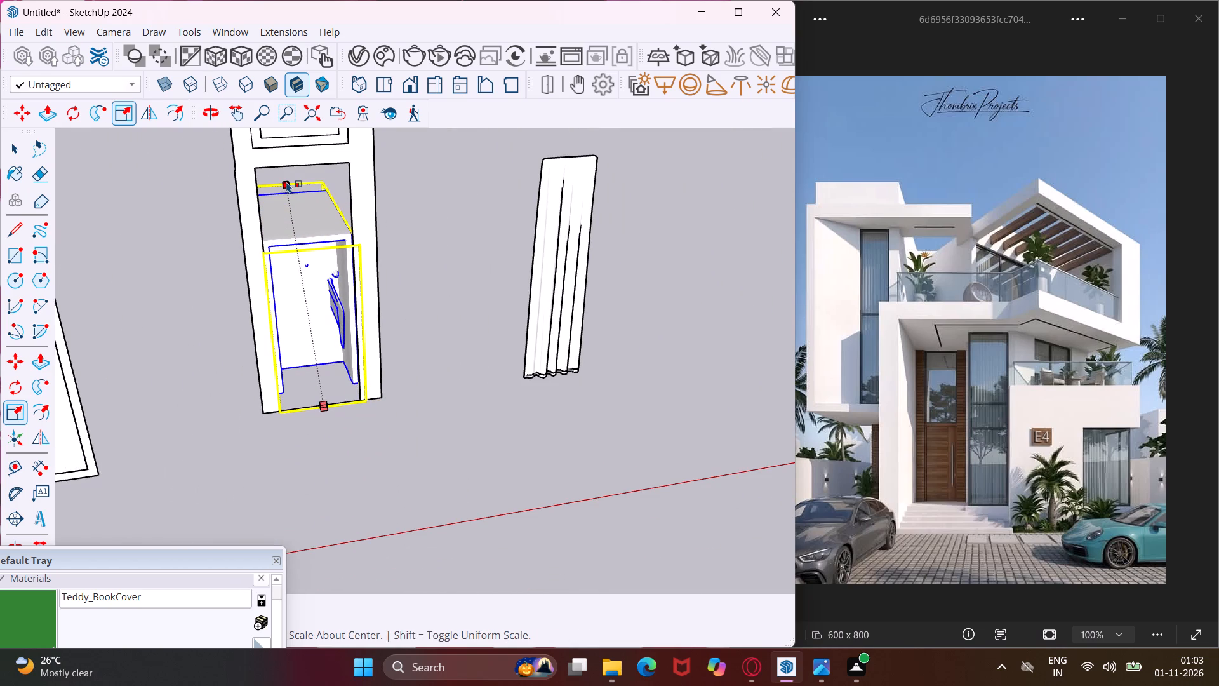
Scale the door leaf's height up to the top edge of the frame's lower opening.
middle_click_drag(319, 260, 625, 344)
scroll(326, 365, "up", 6)
scroll(294, 322, "up", 2)
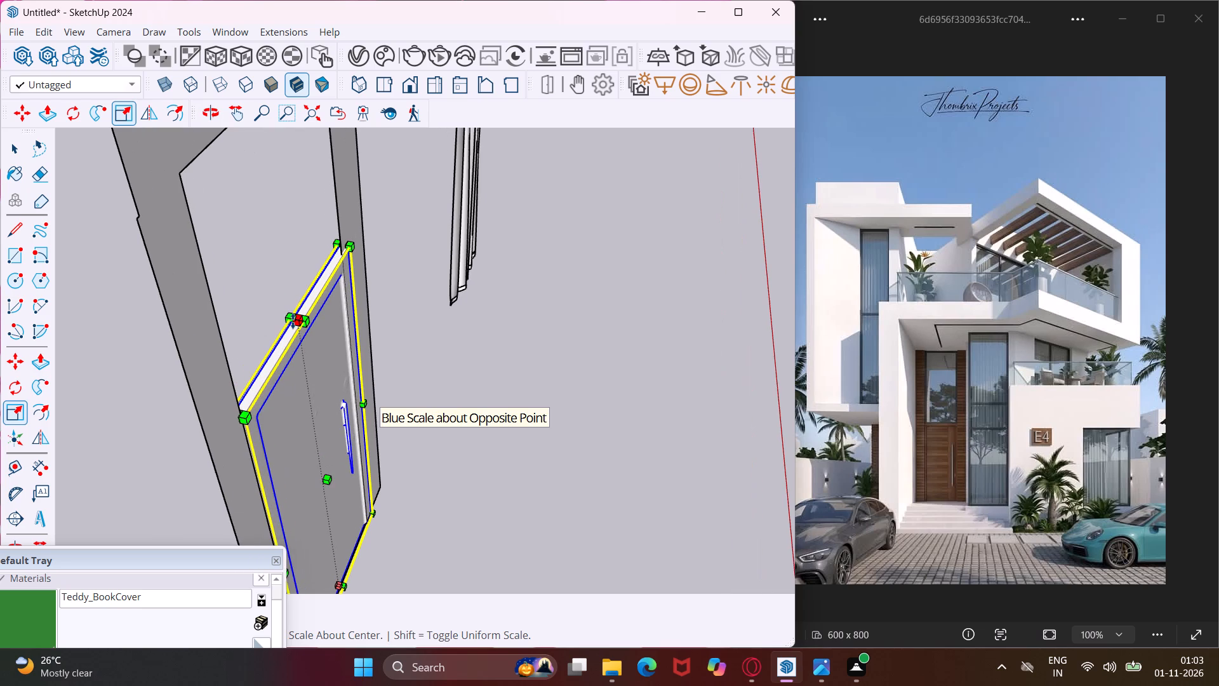
left_click(291, 320)
scroll(284, 290, "down", 5)
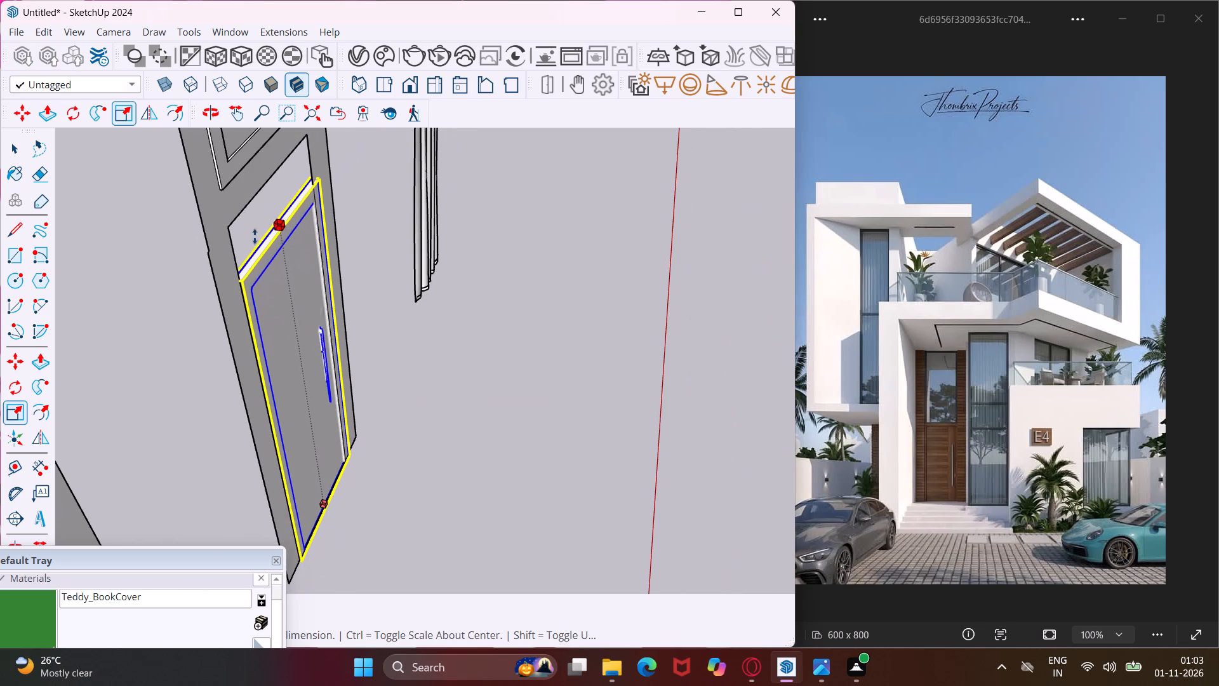
left_click(248, 205)
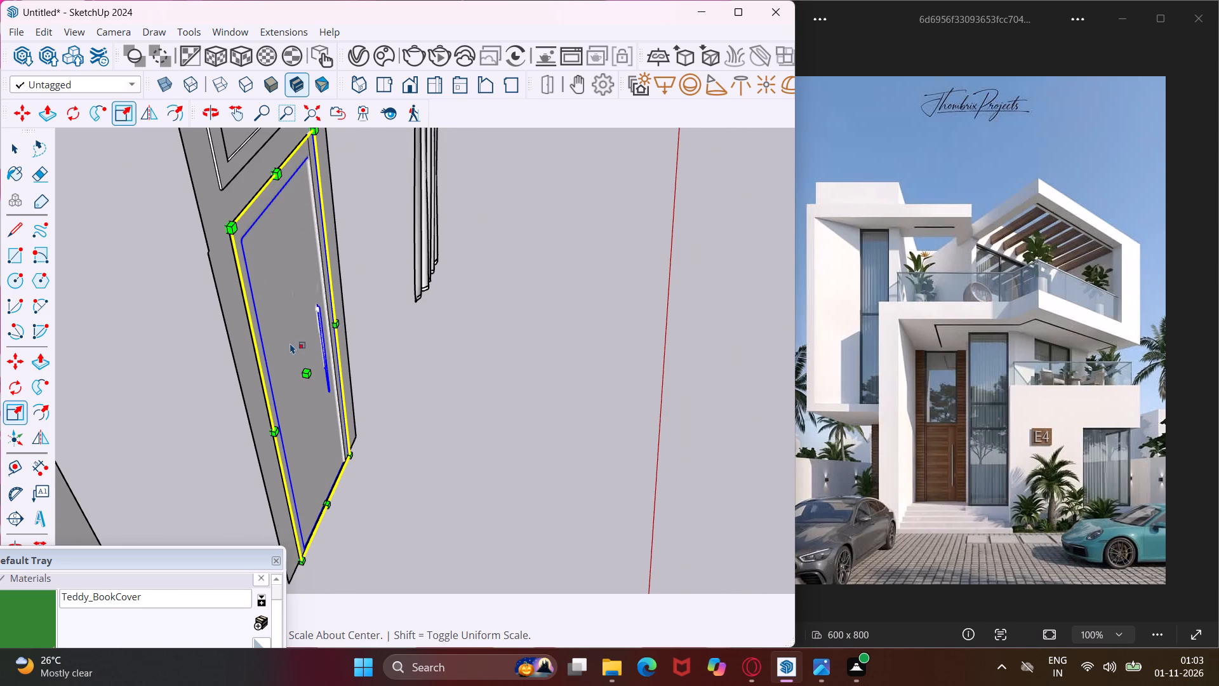
Paint the tall door frame around the door leaf with the Wood Veneer 01 material from the Wood collection.
scroll(289, 344, "down", 5)
middle_click_drag(352, 333, 210, 324)
scroll(200, 325, "down", 5)
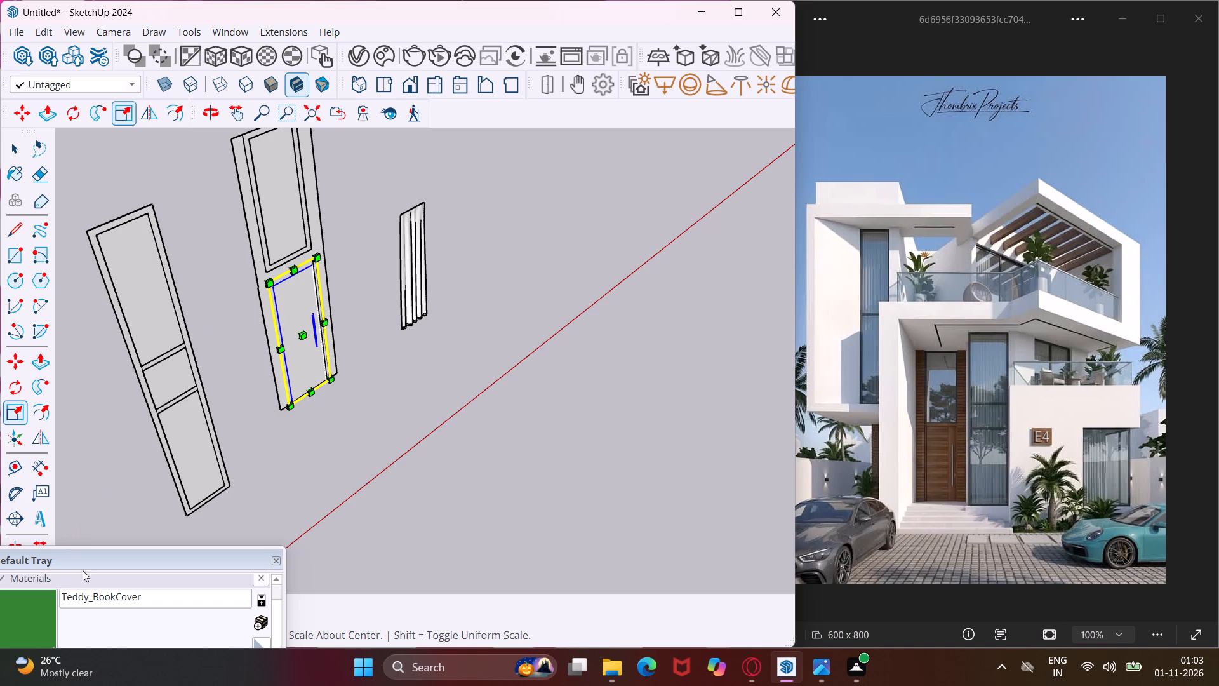
left_click_drag(99, 565, 239, 361)
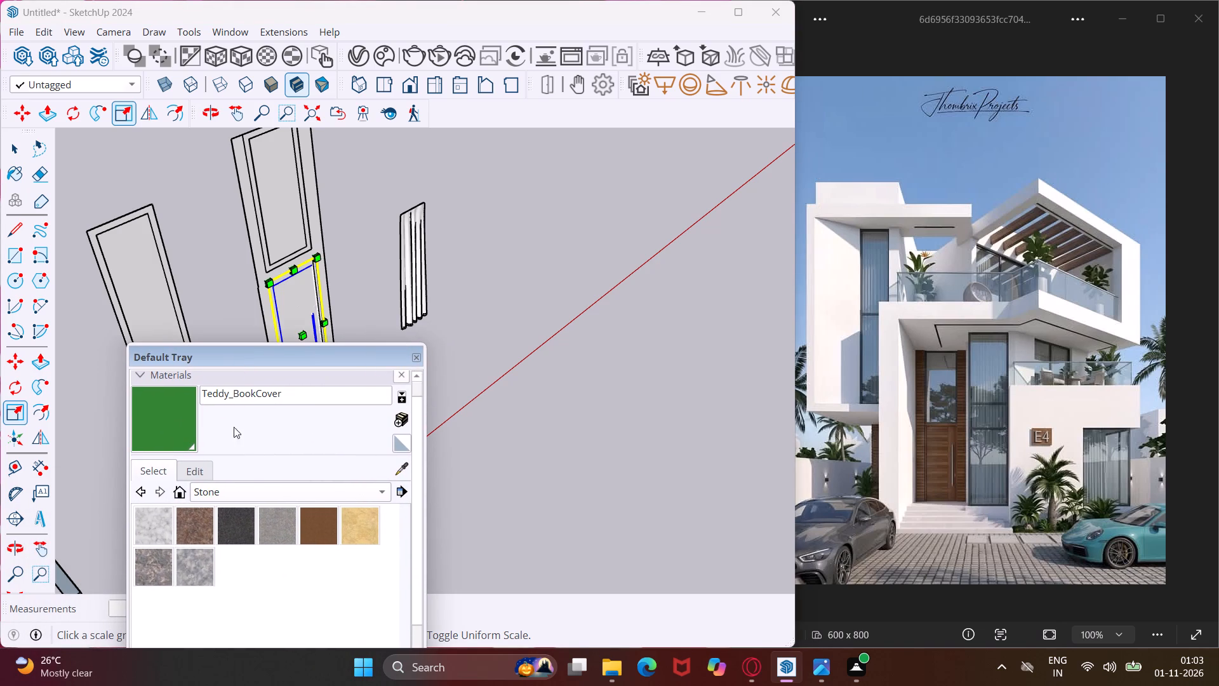
left_click(246, 490)
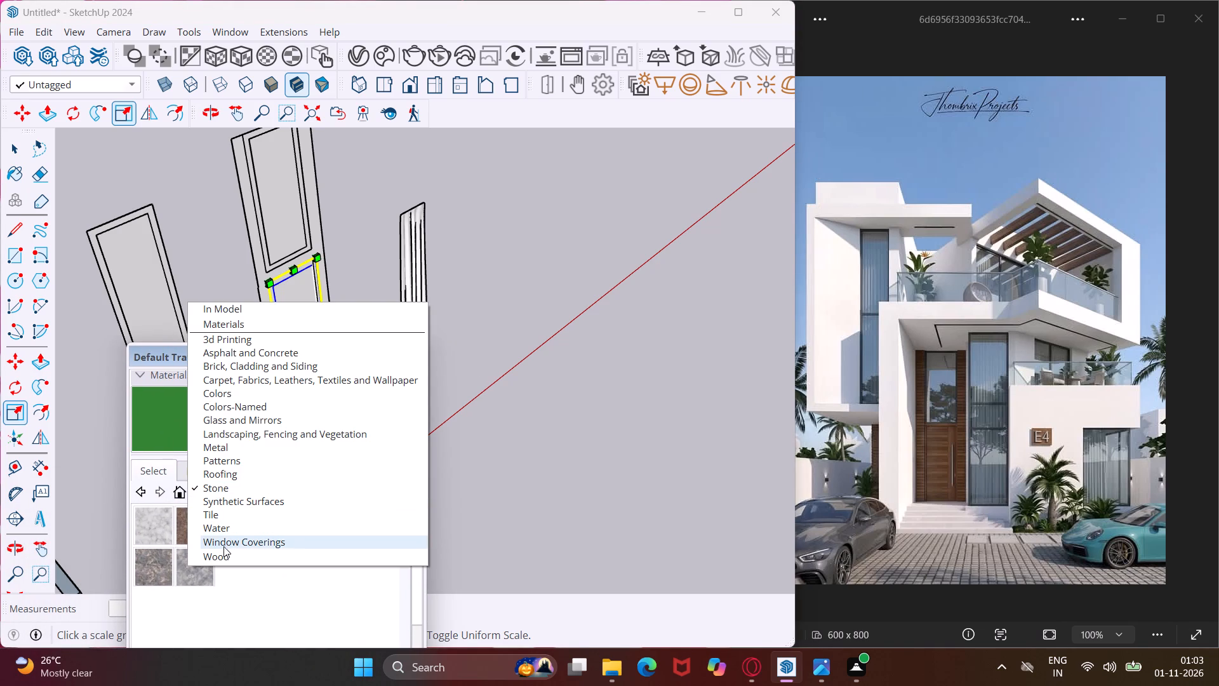
left_click(223, 551)
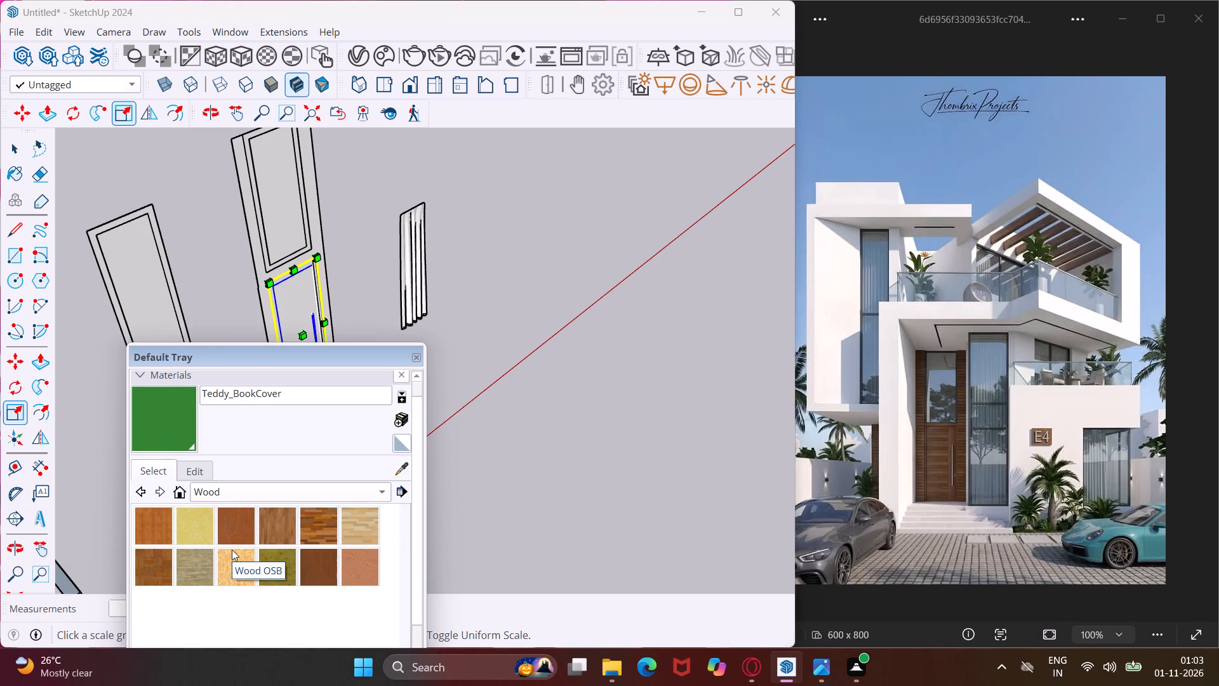
left_click(317, 562)
scroll(250, 256, "up", 4)
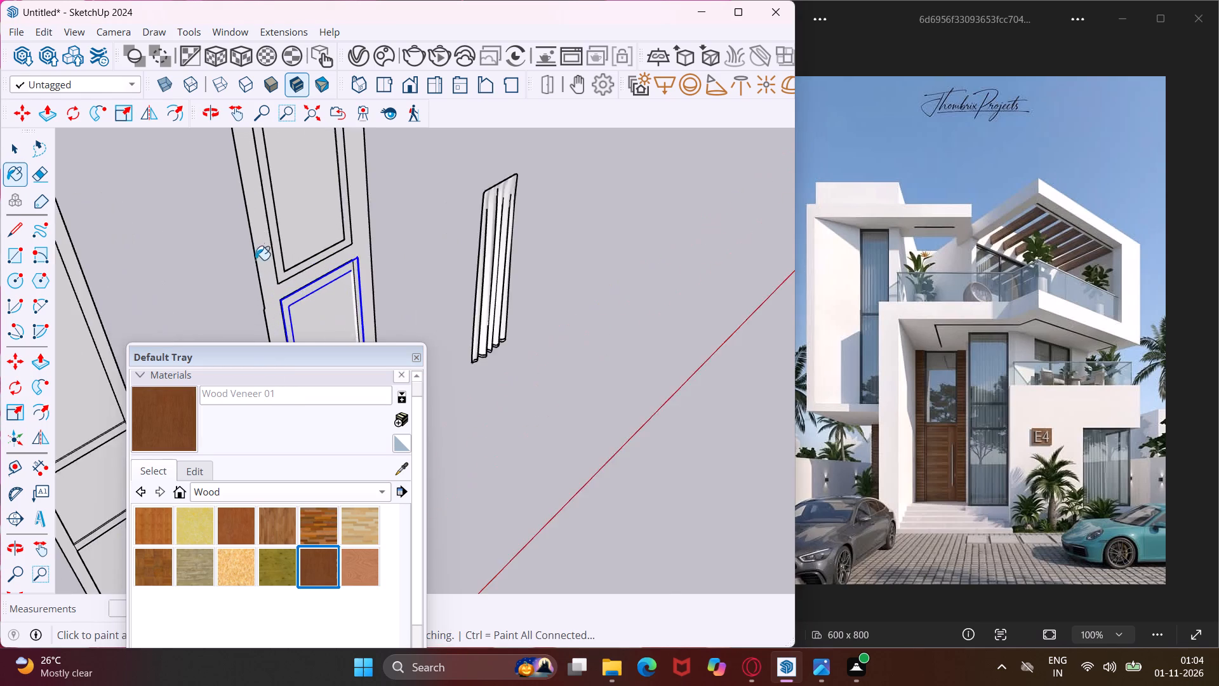
scroll(257, 263, "up", 4)
left_click(273, 268)
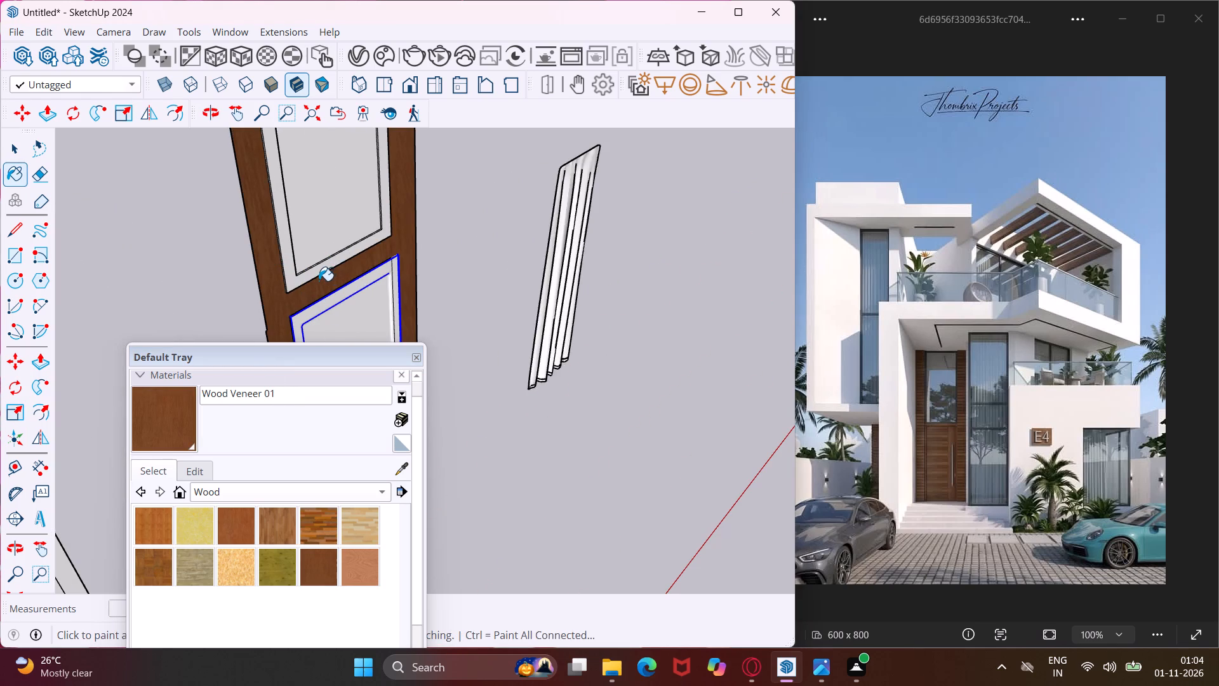
key("Escape")
key("space")
left_click(504, 232)
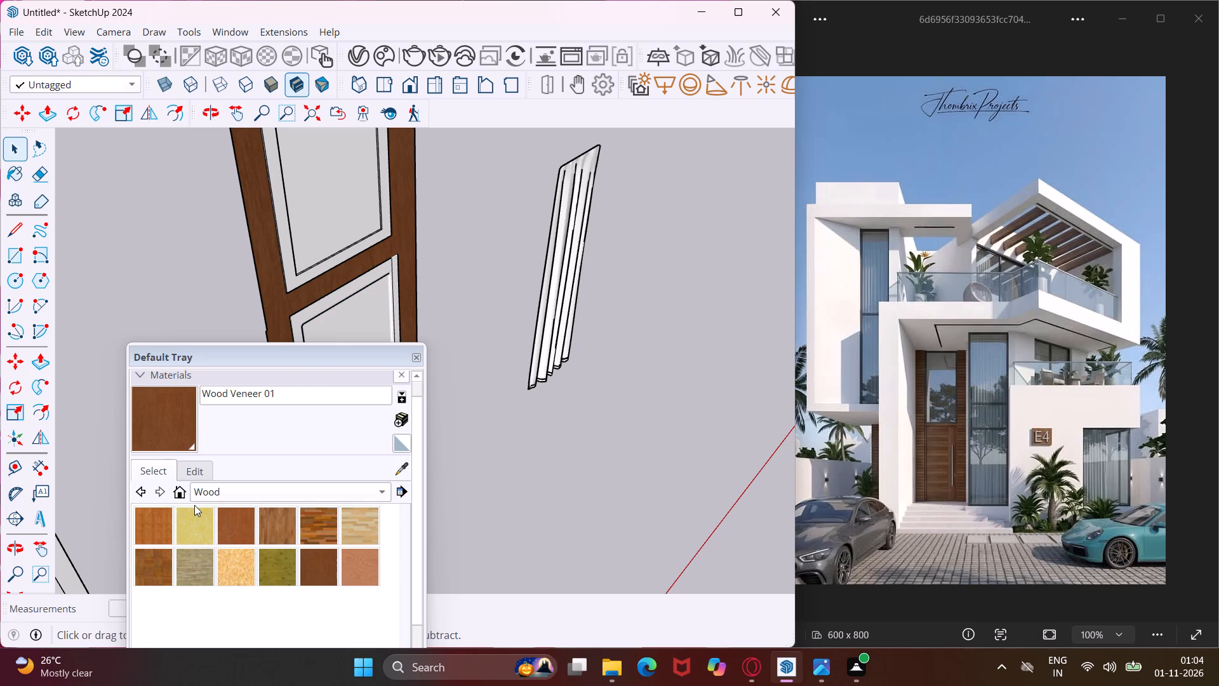
Paint the front face of the frame around the tall door's upper pane with Color M06 from the Colors collection.
left_click(213, 489)
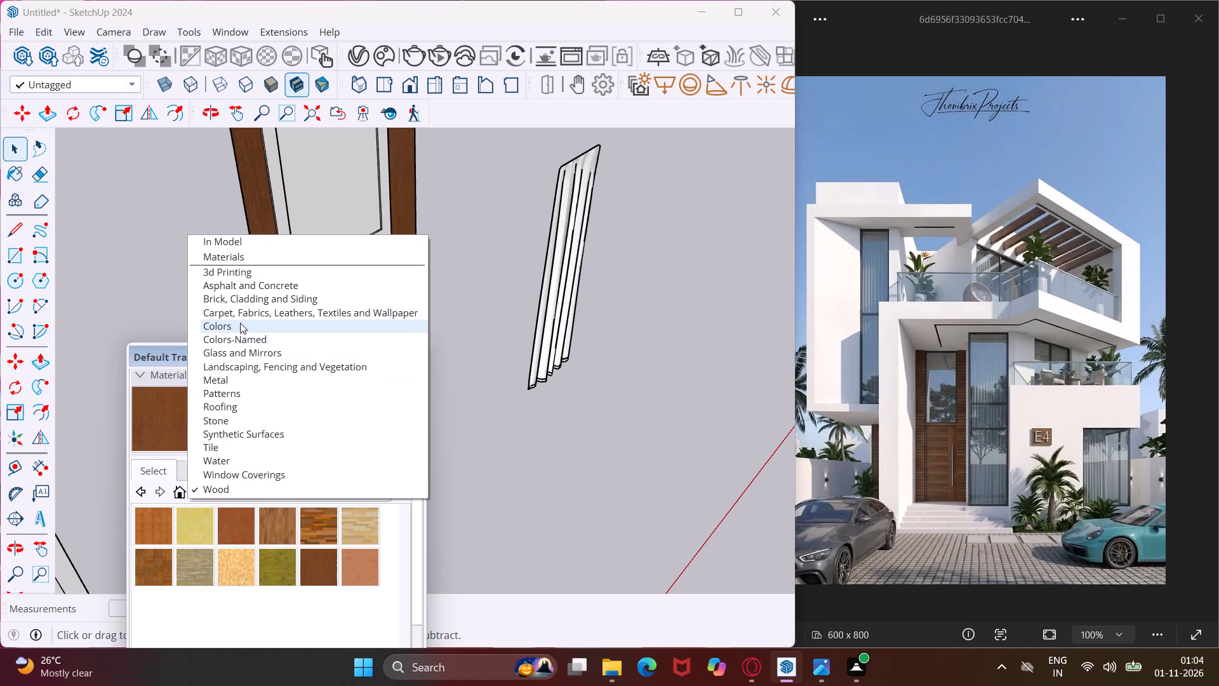
left_click(240, 323)
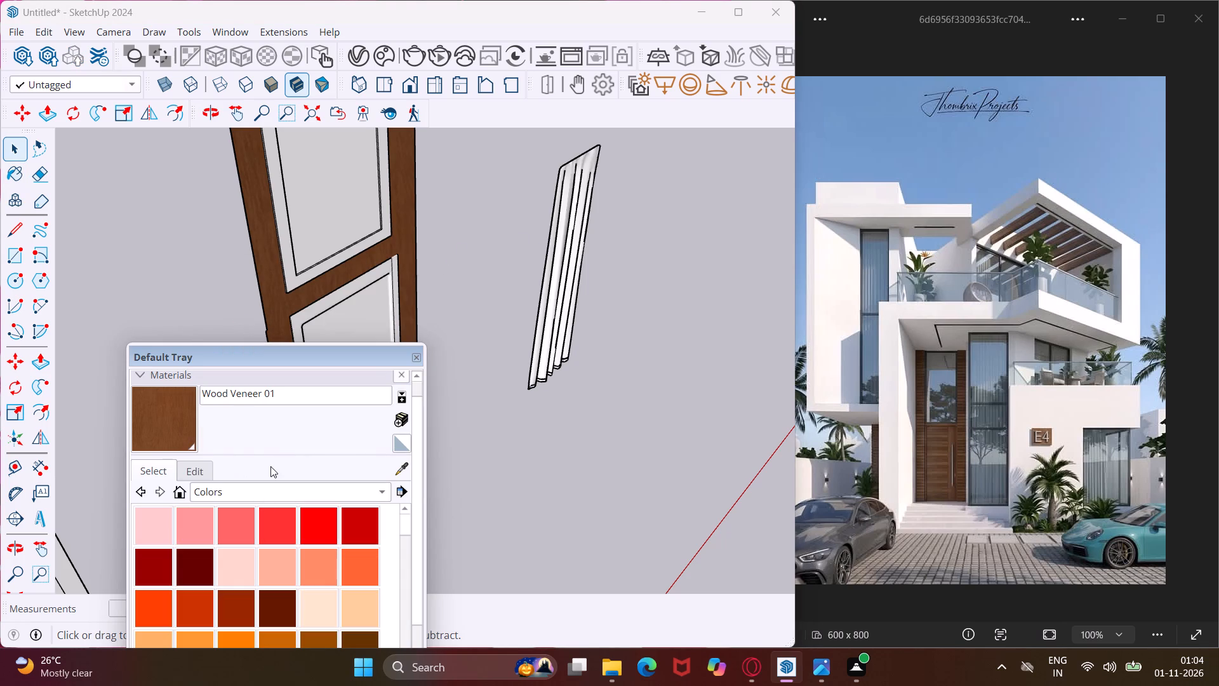
scroll(255, 463, "down", 11)
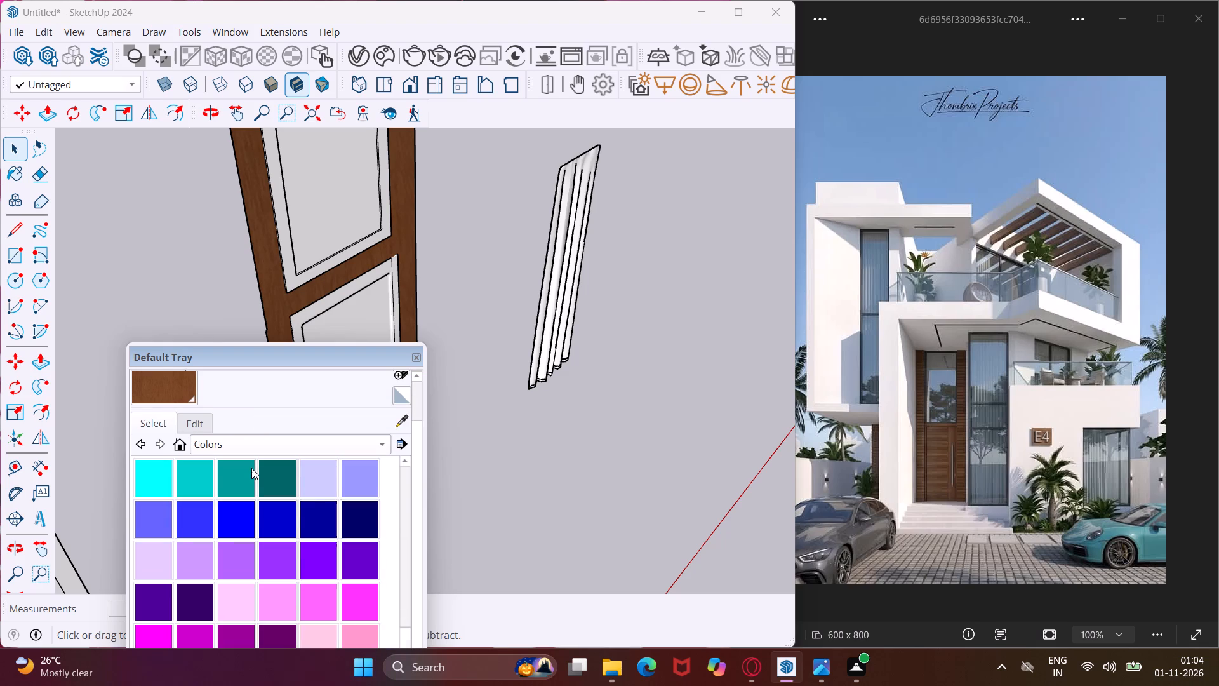
scroll(251, 468, "down", 5)
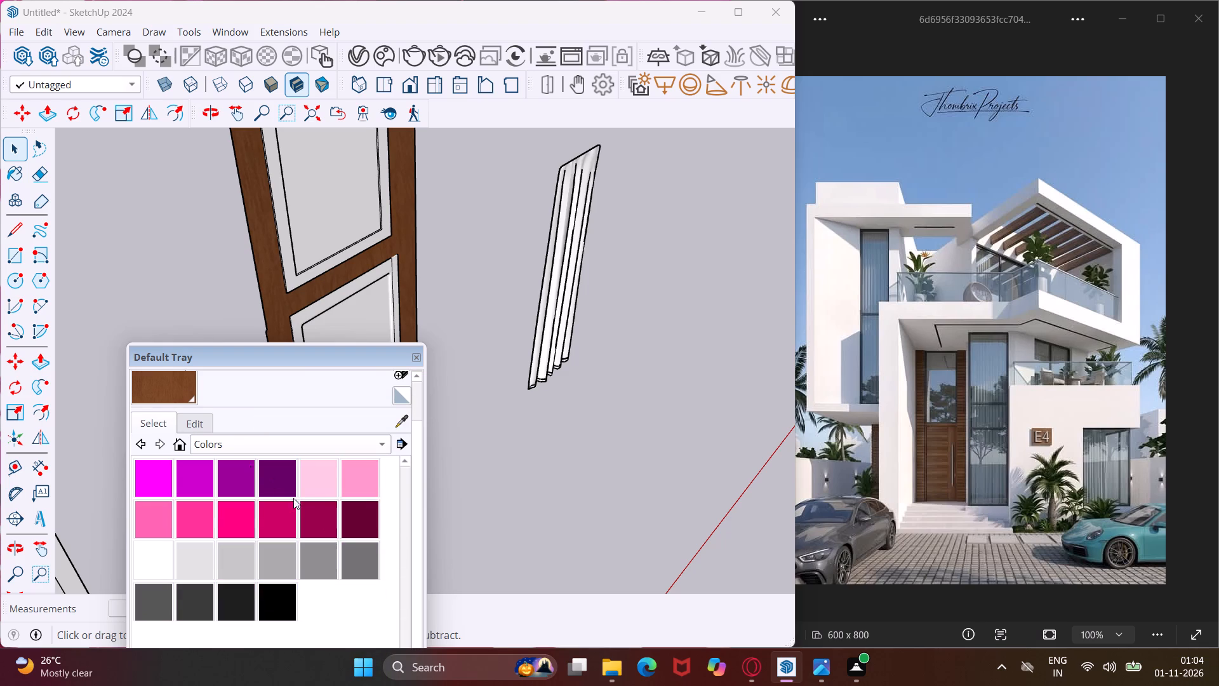
left_click(159, 602)
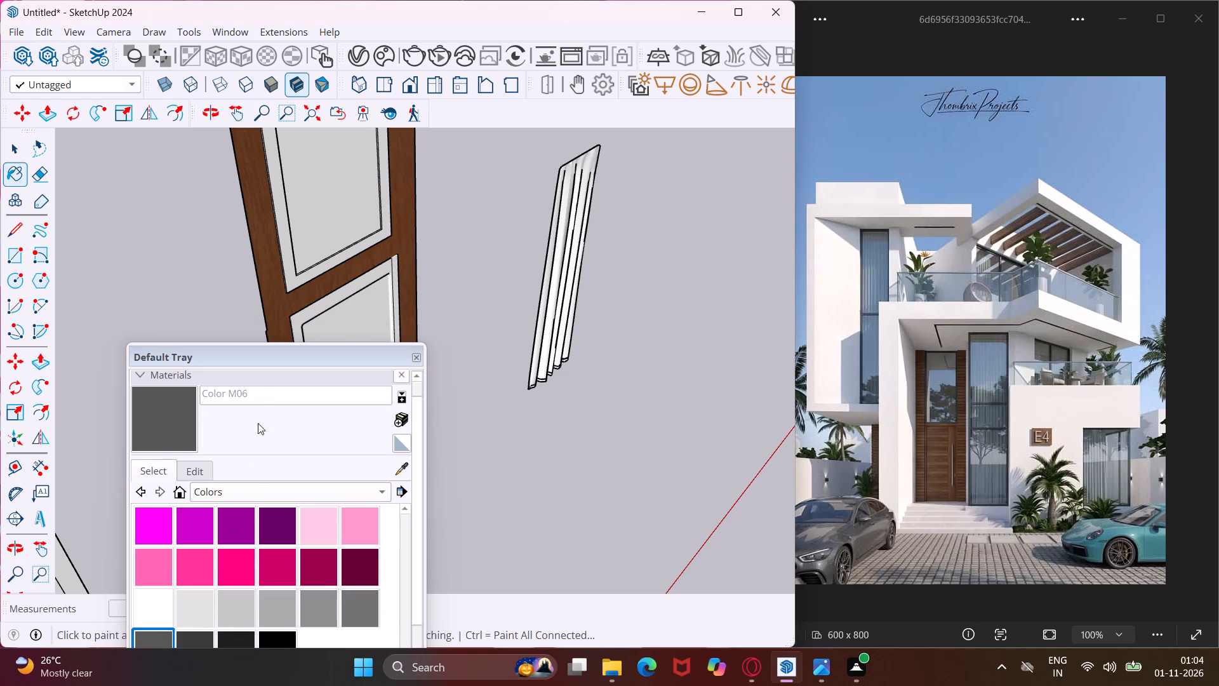
left_click_drag(255, 353, 260, 593)
scroll(284, 279, "up", 7)
left_click(296, 277)
scroll(296, 277, "up", 3)
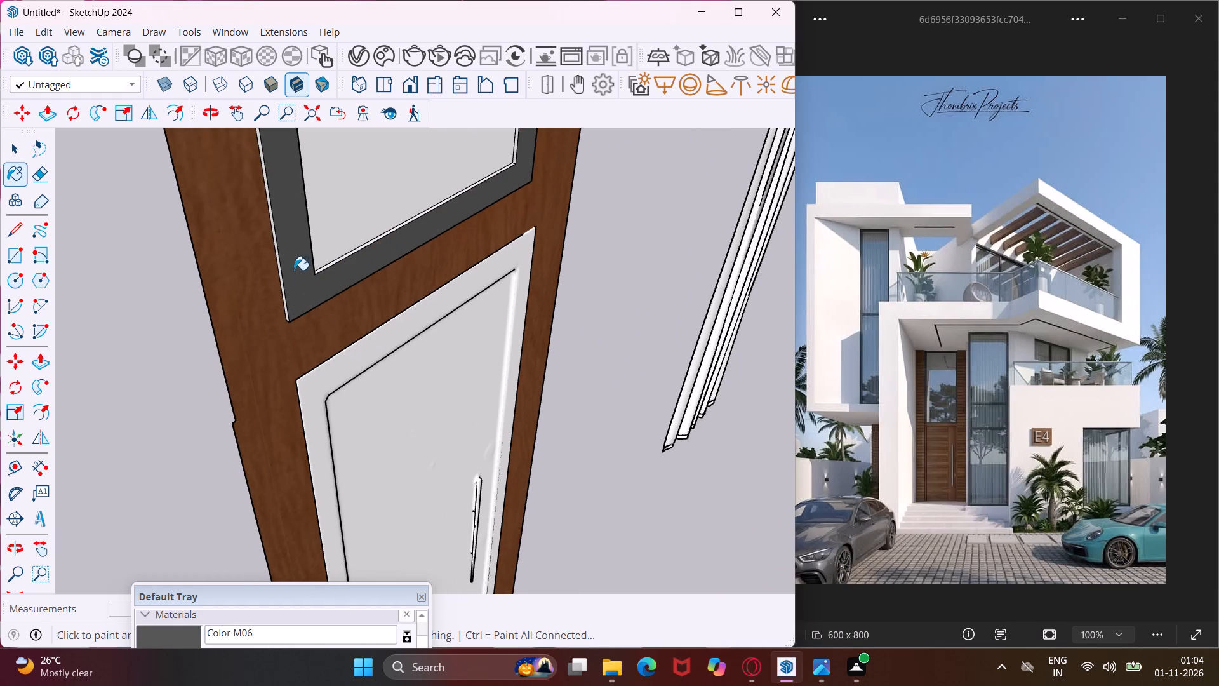
Paint the outer side edge and the inner bottom and adjoining side edges of the door's upper pane frame with Color M06.
middle_click_drag(294, 270, 385, 286)
scroll(294, 270, "up", 7)
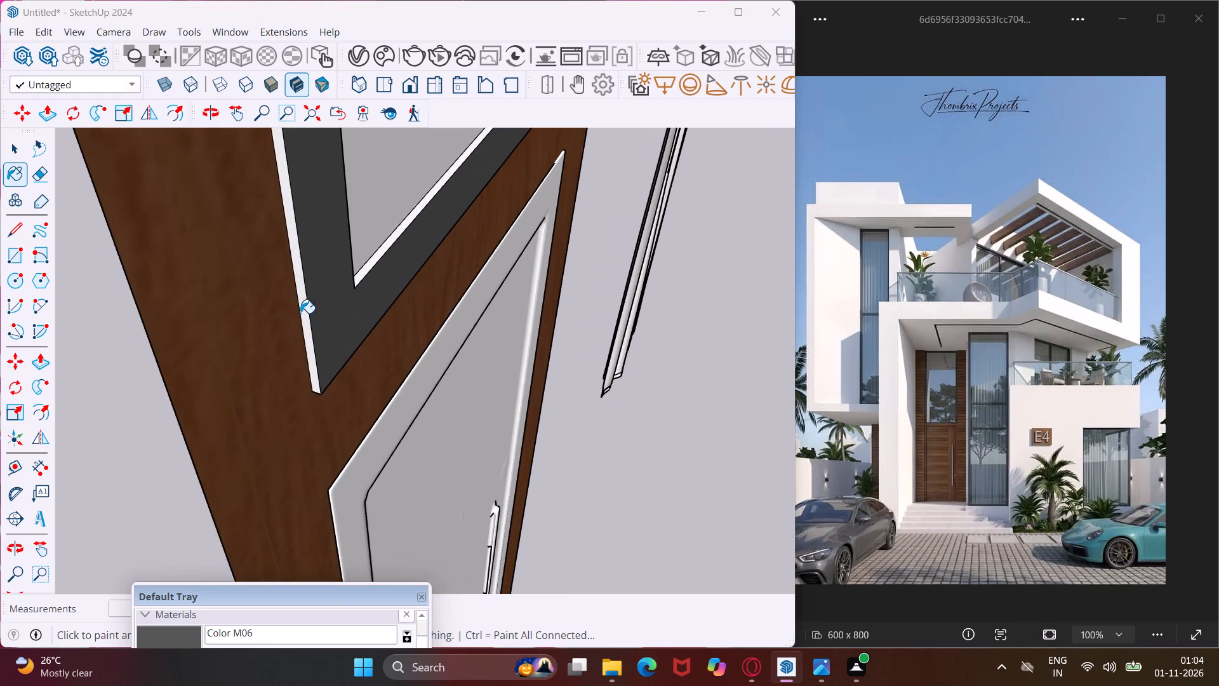
left_click(302, 309)
middle_click_drag(354, 276, 216, 354)
scroll(362, 267, "up", 6)
left_click(364, 281)
middle_click_drag(364, 281, 314, 293)
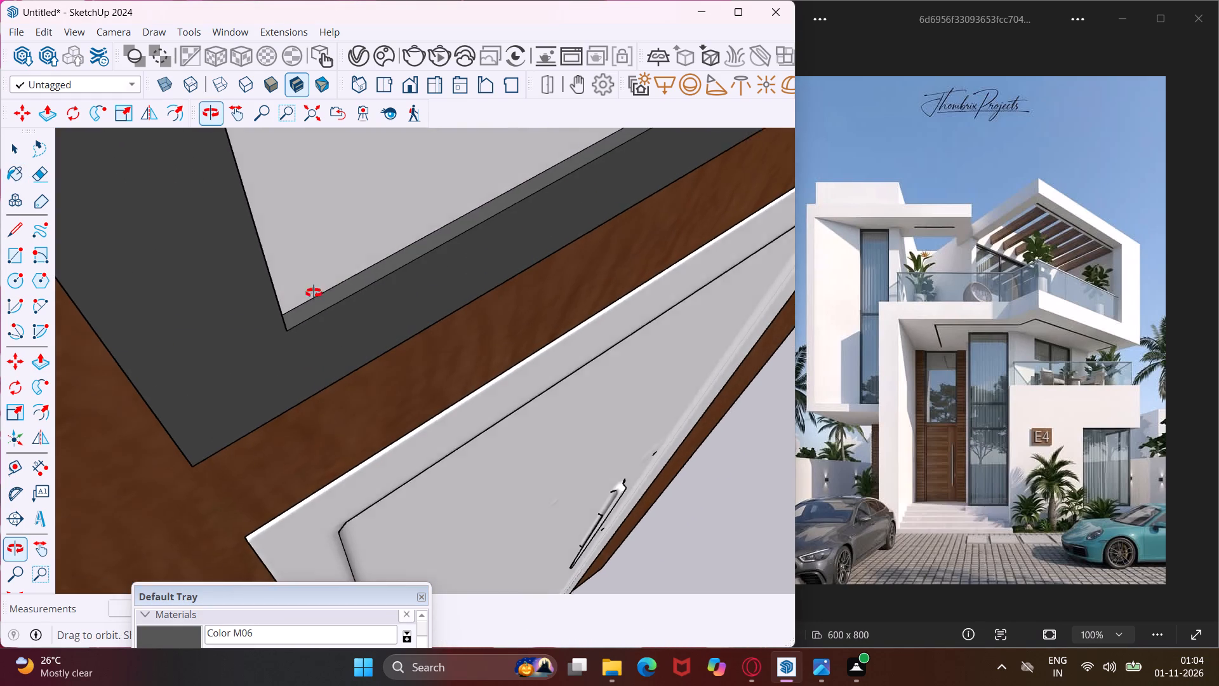
middle_click_drag(314, 293, 113, 307)
scroll(186, 307, "up", 1)
scroll(307, 229, "up", 3)
left_click(316, 215)
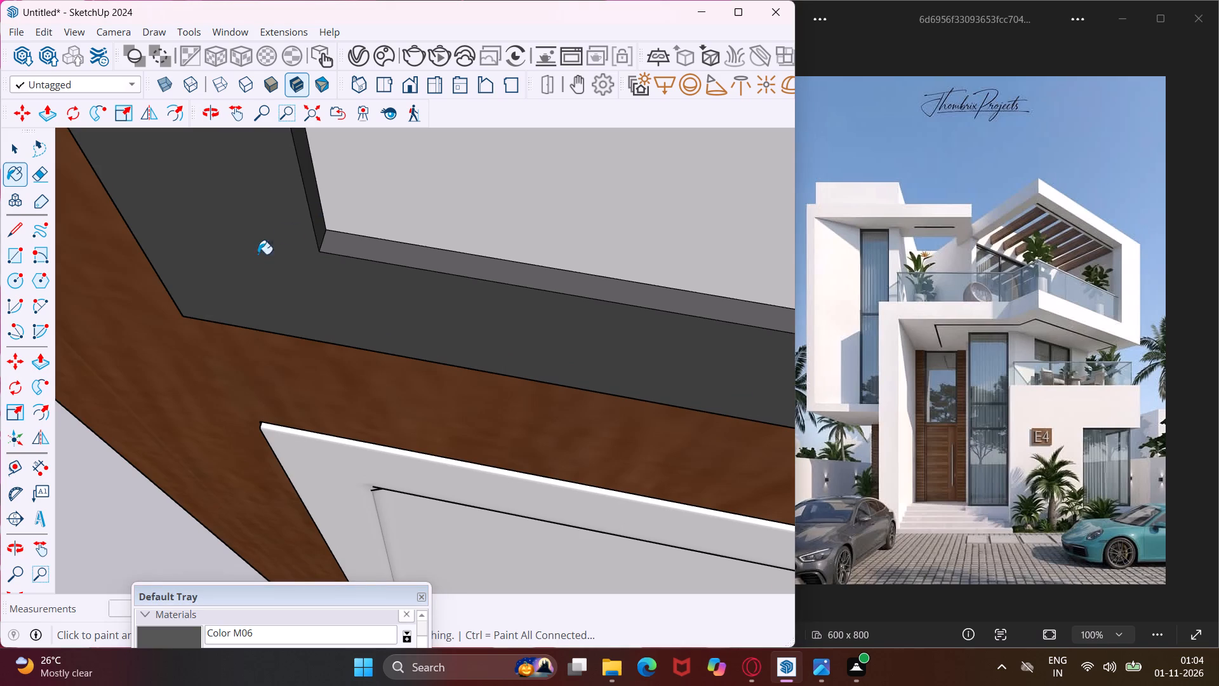
scroll(244, 266, "down", 14)
scroll(236, 272, "down", 19)
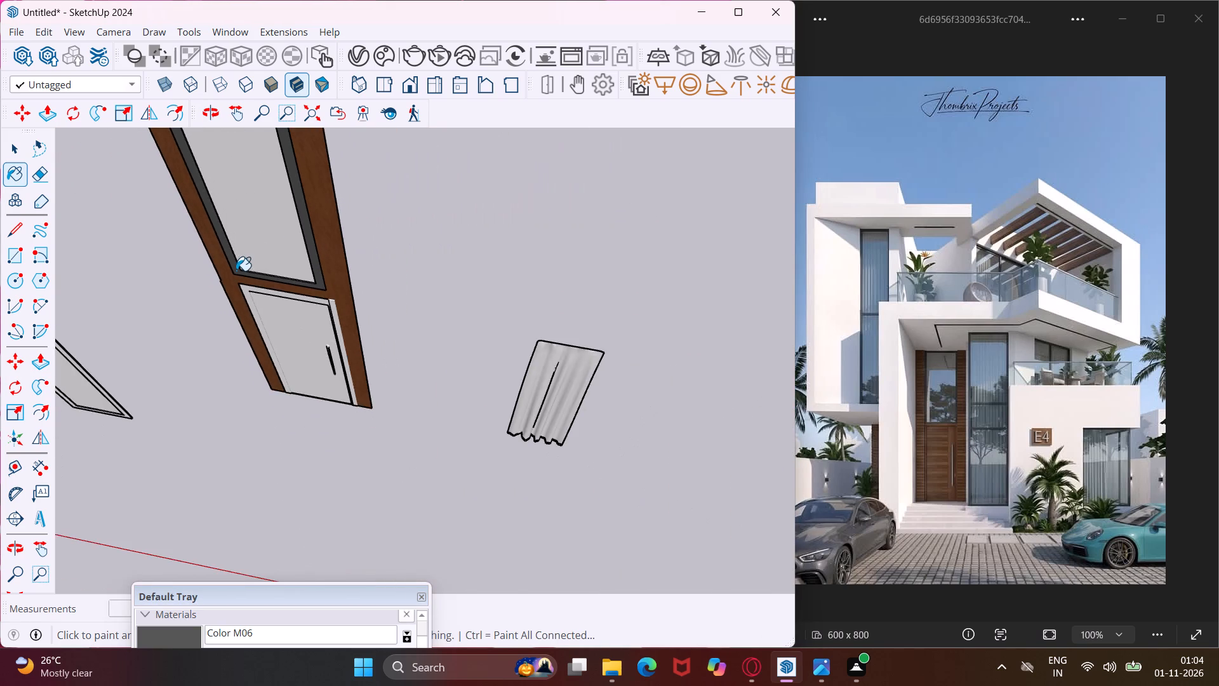
Paint the top outer edge and the remaining inner side and top edges of the door's upper pane frame with Color M06.
middle_click_drag(236, 271, 493, 262)
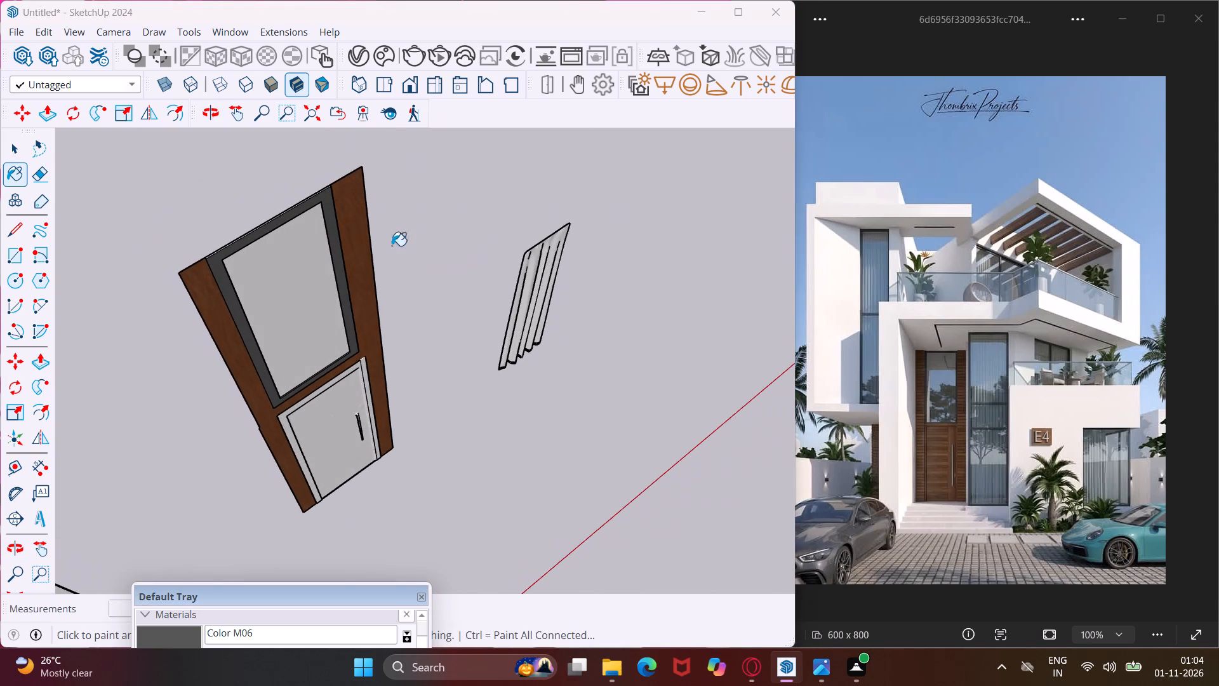
scroll(335, 201, "up", 18)
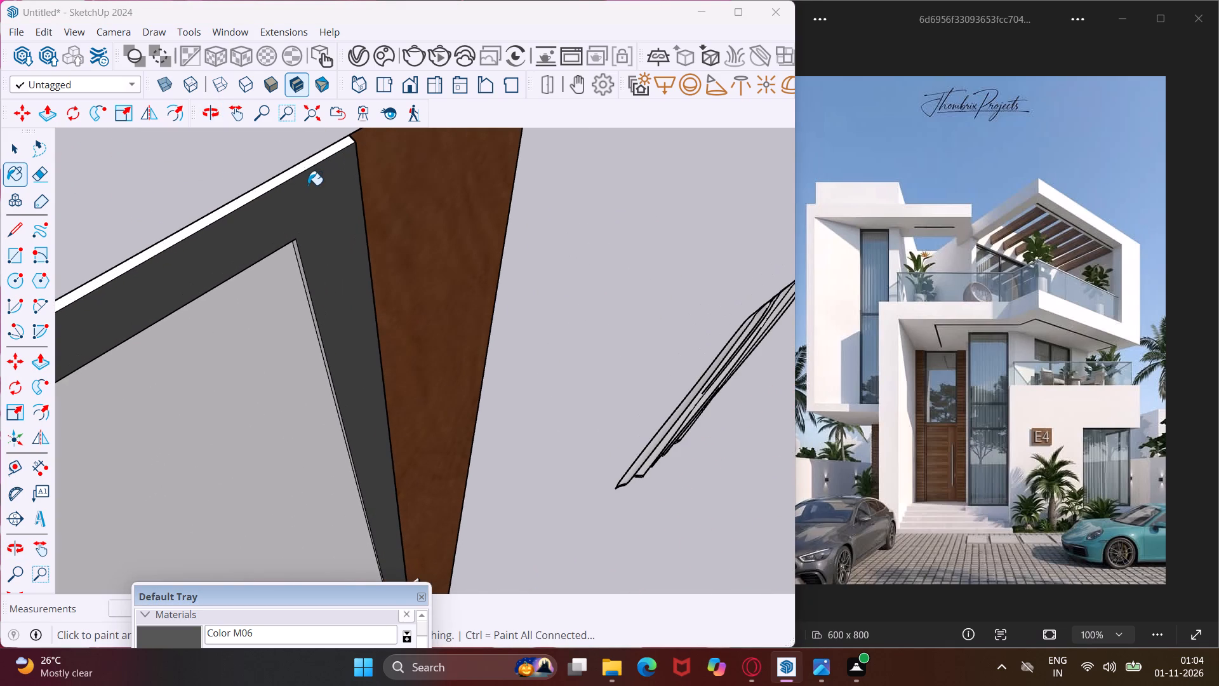
left_click(292, 177)
middle_click_drag(292, 177, 437, 0)
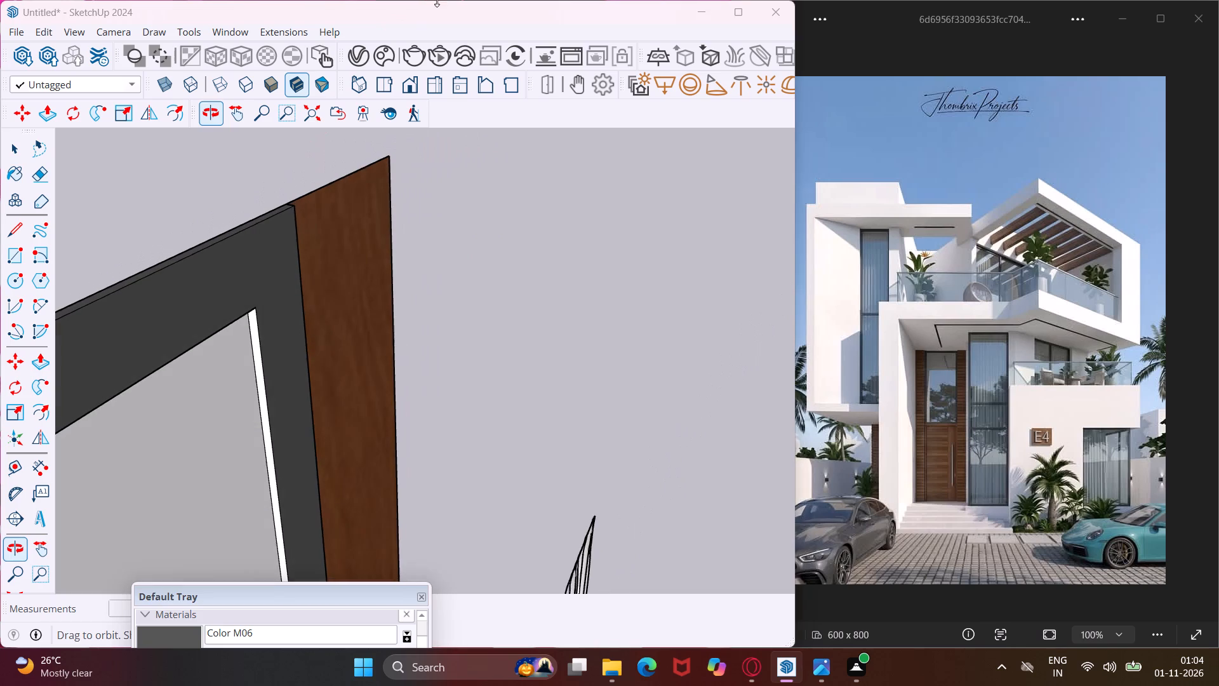
scroll(256, 339, "up", 3)
left_click(254, 336)
middle_click_drag(254, 320, 310, 128)
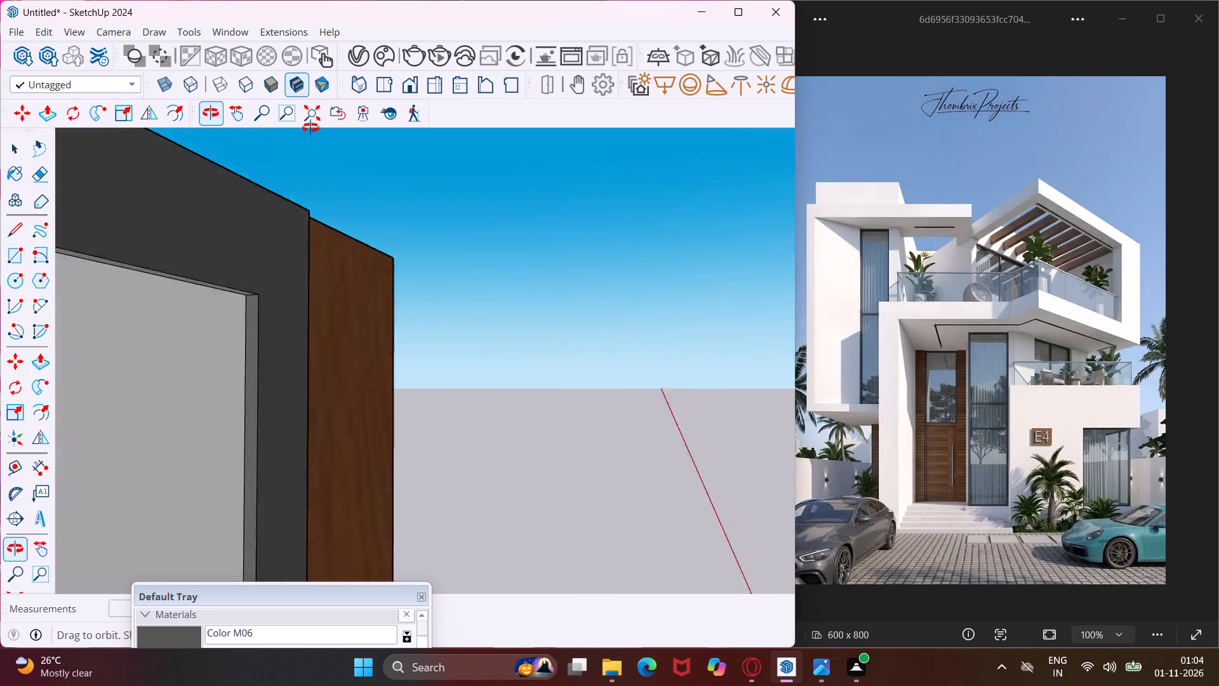
middle_click_drag(310, 128, 367, 51)
left_click(250, 265)
middle_click_drag(260, 259, 251, 301)
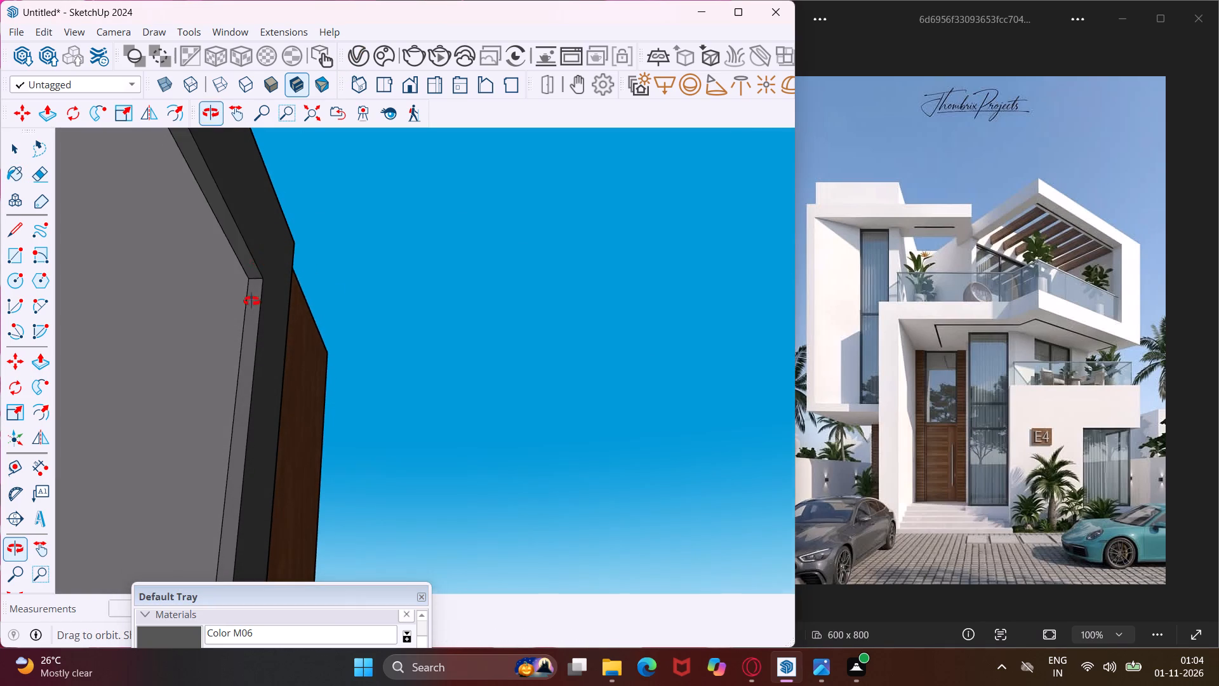
middle_click_drag(251, 301, 338, 549)
Paint the front face and crossbar of the large two-pane window frame with Color M06.
scroll(317, 486, "down", 12)
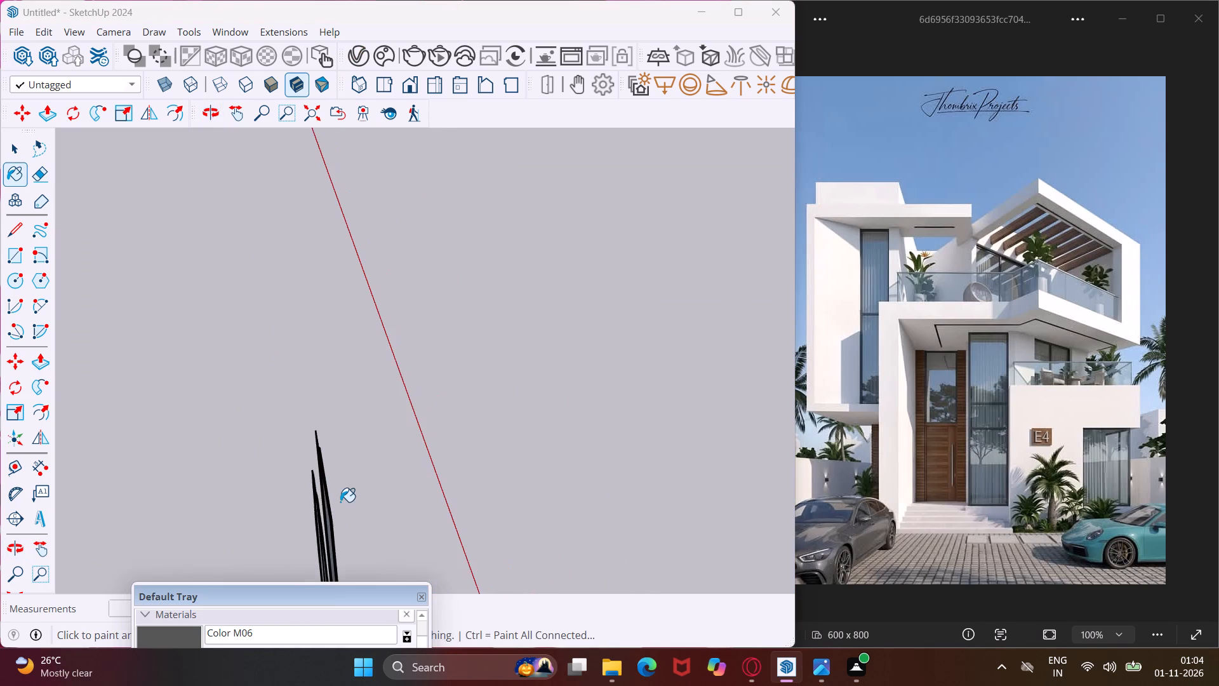
middle_click_drag(340, 502, 184, 428)
scroll(236, 444, "down", 4)
scroll(330, 476, "down", 3)
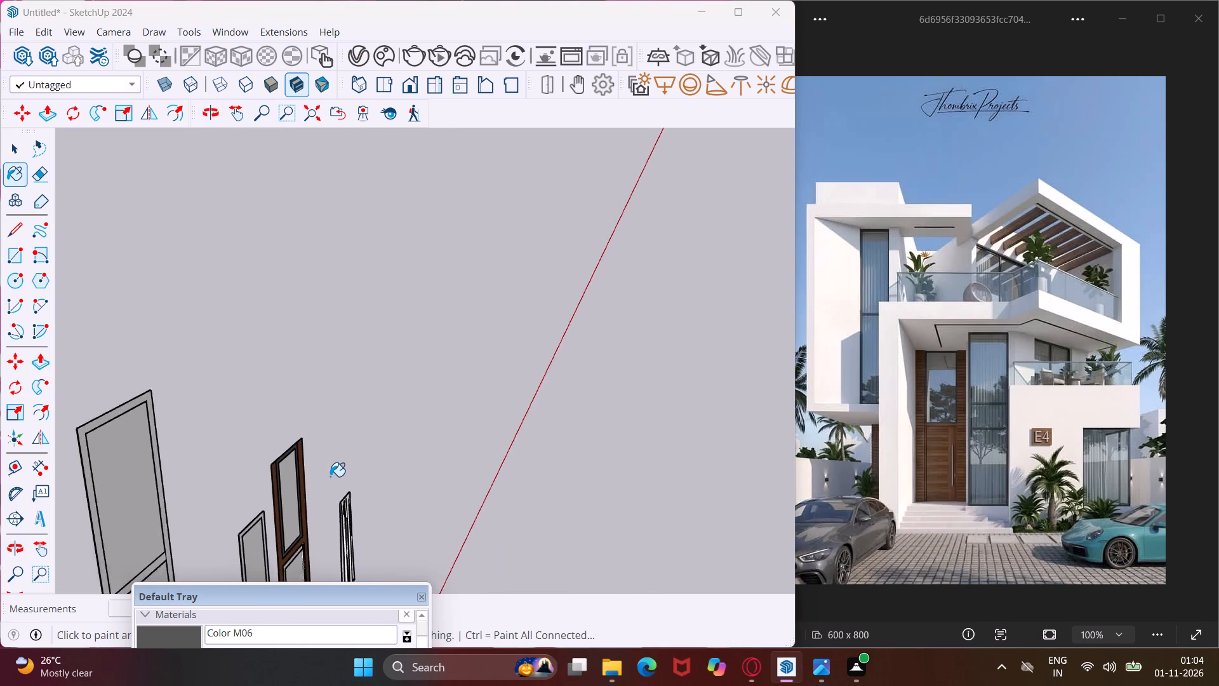
scroll(330, 476, "down", 12)
scroll(258, 516, "up", 3)
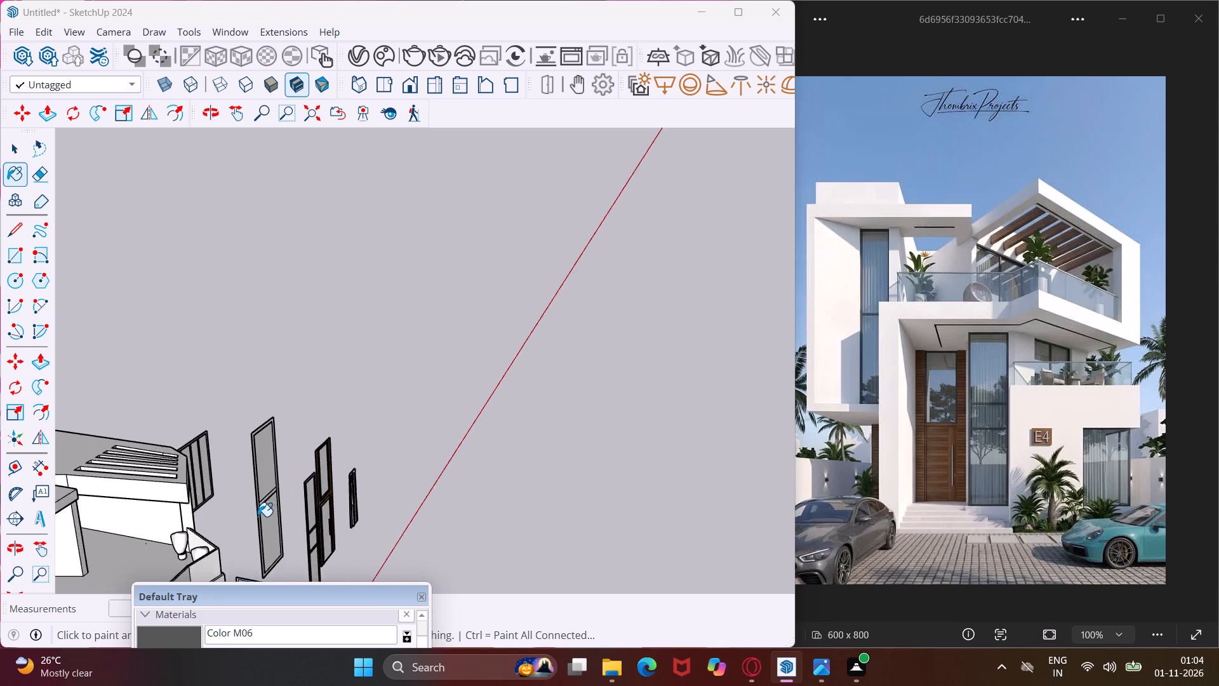
scroll(258, 516, "up", 12)
scroll(250, 506, "up", 9)
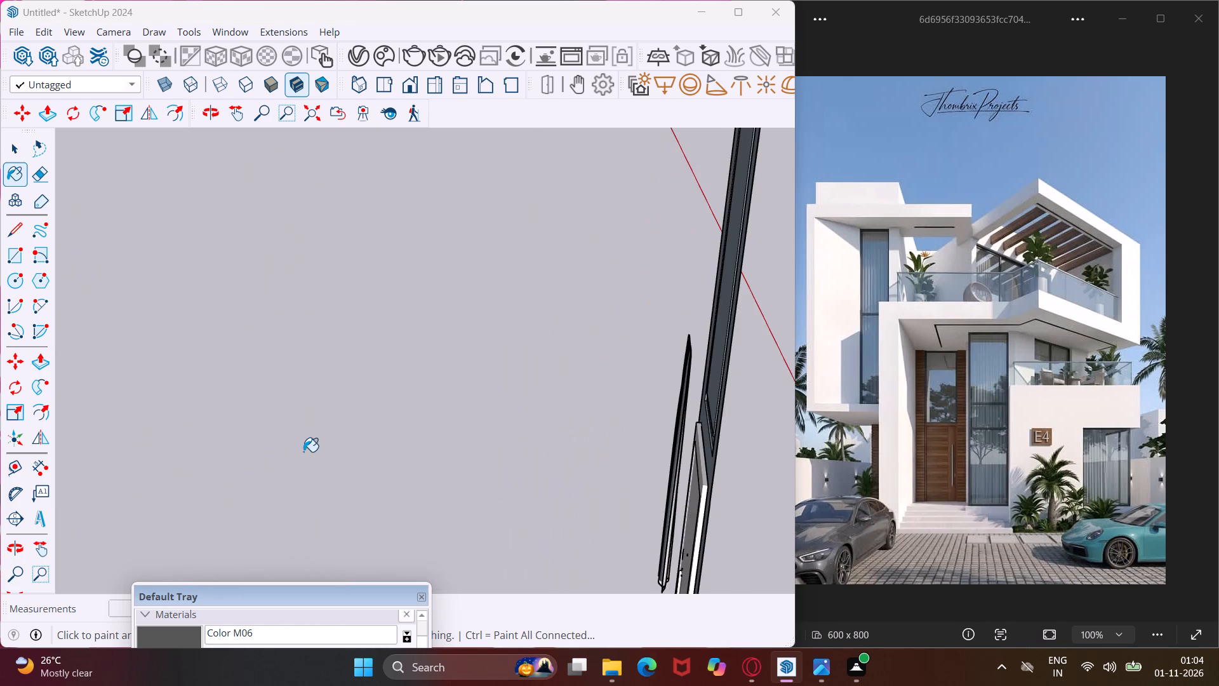
scroll(305, 447, "down", 3)
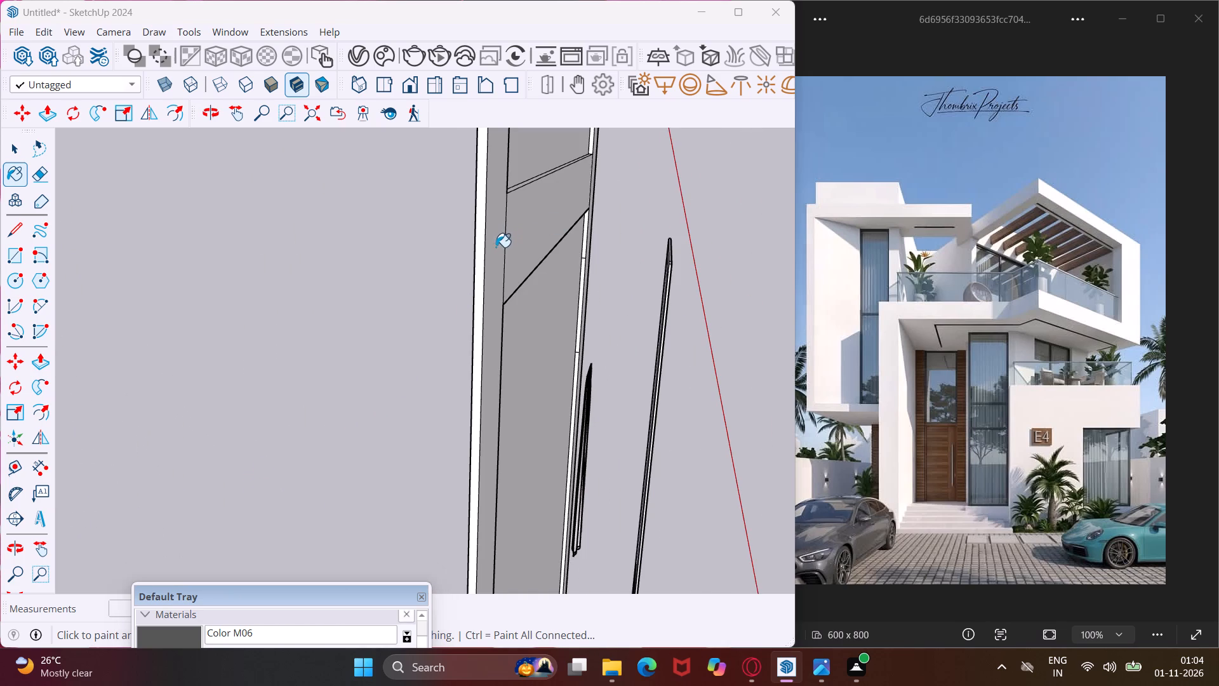
left_click(496, 247)
left_click(519, 239)
Paint the crossbar's top edge and the outer side edge of the large two-pane window frame with Color M06.
middle_click_drag(530, 243, 495, 300)
scroll(462, 306, "up", 1)
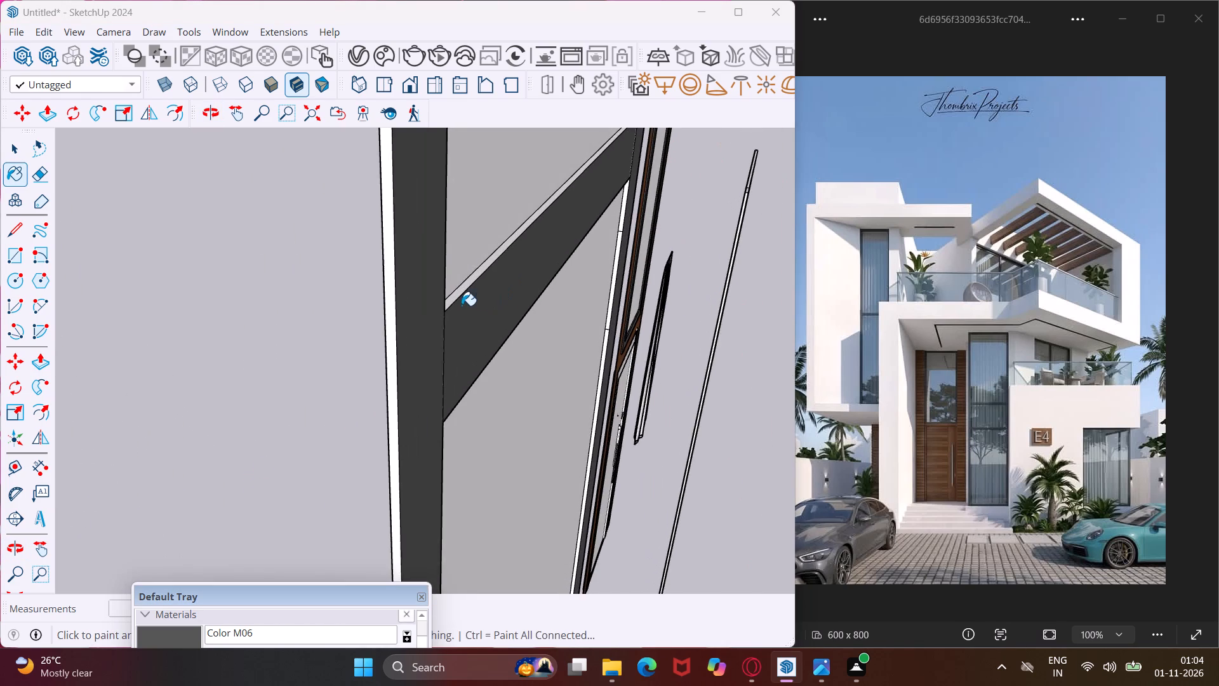
scroll(462, 306, "up", 1)
left_click(460, 292)
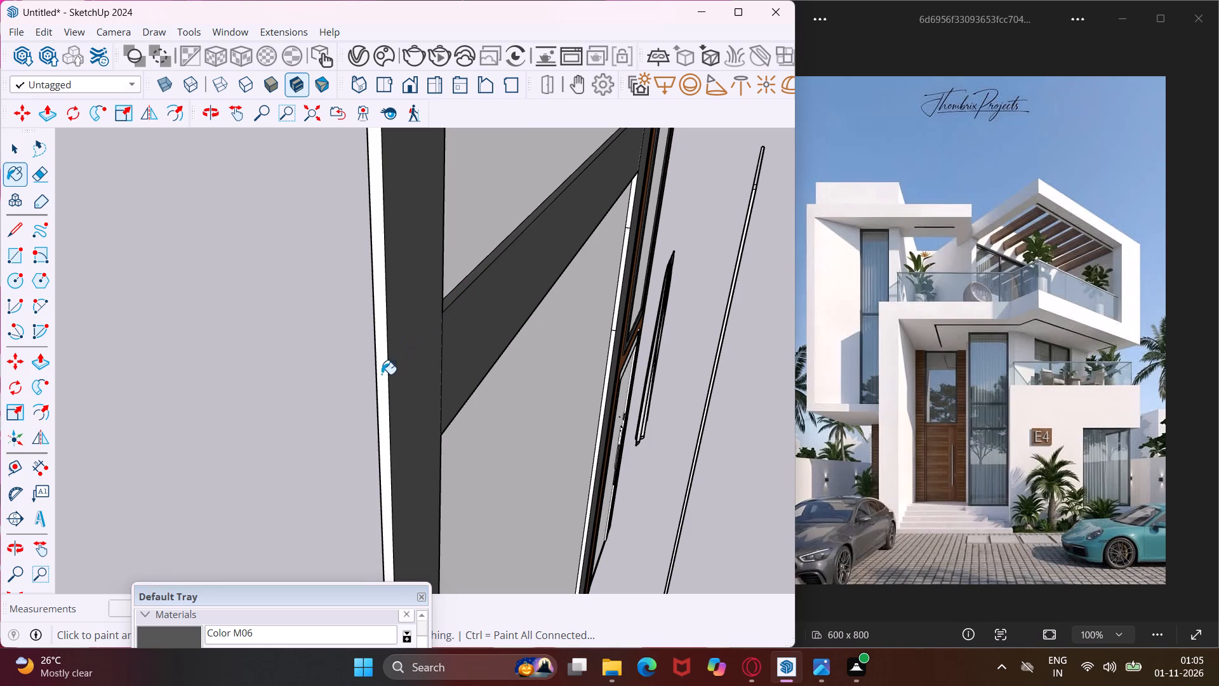
left_click(382, 374)
Paint the inner side edges of the large window frame's lower and upper openings with Color M06, covering every segment on that side.
scroll(634, 244, "up", 6)
left_click(627, 210)
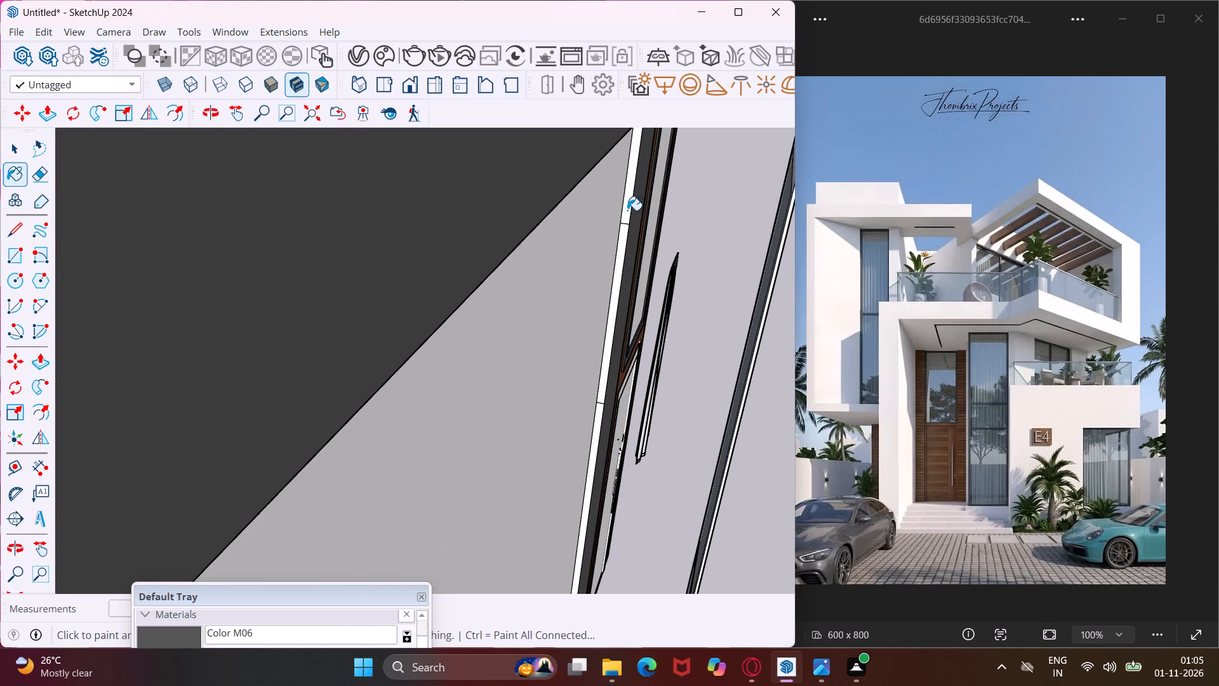
left_click(627, 236)
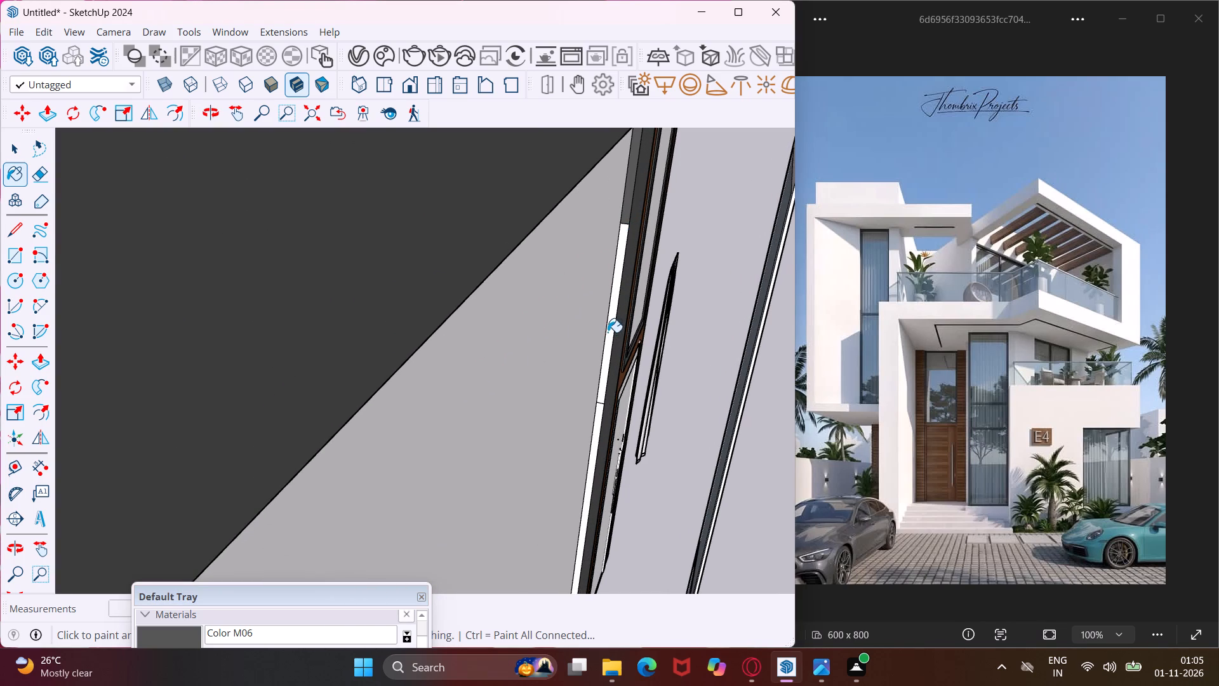
left_click(608, 331)
left_click(600, 423)
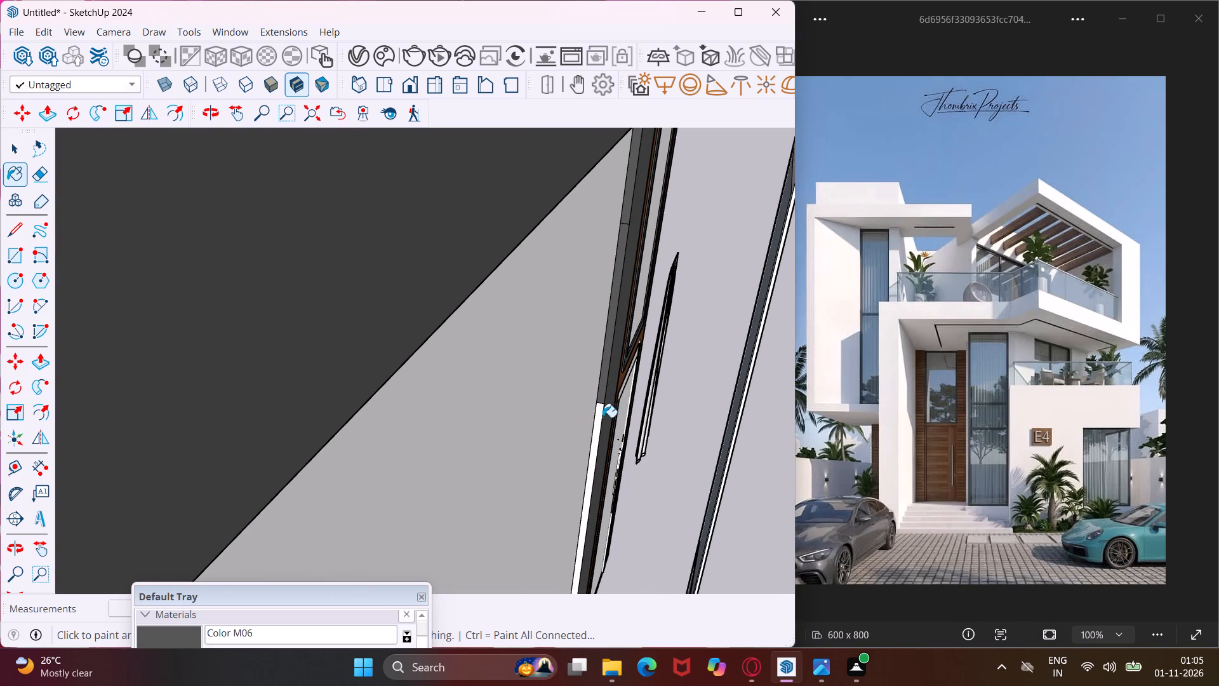
left_click(600, 419)
scroll(502, 353, "down", 6)
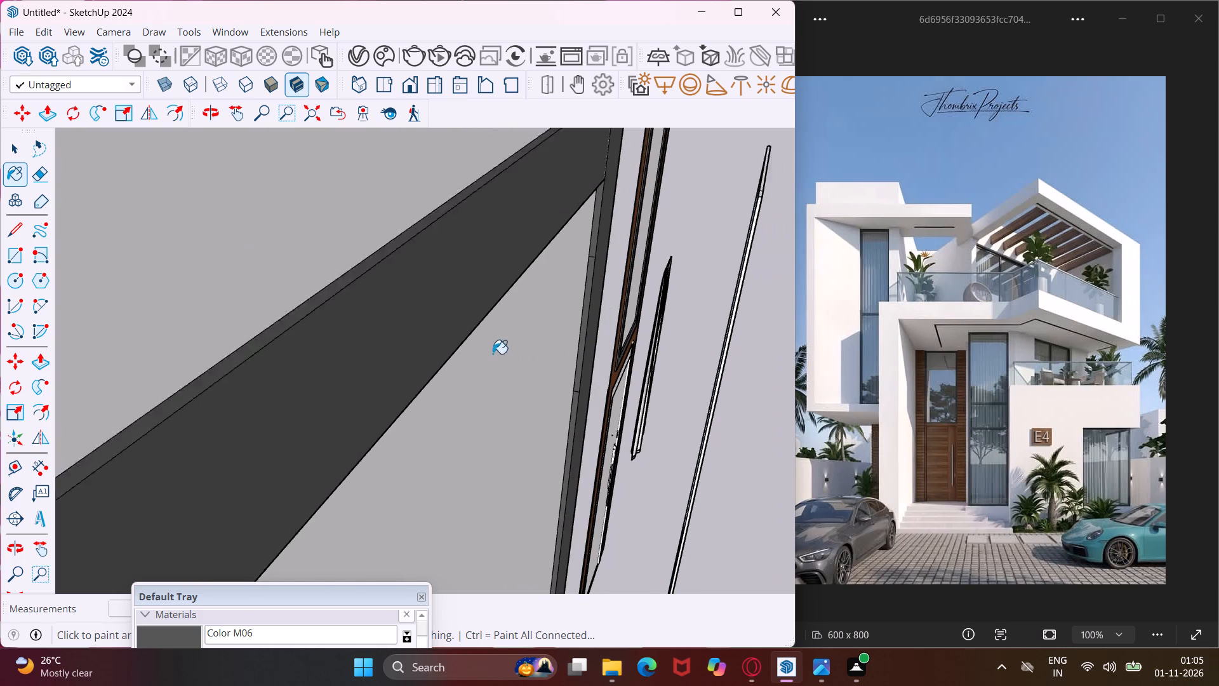
scroll(493, 354, "down", 6)
scroll(441, 341, "down", 4)
scroll(529, 178, "up", 3)
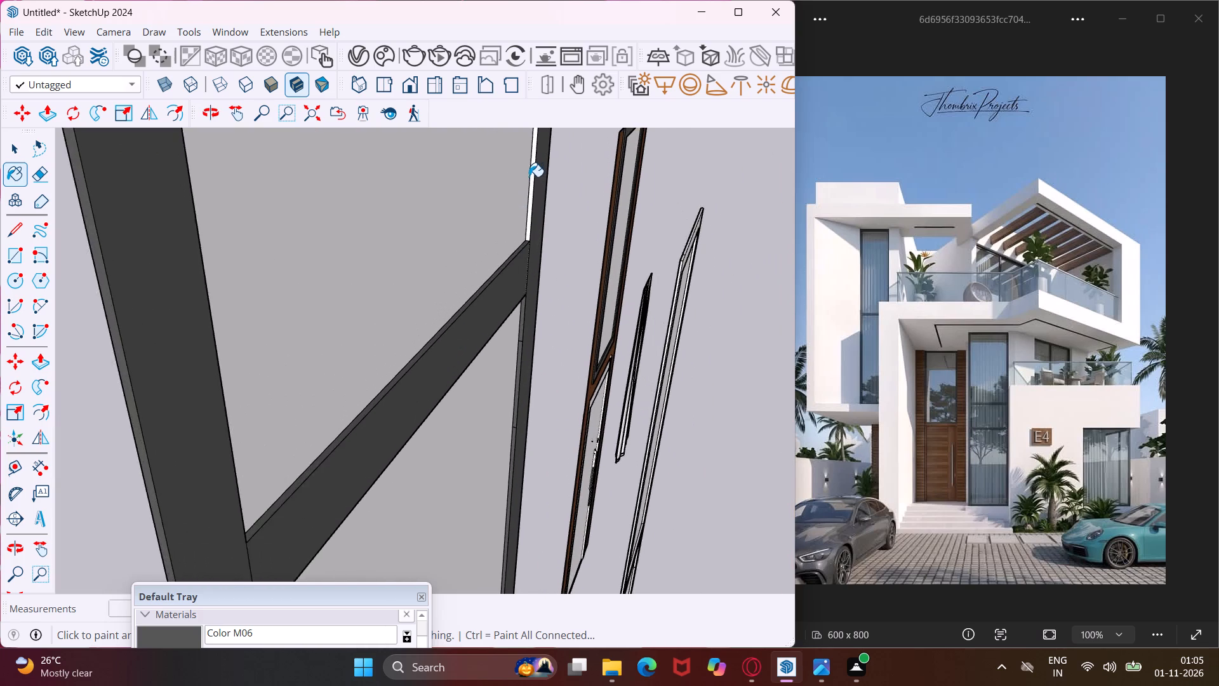
scroll(529, 177, "up", 3)
left_click(532, 168)
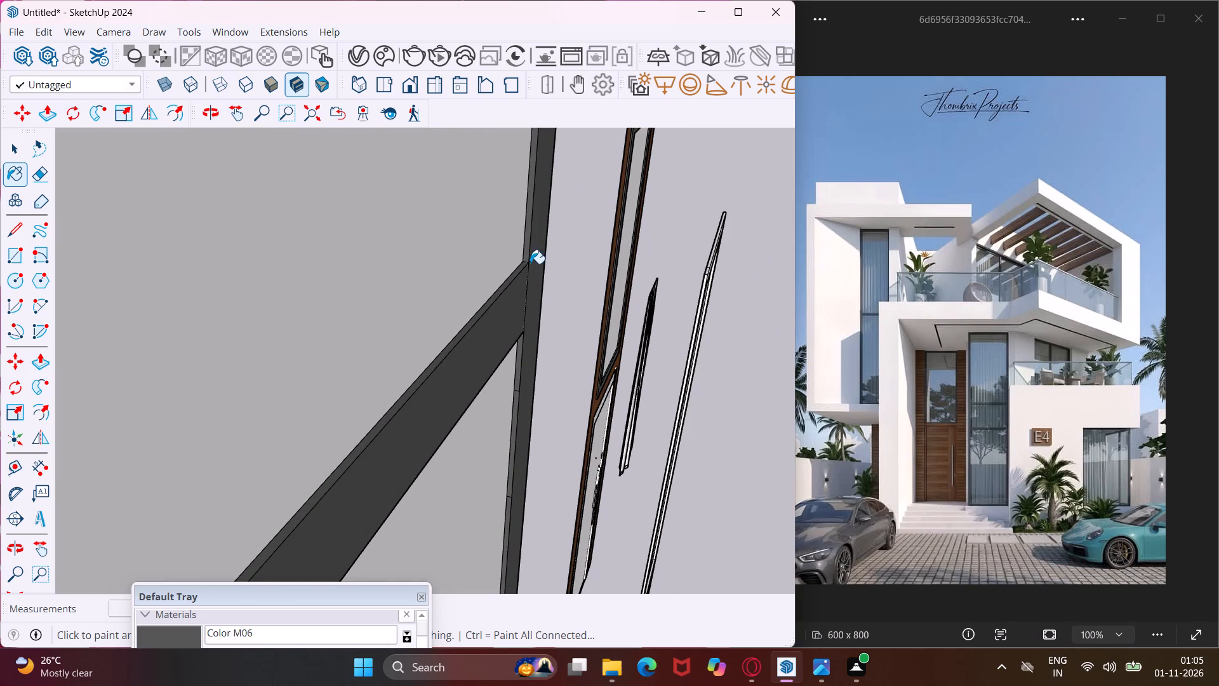
Paint the top outer edge of the large two-pane window frame with Color M06.
scroll(530, 264, "down", 11)
middle_click_drag(513, 282, 308, 352)
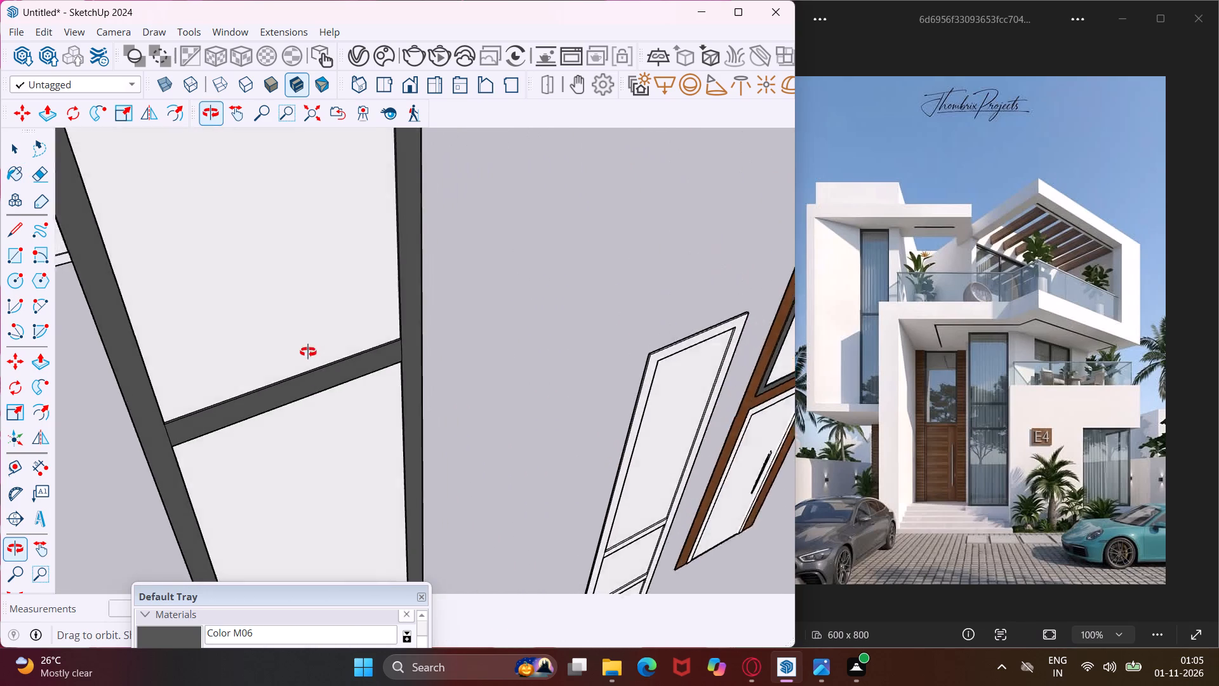
middle_click_drag(308, 352, 251, 365)
scroll(328, 319, "down", 16)
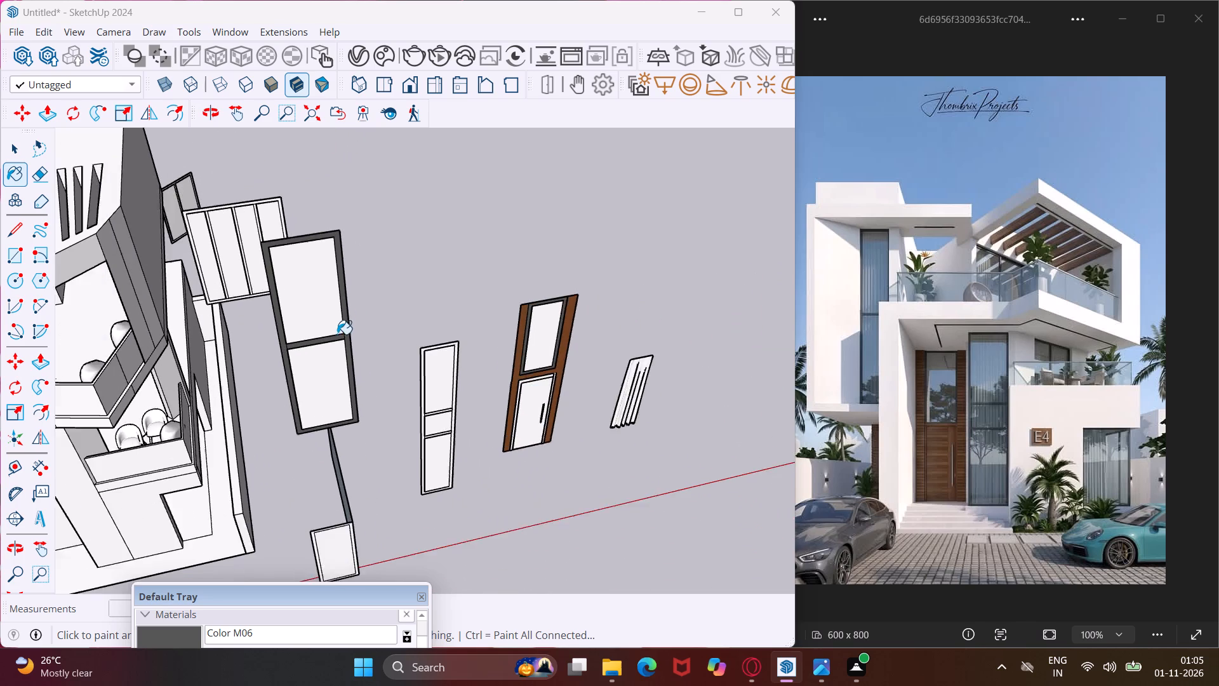
middle_click_drag(329, 314, 94, 369)
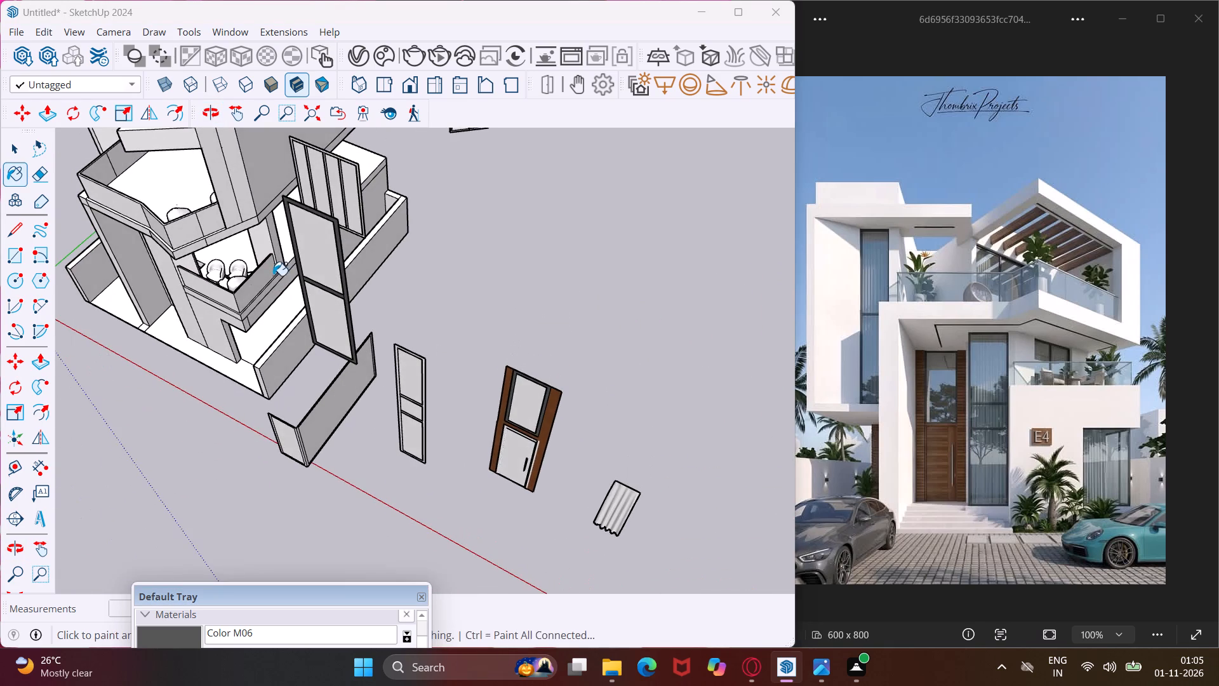
scroll(286, 224, "up", 14)
scroll(287, 203, "up", 9)
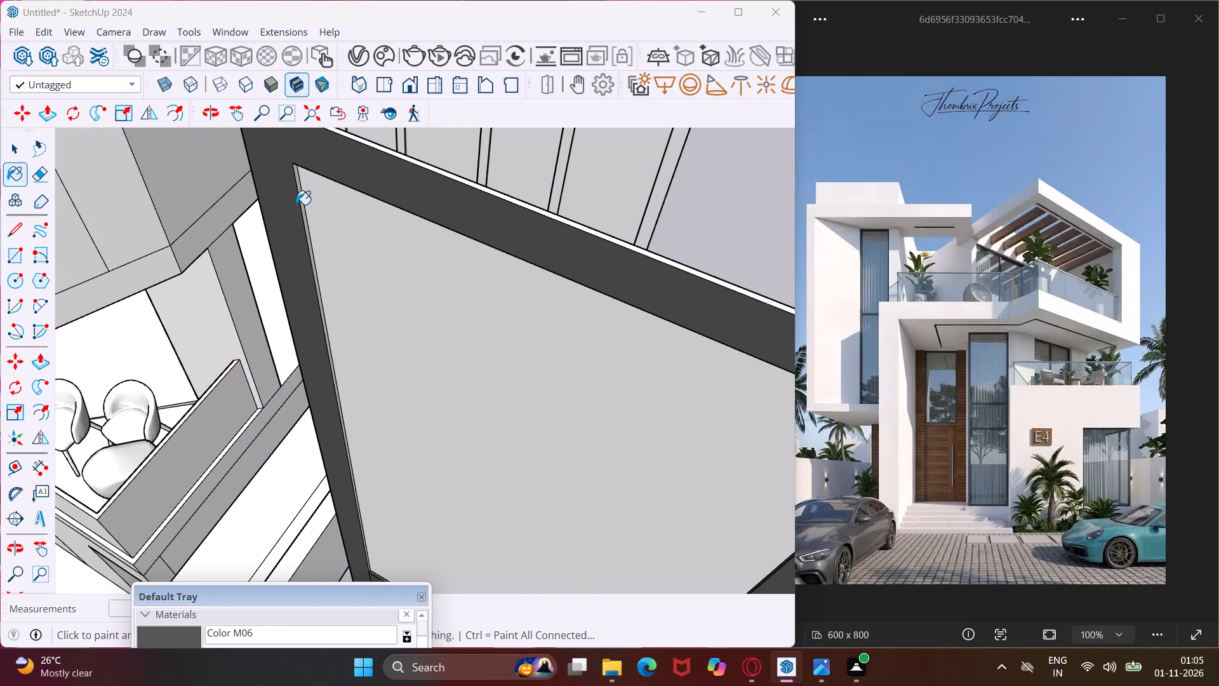
scroll(415, 165, "up", 3)
left_click(416, 165)
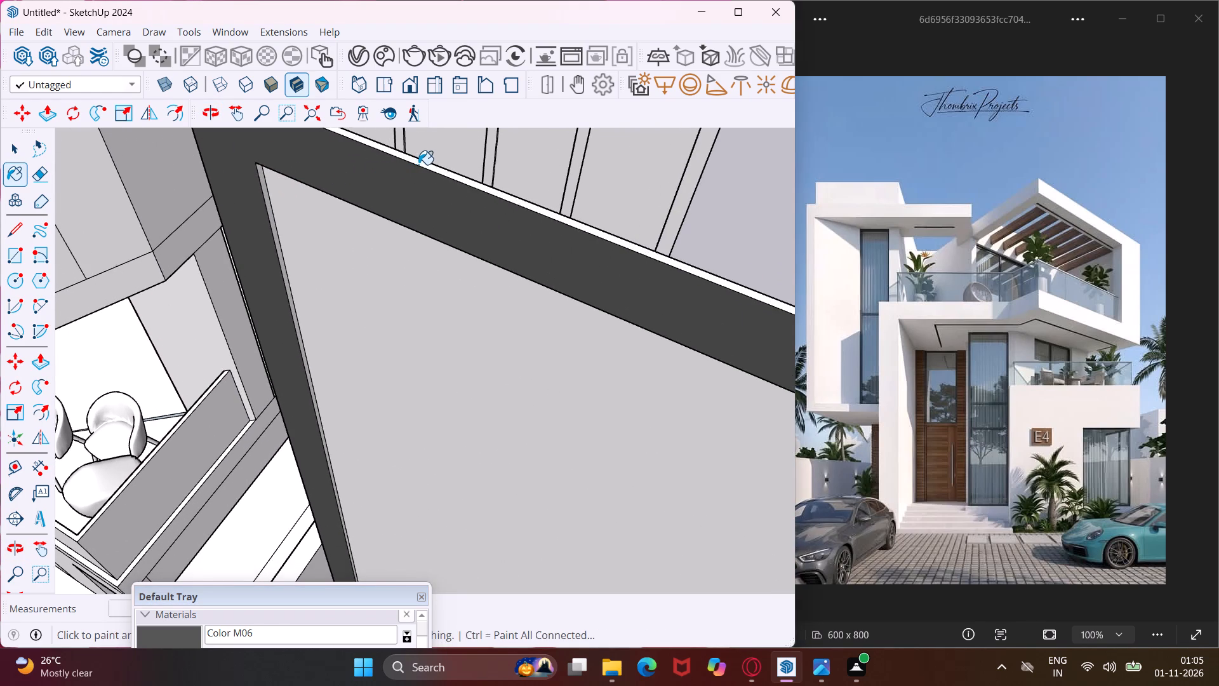
left_click(419, 165)
Paint the inner side and top edges of the large two-pane window frame's upper opening with Color M06.
scroll(285, 239, "up", 3)
left_click(266, 221)
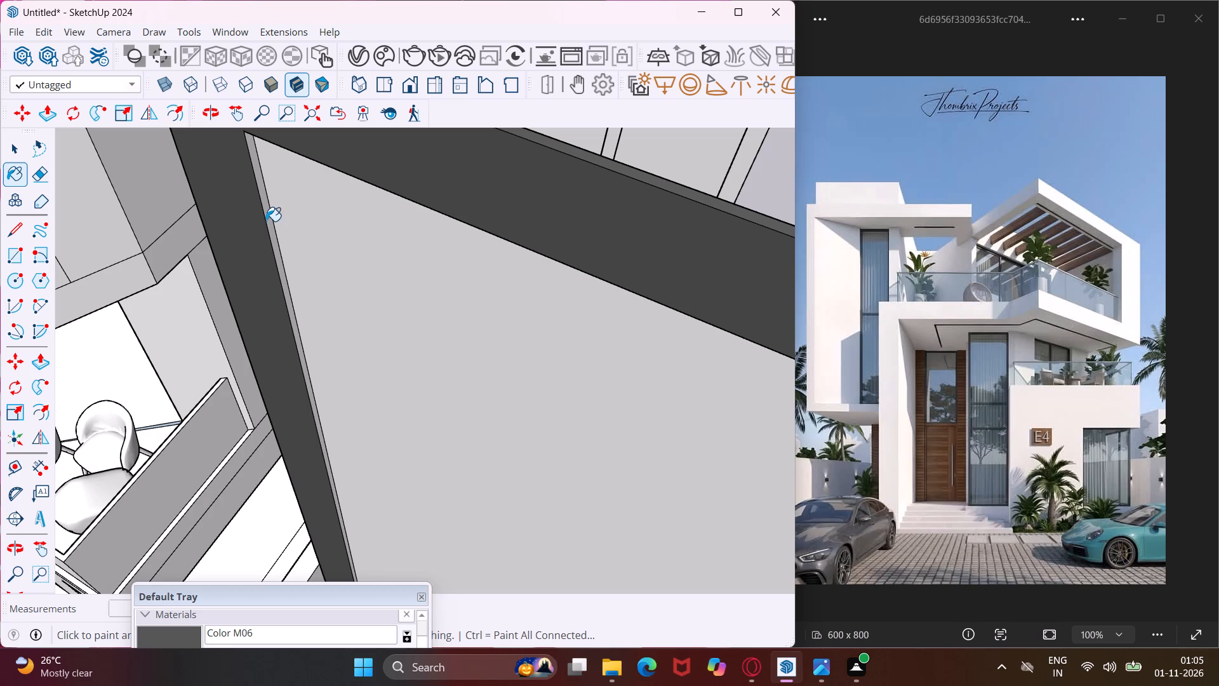
left_click(266, 220)
left_click(273, 213)
left_click(268, 208)
scroll(261, 199, "down", 4)
middle_click_drag(261, 199, 472, 0)
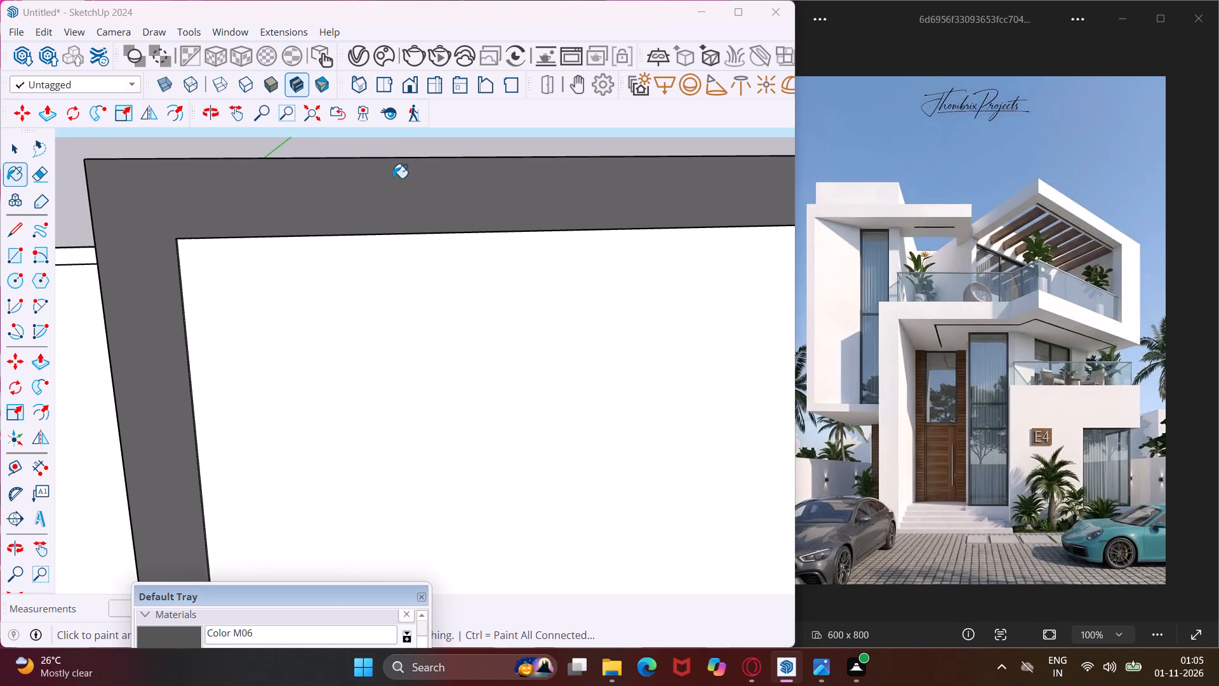
middle_click_drag(322, 276, 578, 29)
scroll(287, 236, "up", 1)
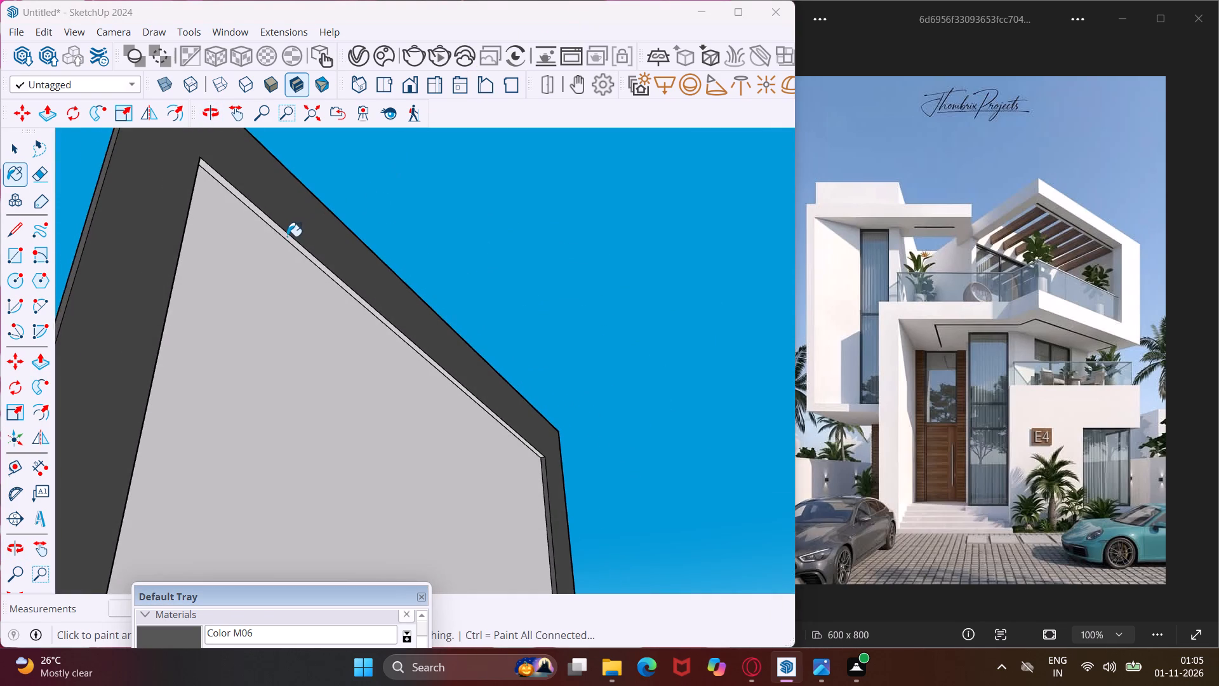
scroll(287, 236, "up", 2)
left_click(271, 225)
Paint the underside of the large two-pane window frame's crossbar with Color M06.
middle_click_drag(313, 229, 449, 488)
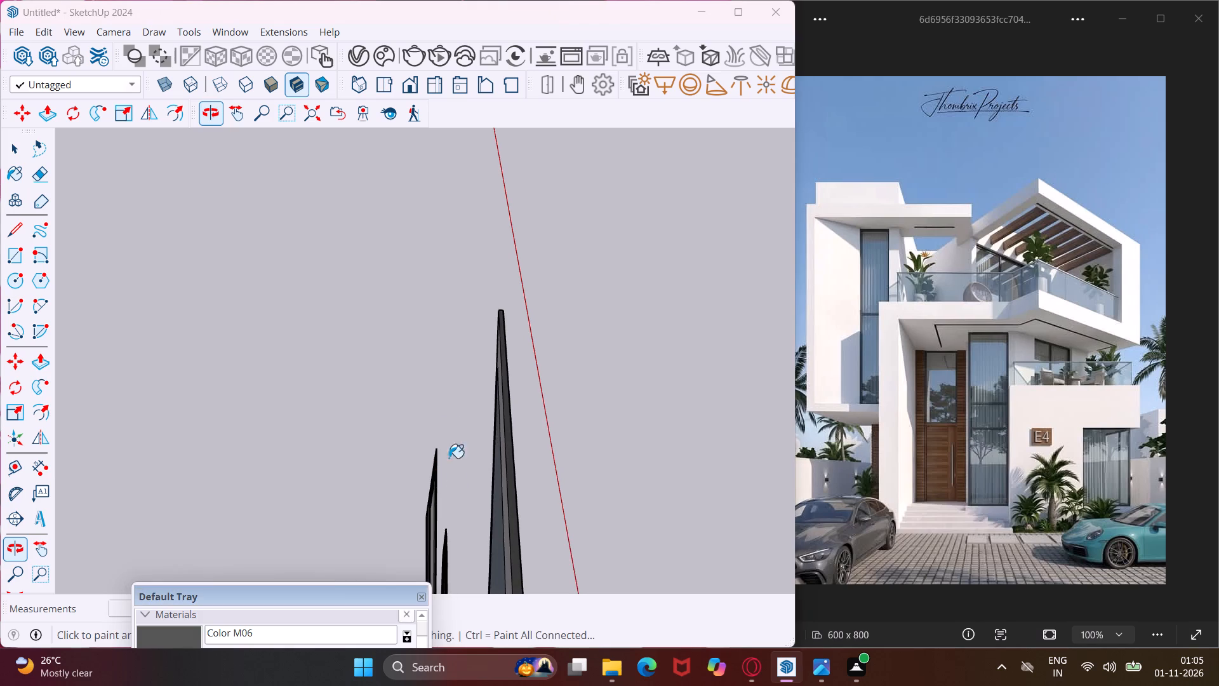
scroll(432, 400, "down", 14)
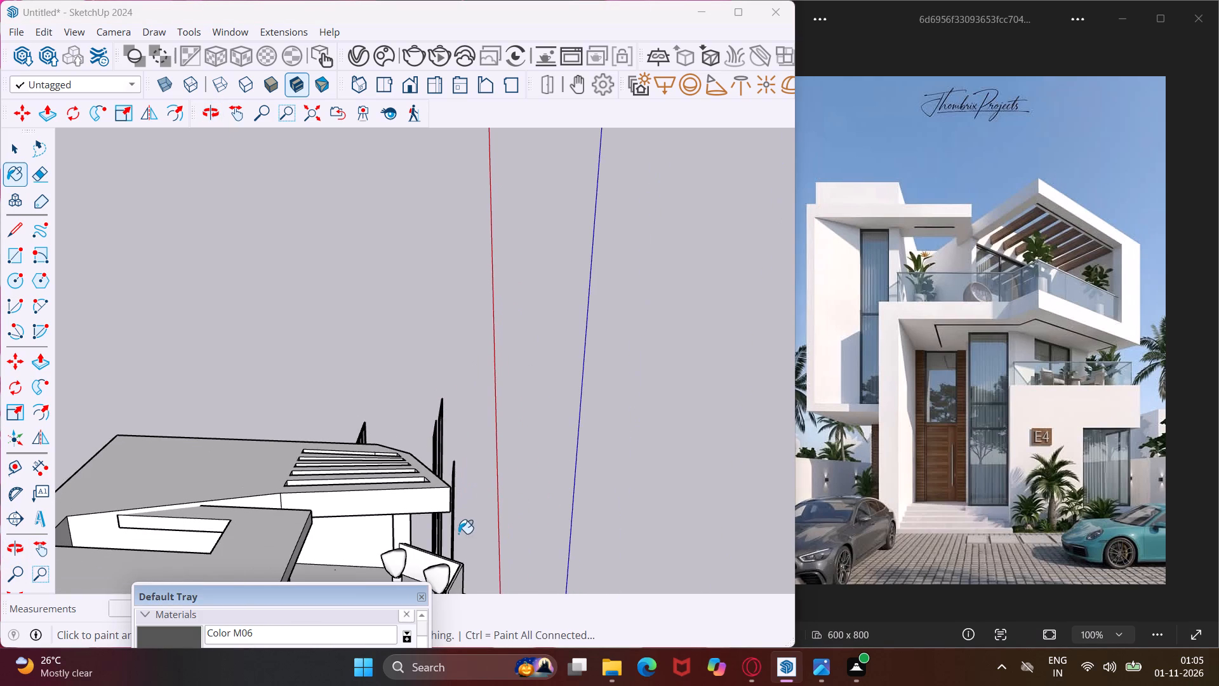
scroll(458, 534, "up", 13)
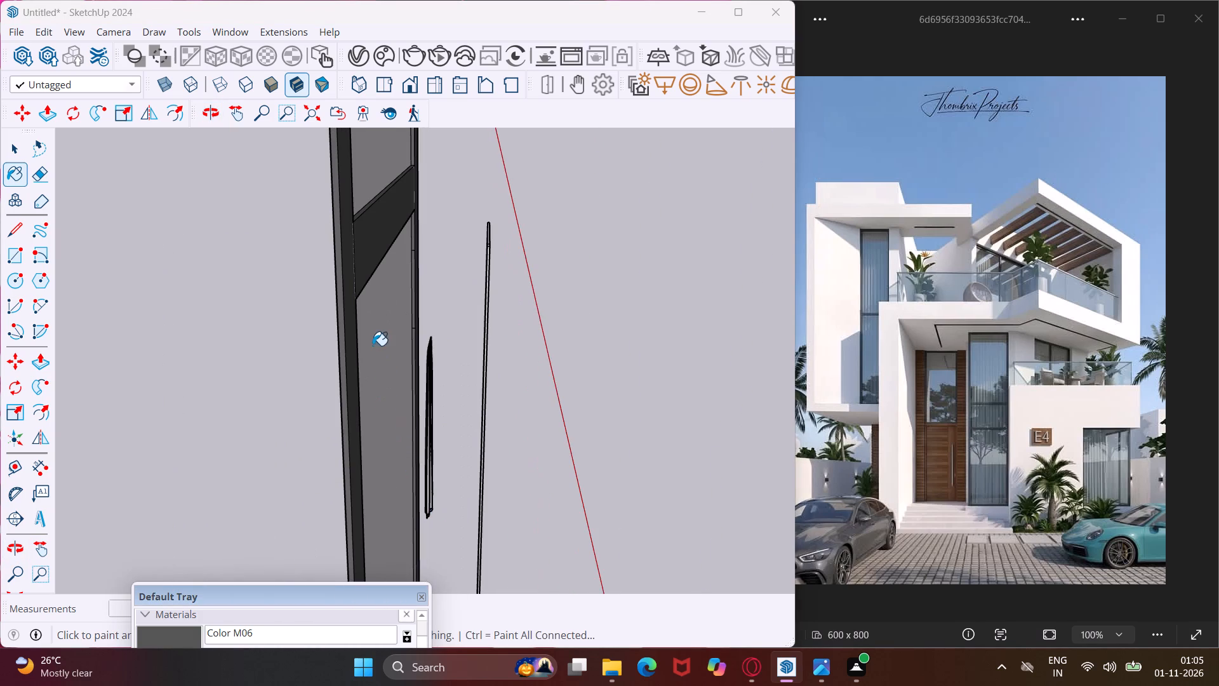
middle_click_drag(373, 346, 373, 213)
scroll(376, 184, "up", 3)
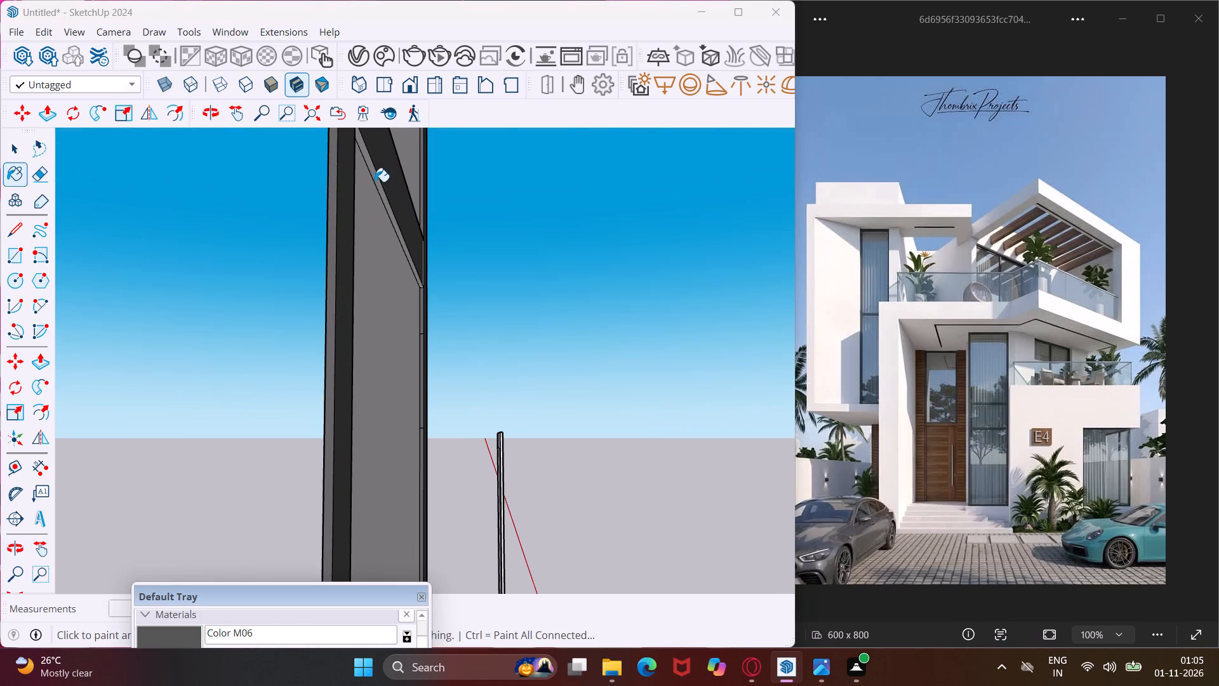
left_click(374, 180)
left_click(374, 177)
Paint the bottom outer edge of the large two-pane window frame with Color M06.
scroll(371, 171, "down", 2)
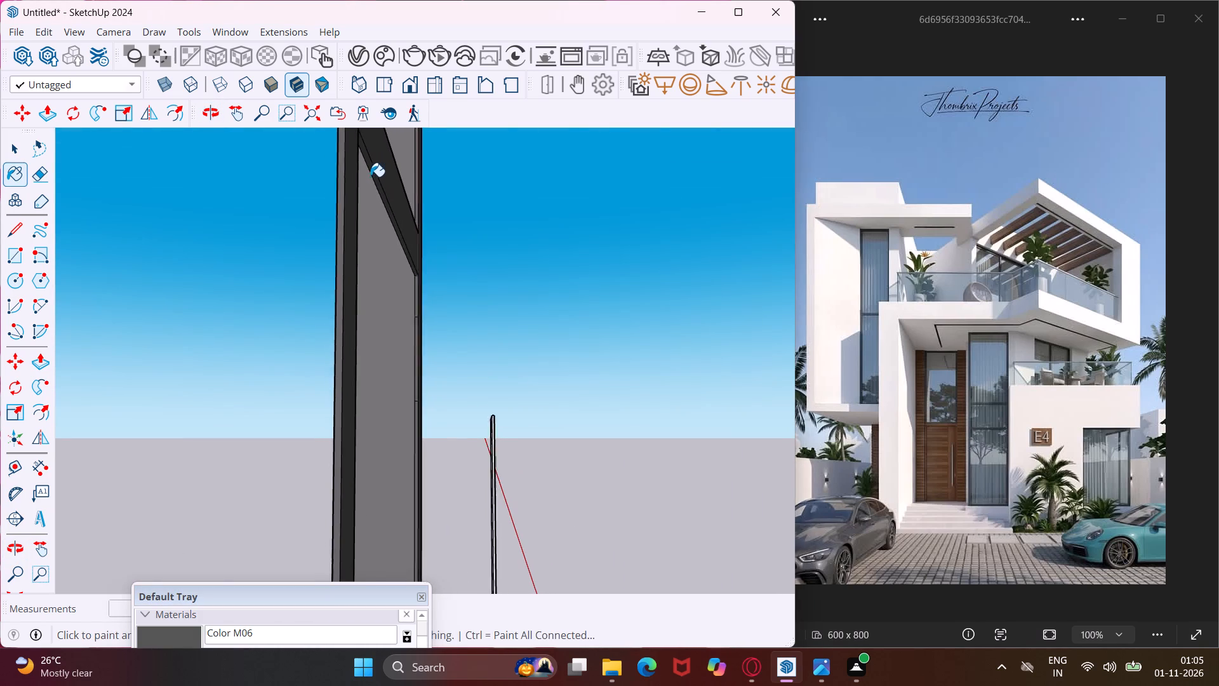
scroll(370, 177, "down", 2)
middle_click_drag(407, 224, 273, 201)
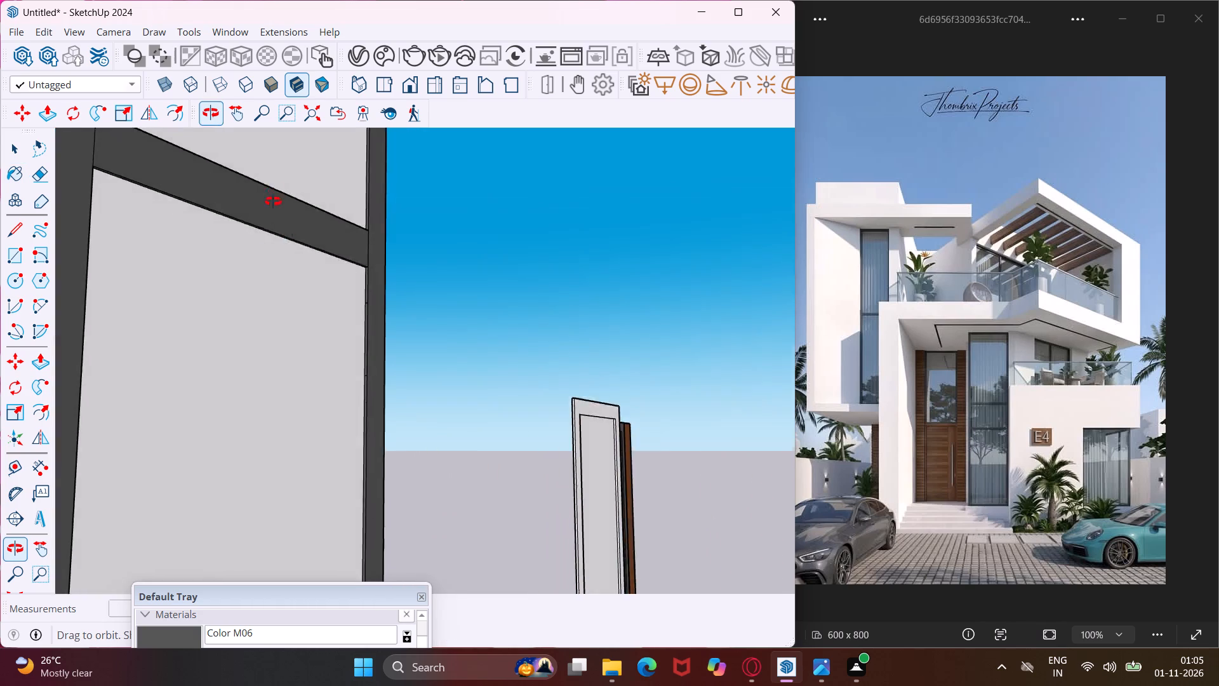
middle_click_drag(273, 201, 293, 105)
scroll(302, 165, "down", 10)
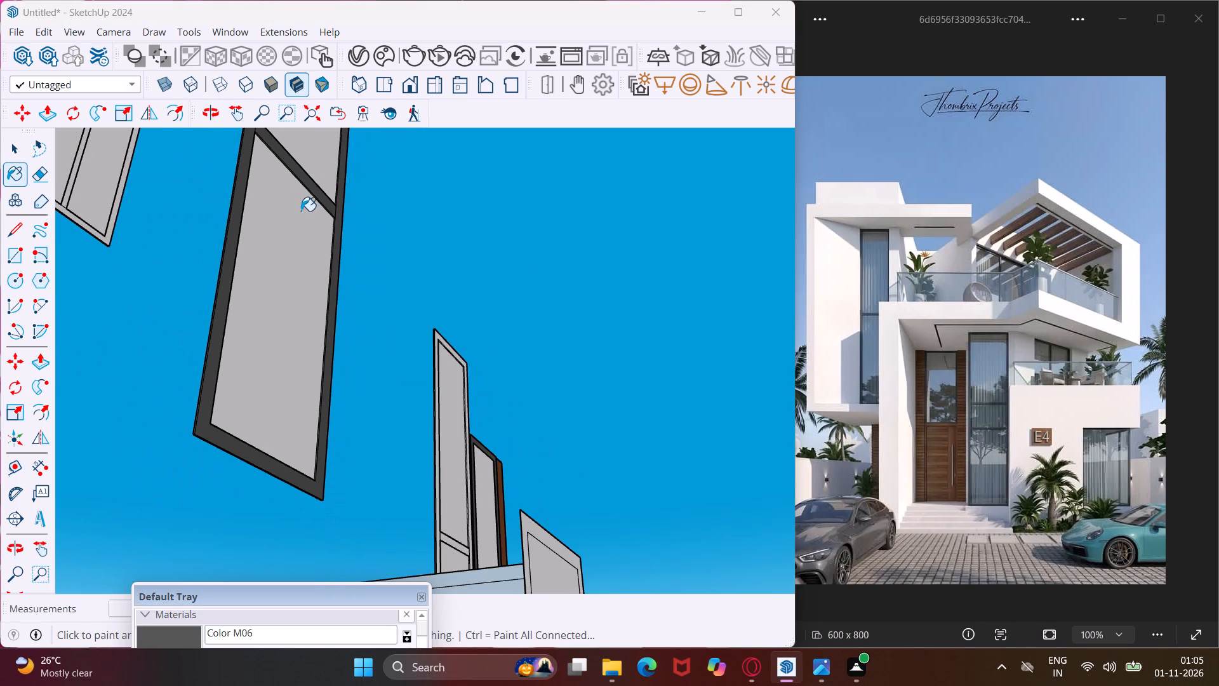
middle_click_drag(235, 472, 270, 382)
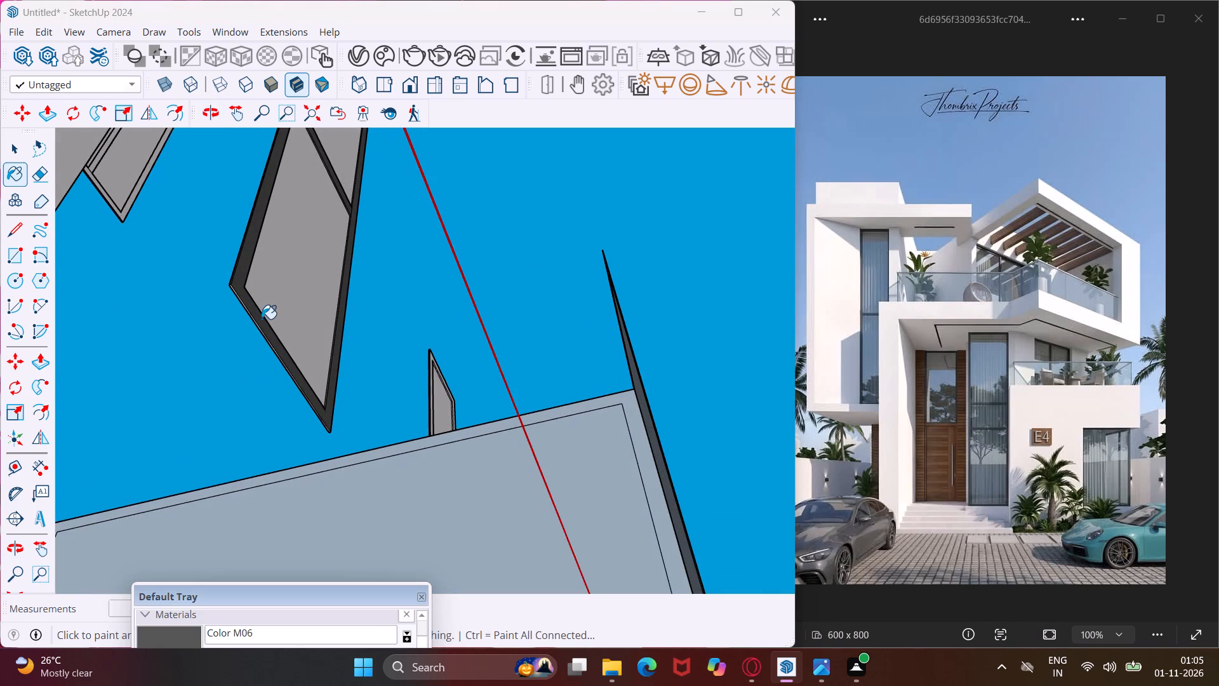
scroll(248, 302, "up", 10)
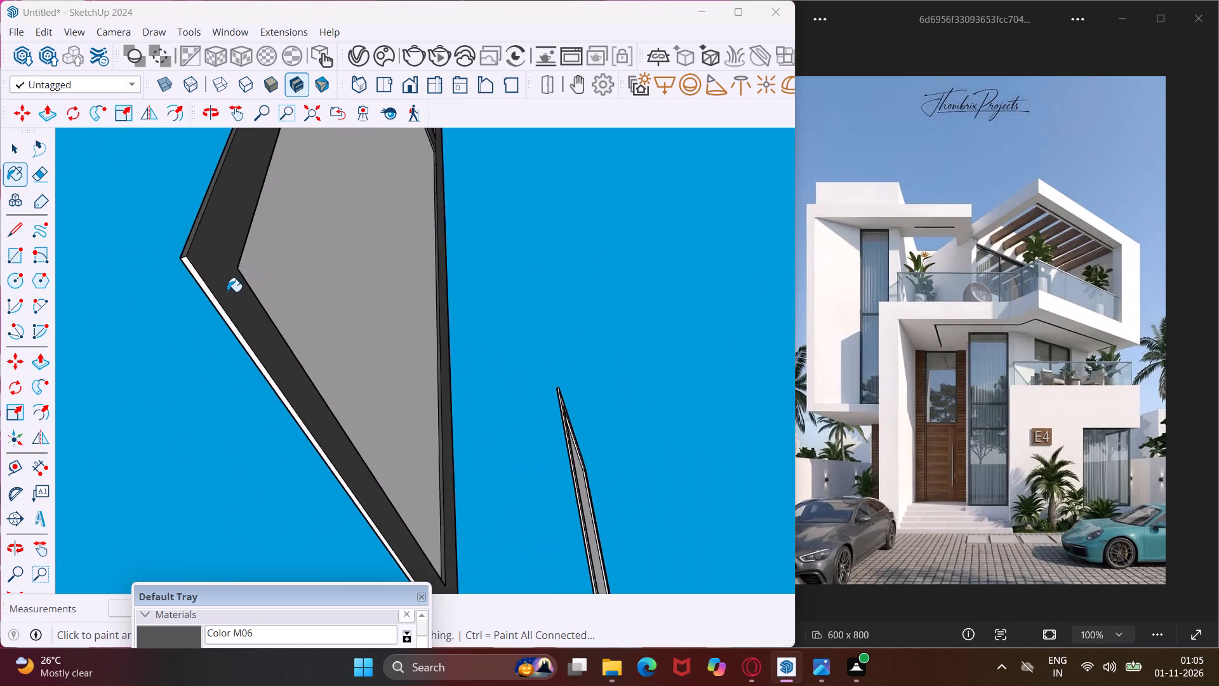
scroll(227, 292, "up", 5)
left_click(185, 267)
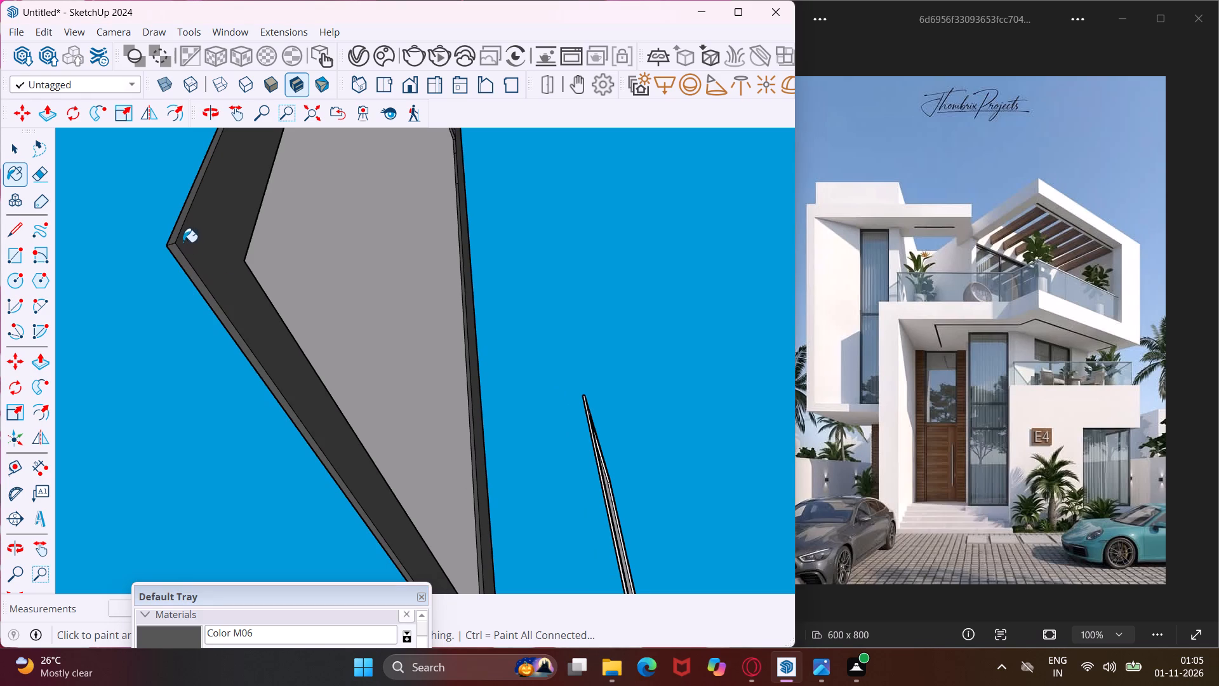
Paint the inner bottom and remaining inner side edges of the large window frame's lower opening with Color M06.
middle_click_drag(183, 242, 73, 615)
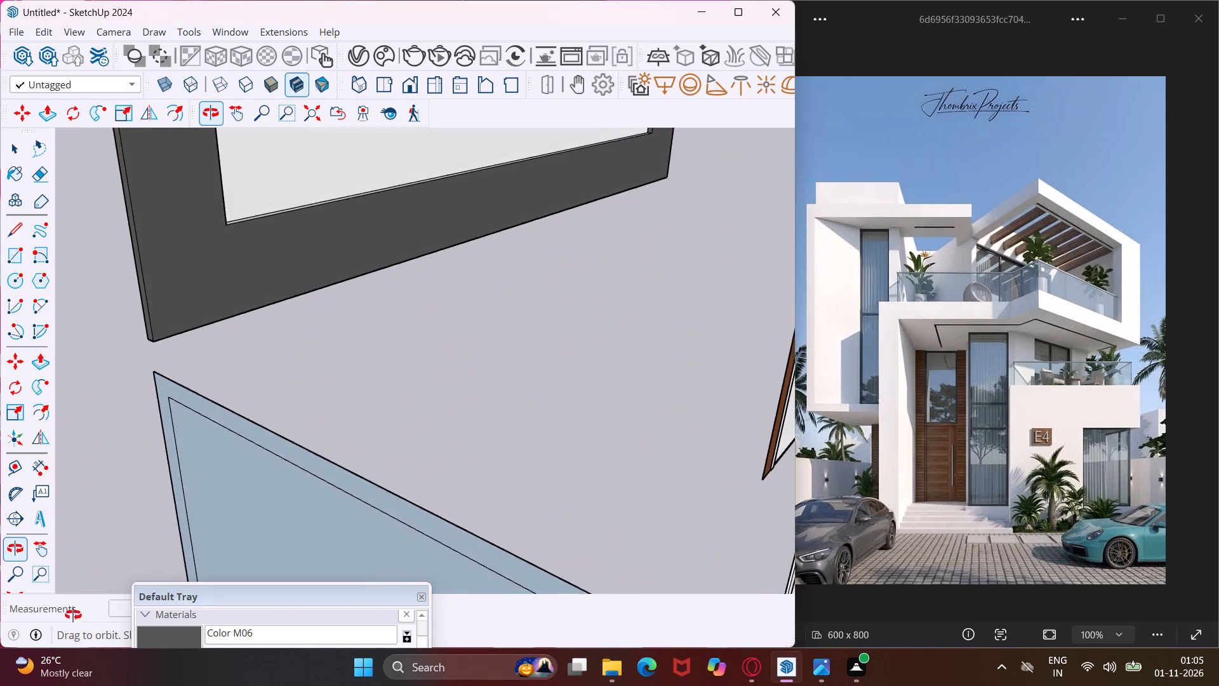
middle_click_drag(73, 615, 73, 685)
scroll(215, 220, "up", 3)
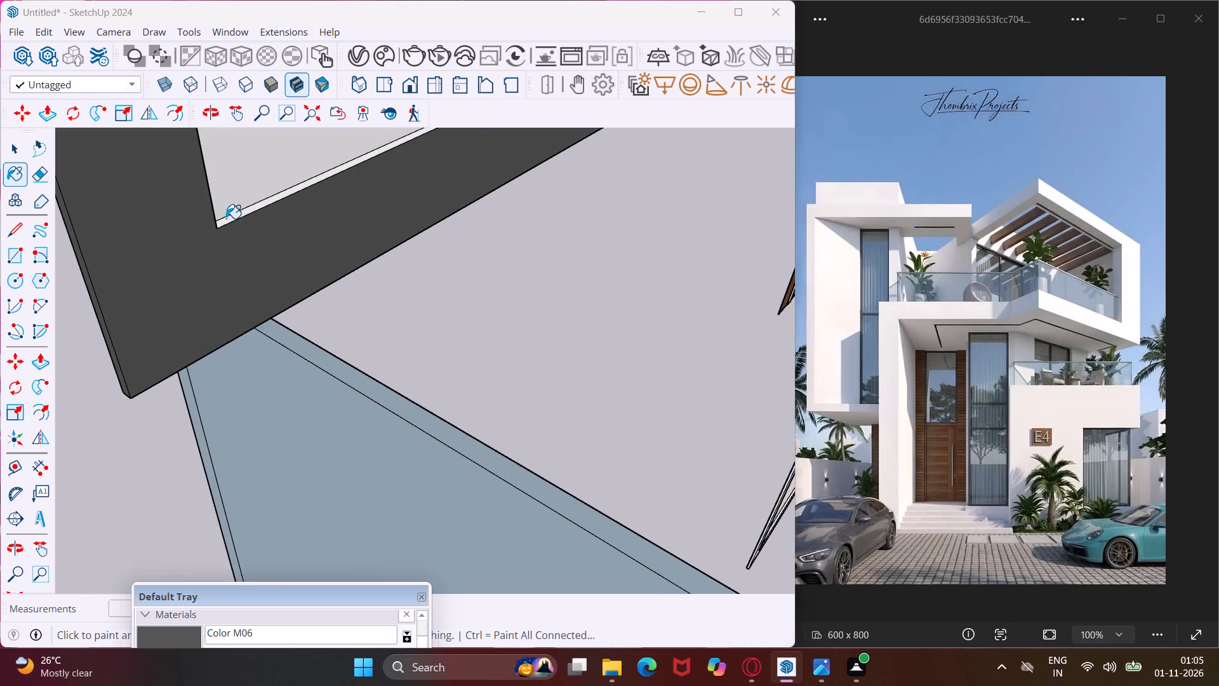
left_click(226, 219)
left_click(248, 211)
middle_click_drag(291, 202, 83, 229)
scroll(86, 228, "up", 1)
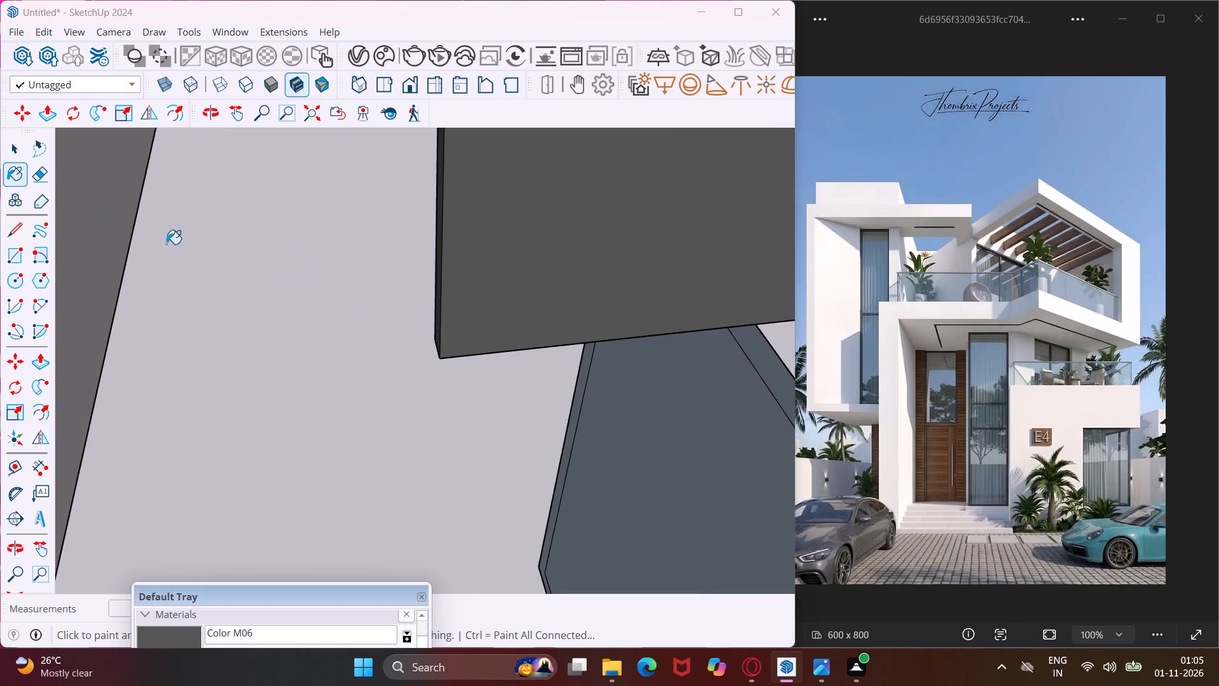
scroll(253, 266, "down", 6)
middle_click_drag(351, 241, 157, 256)
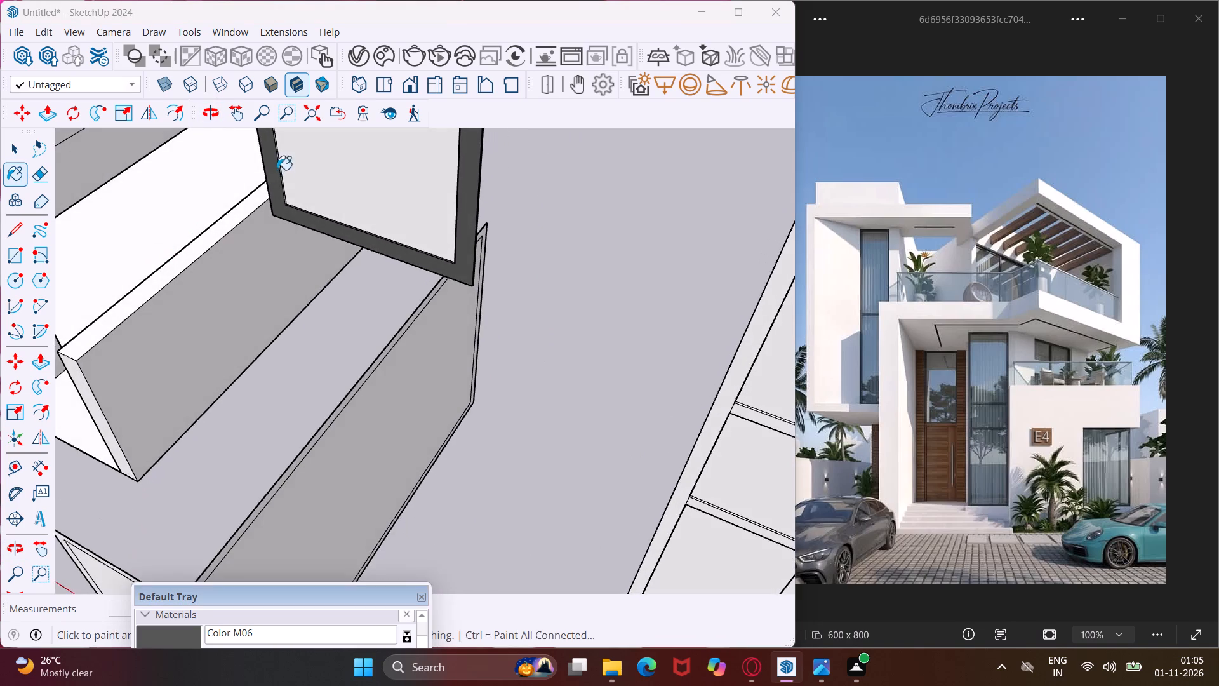
scroll(279, 168, "up", 15)
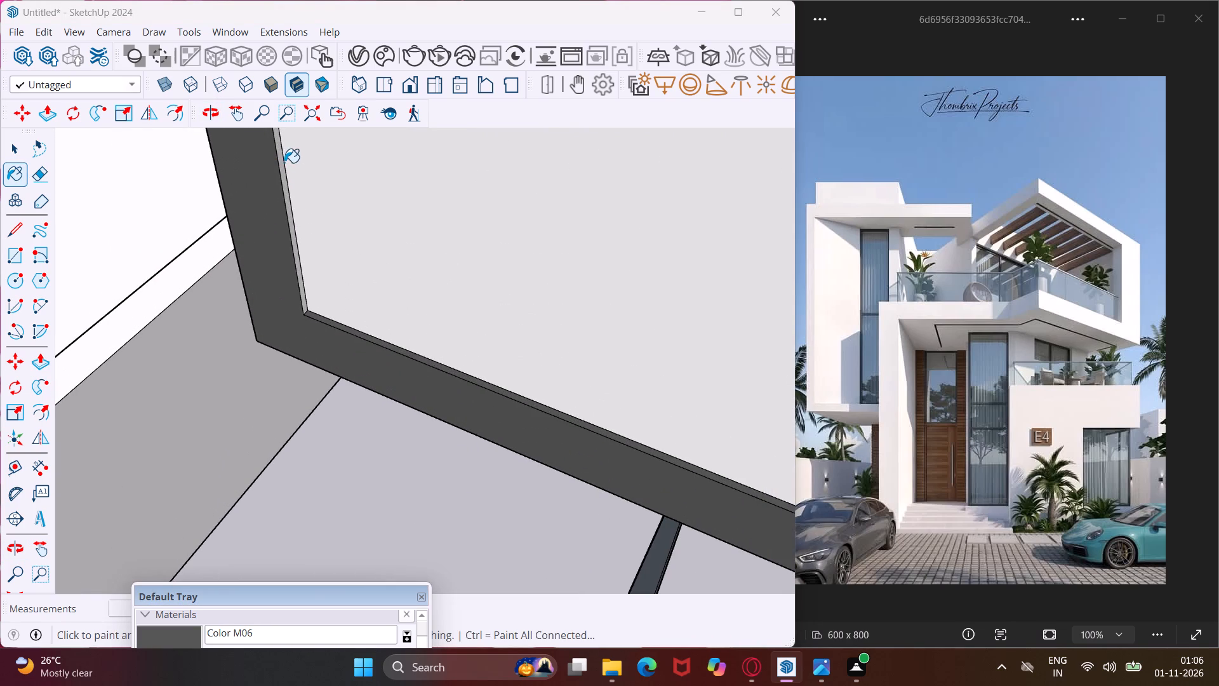
left_click(278, 161)
left_click(279, 162)
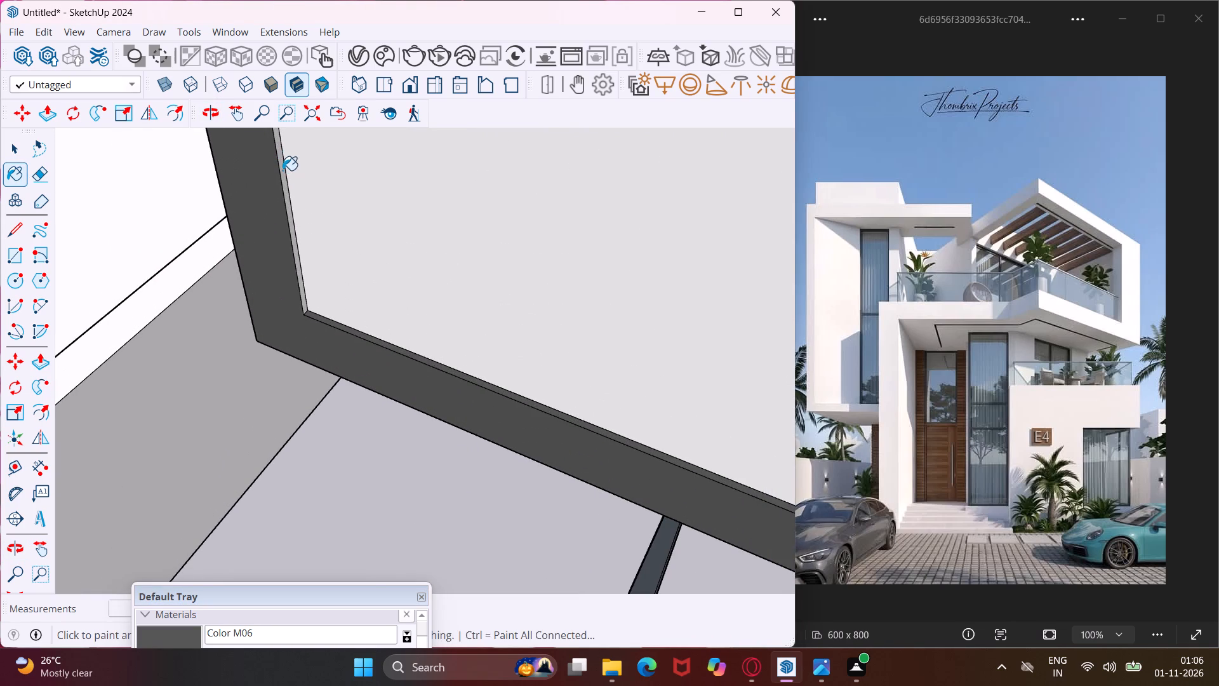
left_click(283, 170)
Paint the front face of the tall three-pane window frame with Color M06.
scroll(281, 211, "down", 19)
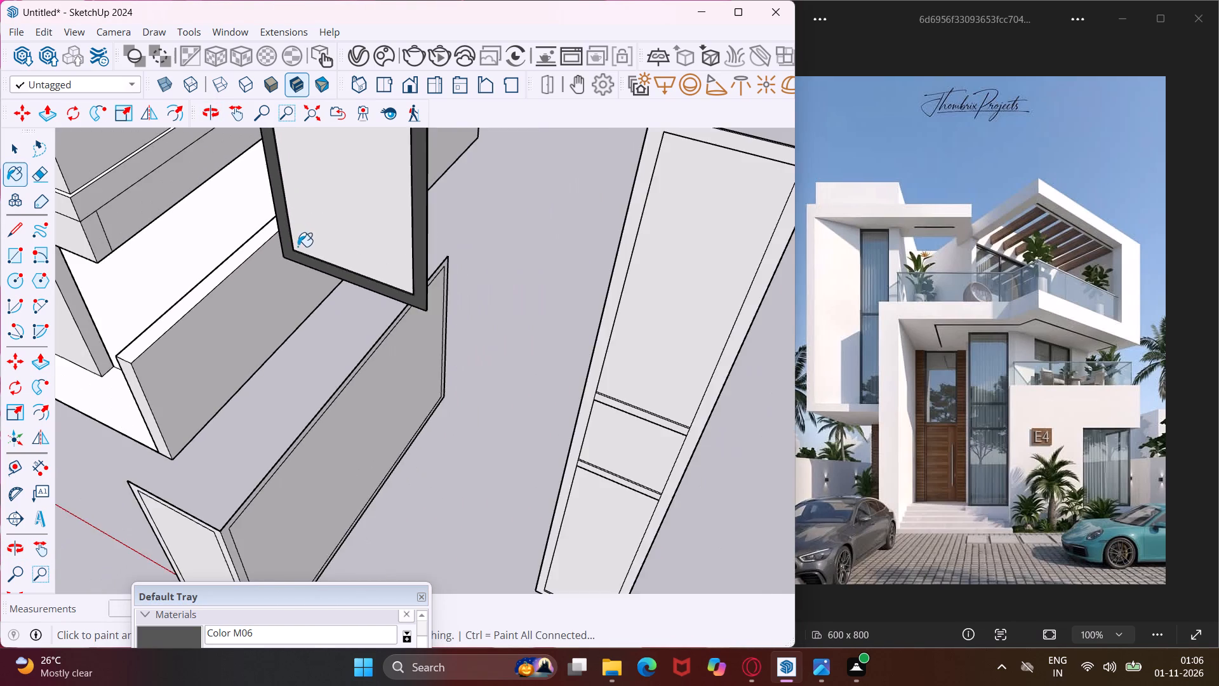
scroll(298, 246, "down", 5)
scroll(476, 196, "up", 9)
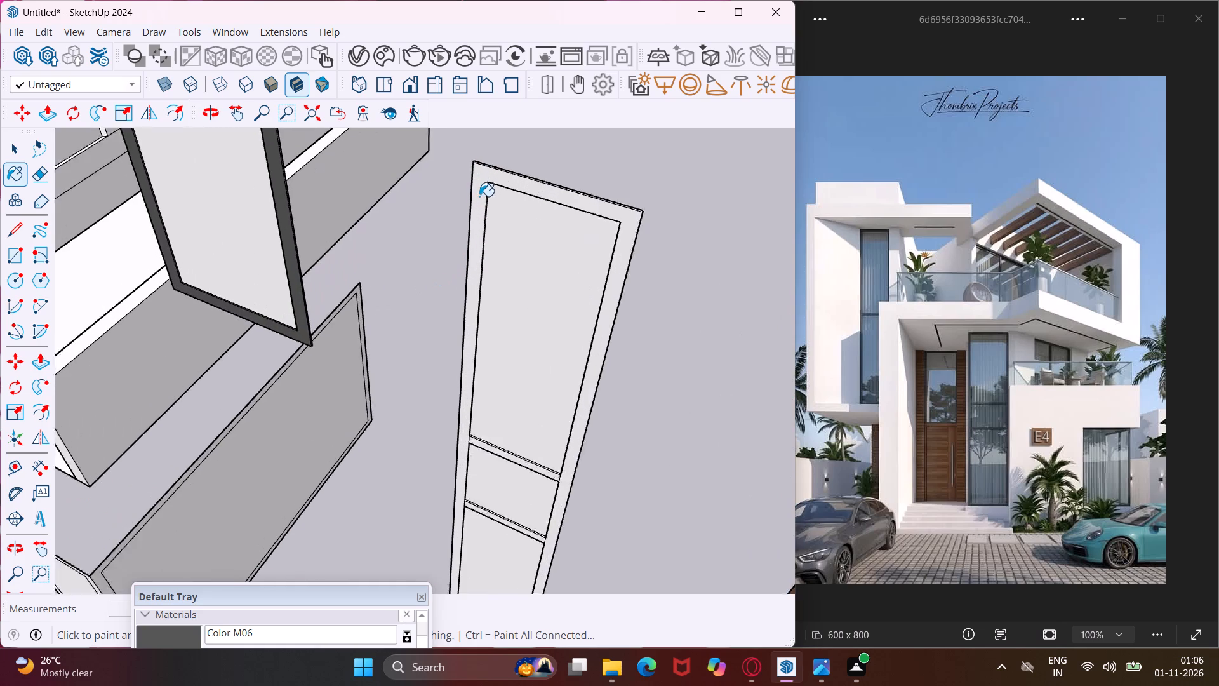
scroll(482, 194, "up", 3)
left_click(484, 186)
Paint both segments of the tall three-pane window frame's top outer edge with Color M06.
middle_click_drag(503, 170, 339, 306)
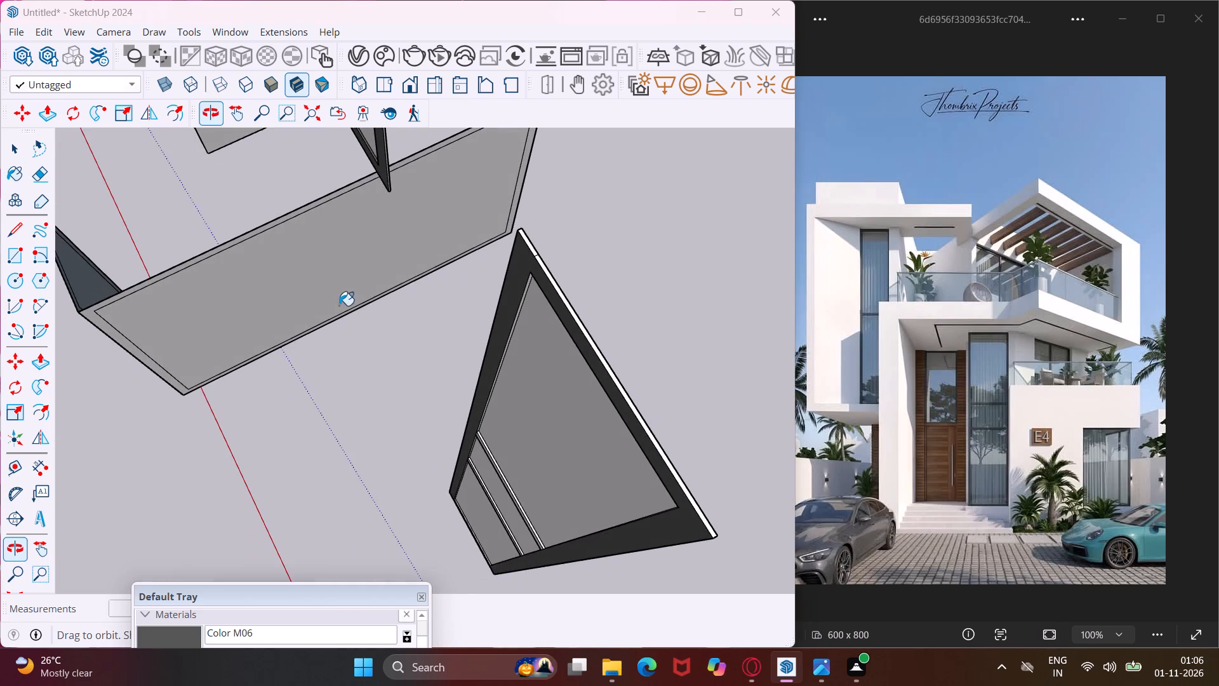
scroll(507, 246, "up", 4)
scroll(510, 236, "down", 3)
scroll(560, 220, "up", 2)
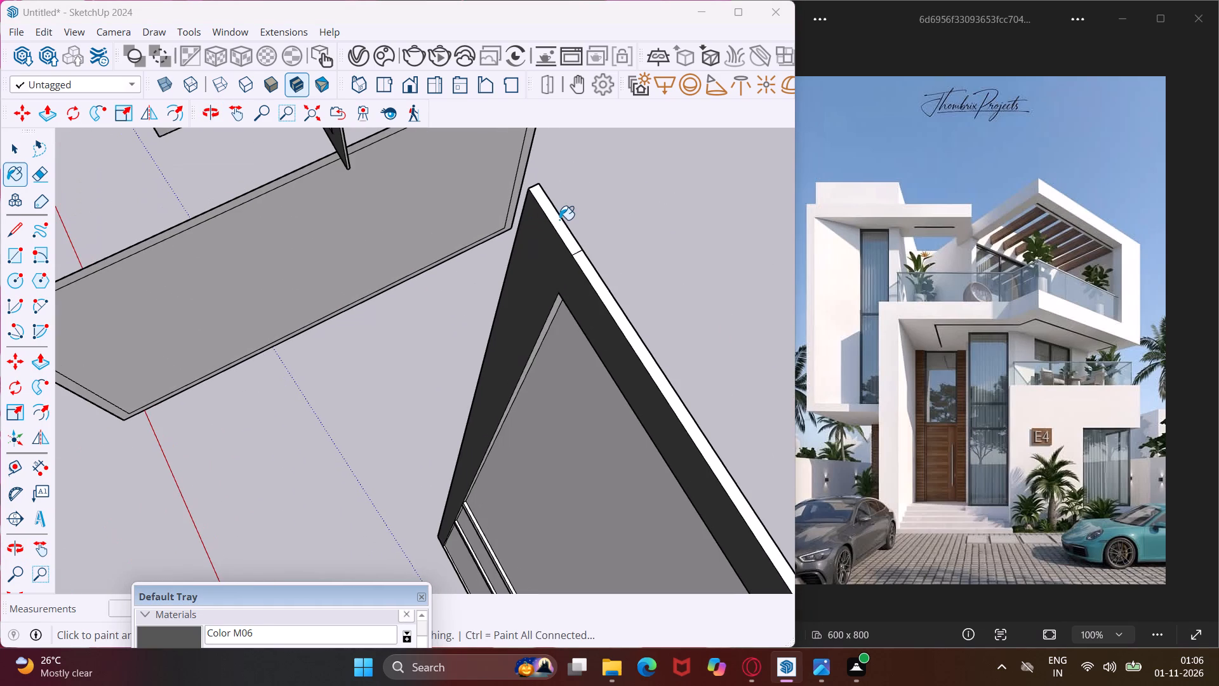
left_click(559, 220)
left_click(580, 266)
Paint one inner side edge of the tall three-pane window frame's top opening with Color M06.
middle_click_drag(577, 284, 557, 215)
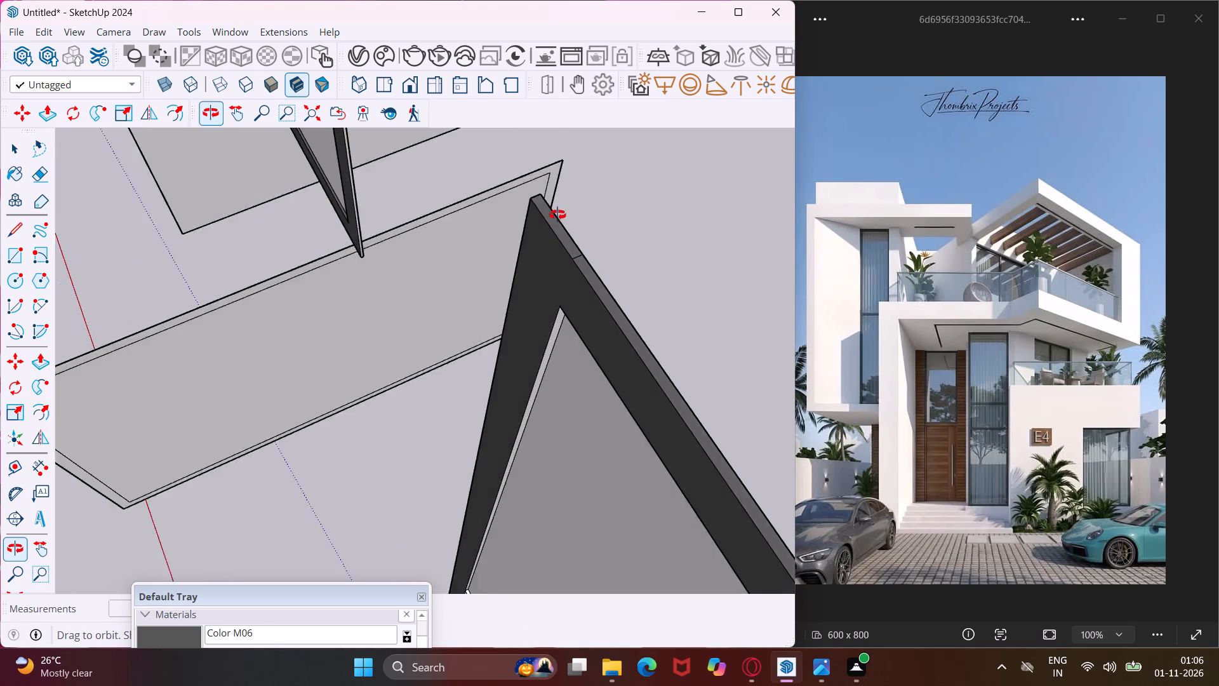
middle_click_drag(557, 215, 555, 79)
scroll(521, 199, "down", 7)
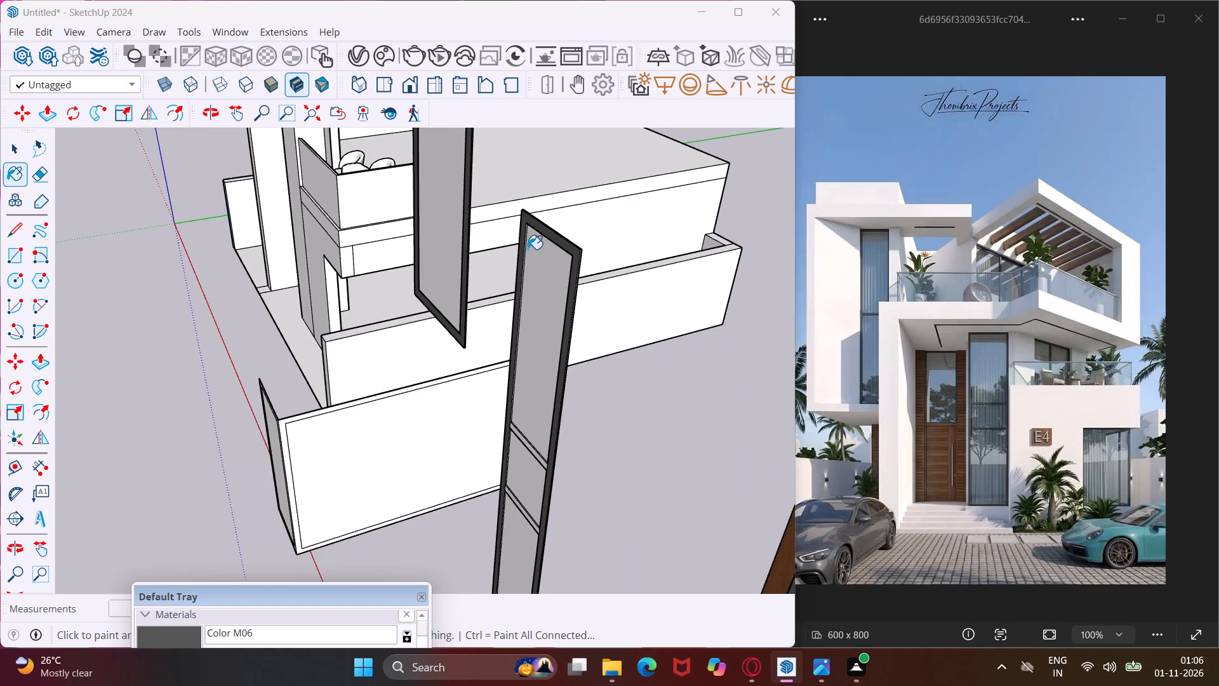
scroll(528, 249, "up", 13)
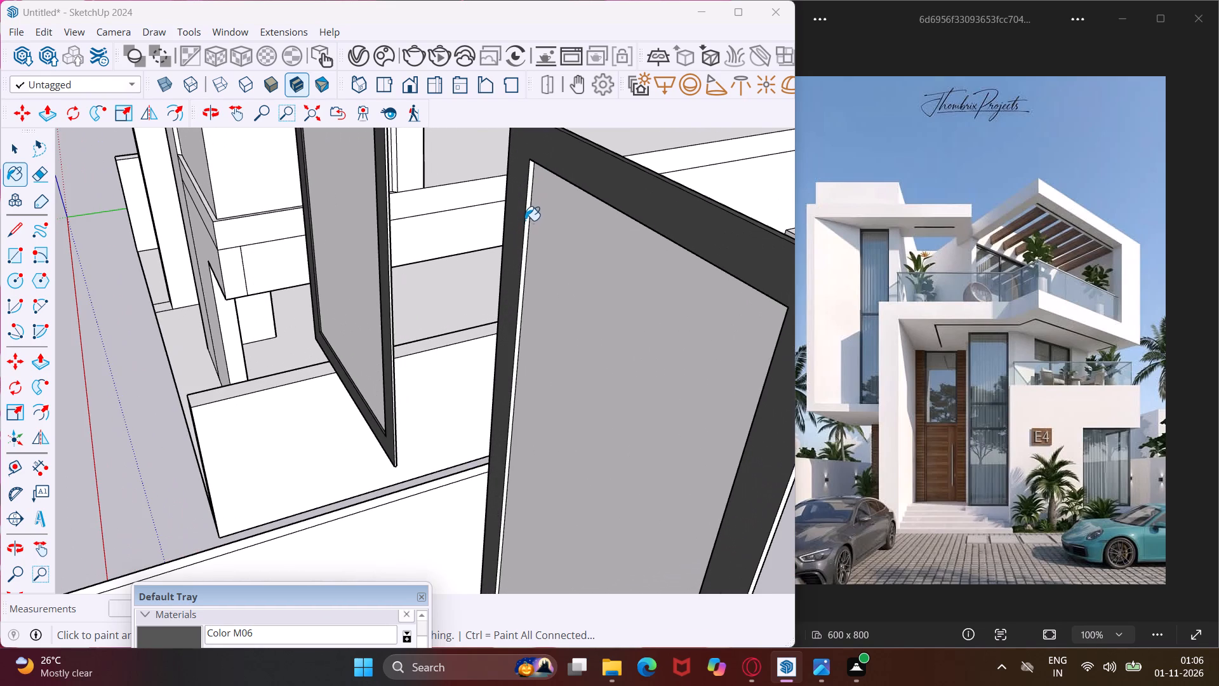
scroll(526, 217, "up", 6)
left_click(526, 217)
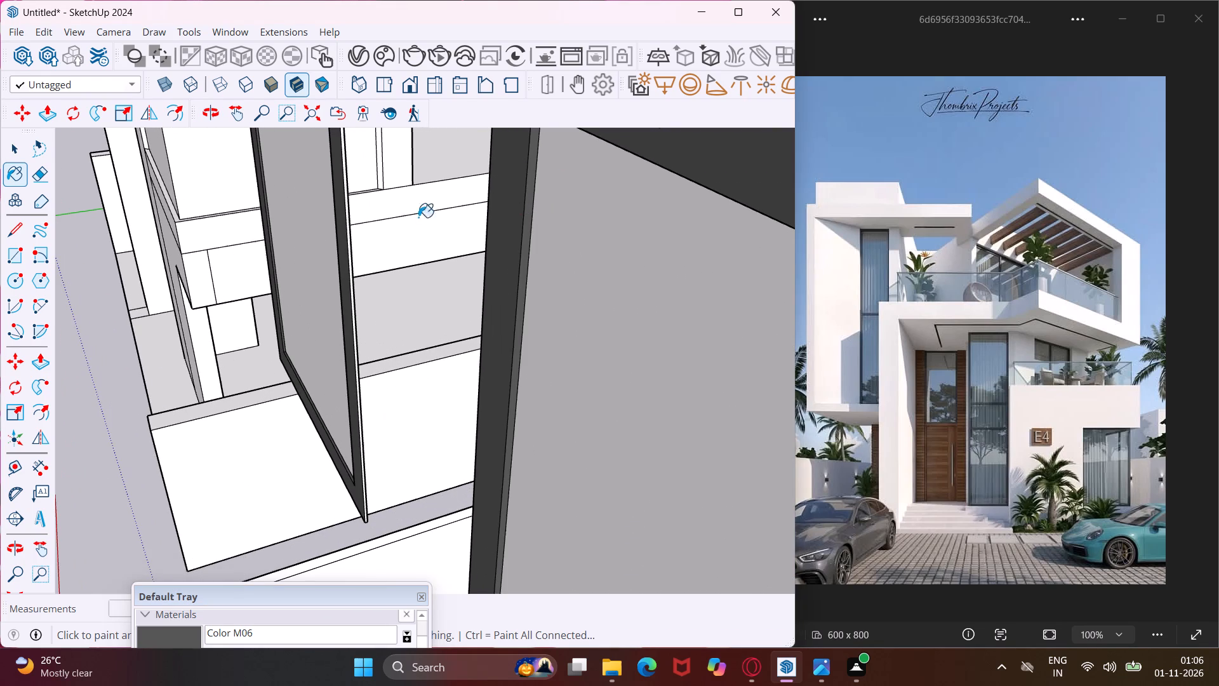
Paint the remaining white outer side edge of the large two-pane window frame with Color M06.
scroll(355, 227, "up", 3)
left_click(328, 224)
Paint the outer side edge of the tall three-pane window frame with Color M06.
scroll(333, 232, "down", 6)
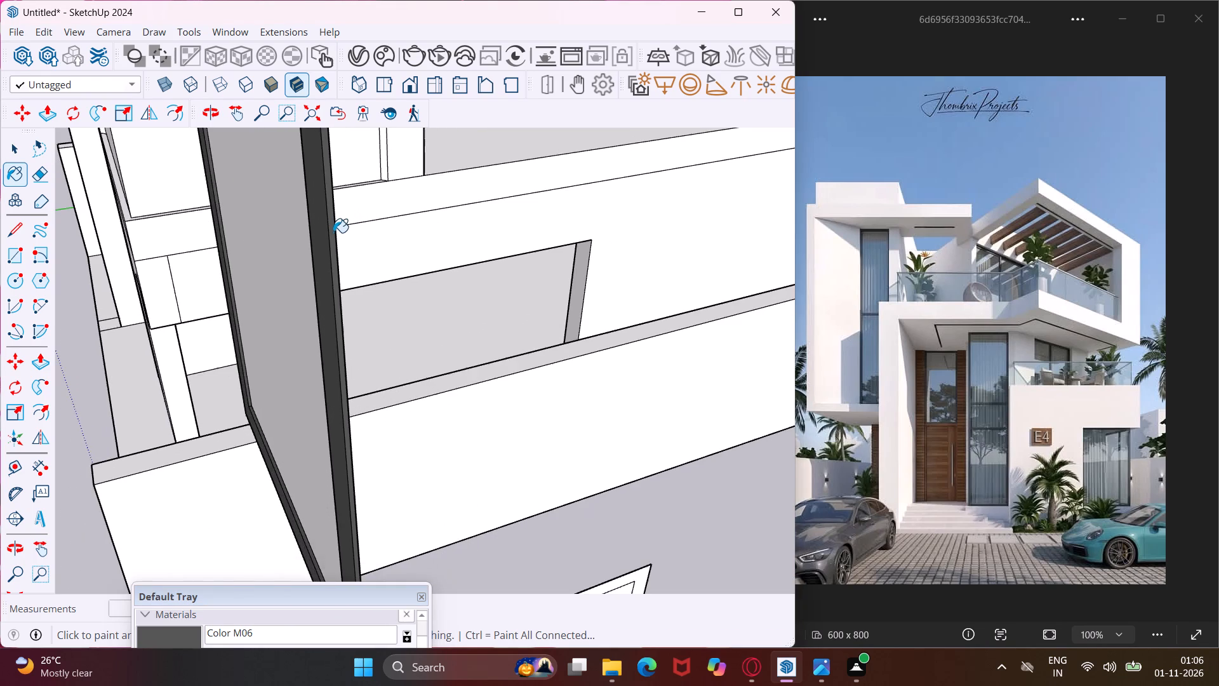
scroll(333, 232, "down", 13)
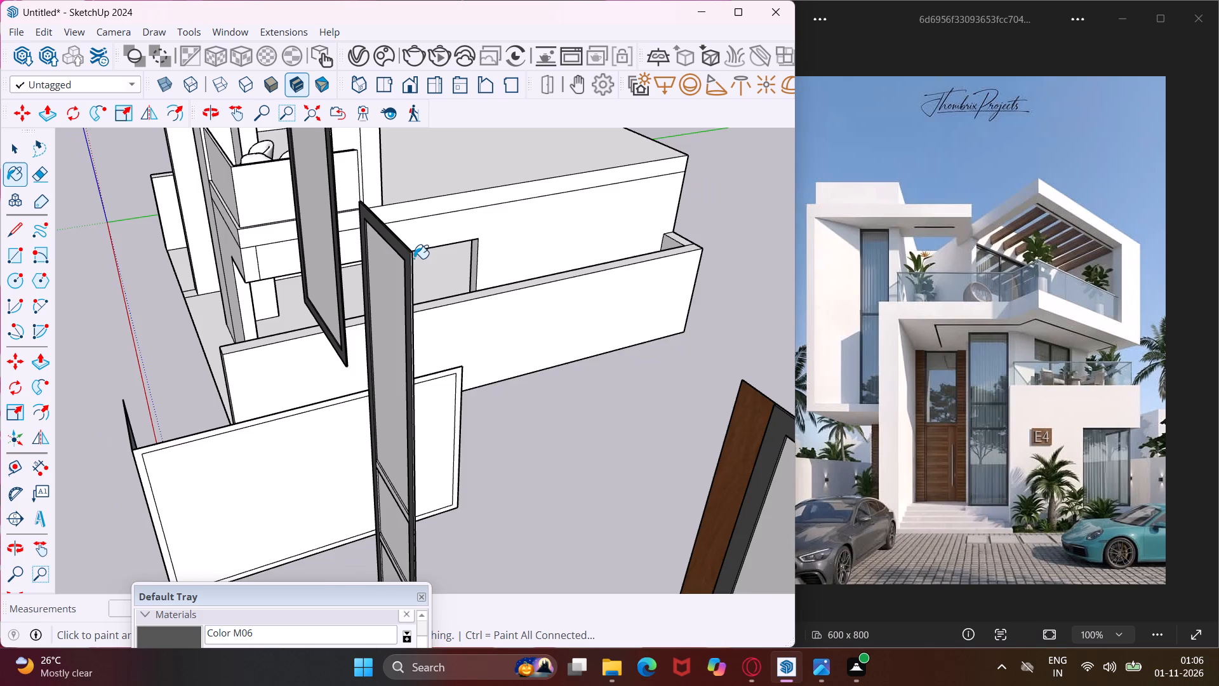
scroll(414, 259, "up", 10)
left_click(408, 253)
Paint the inner top edge and the opposite inner side edge of the three-pane frame's top opening with Color M06.
middle_click_drag(408, 253, 420, 217)
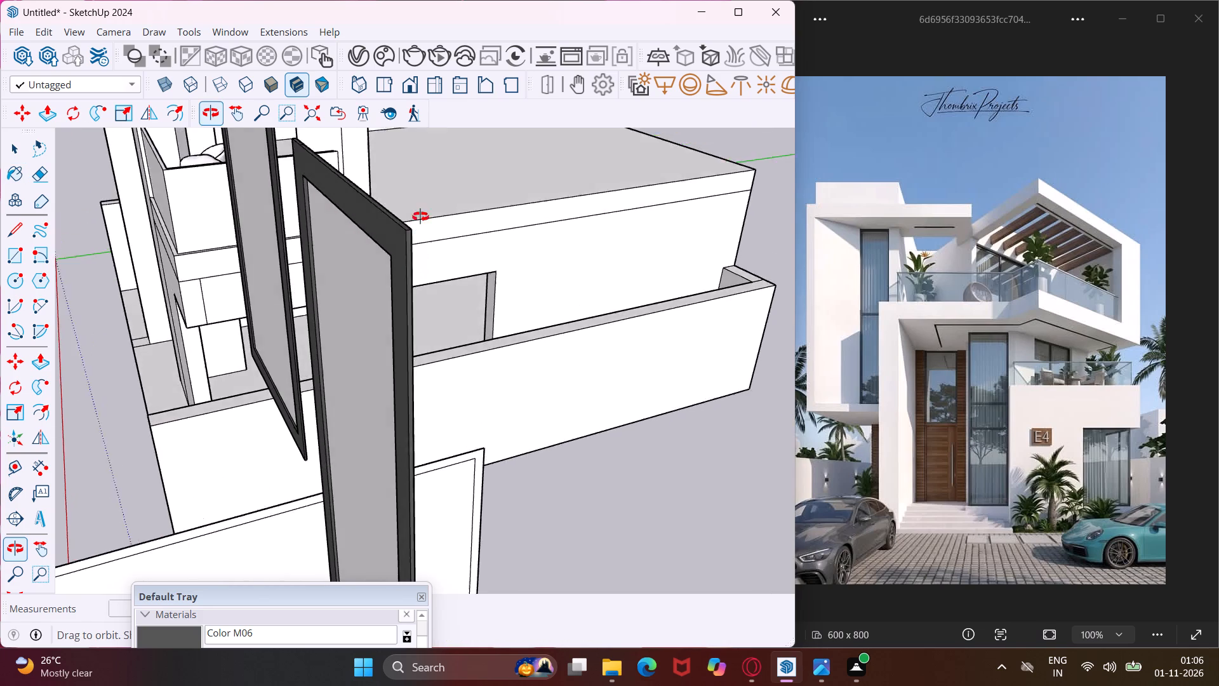
middle_click_drag(420, 217, 910, 133)
middle_click_drag(479, 264, 598, 198)
scroll(493, 245, "up", 9)
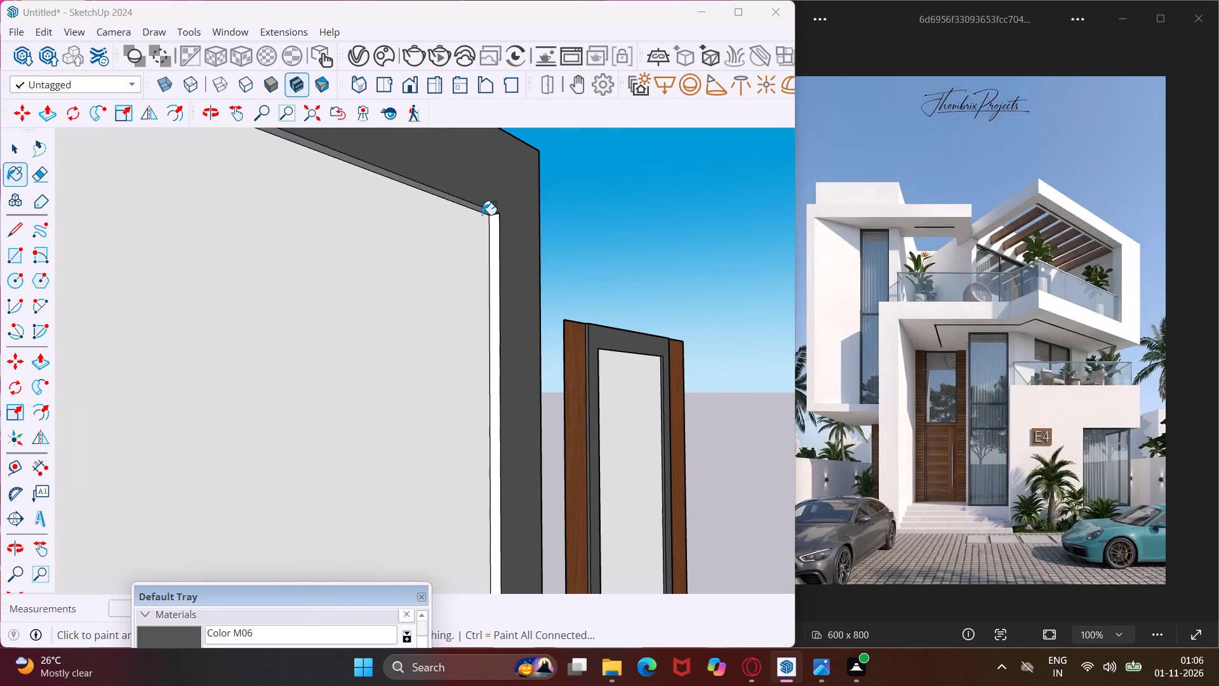
left_click(479, 209)
left_click(492, 232)
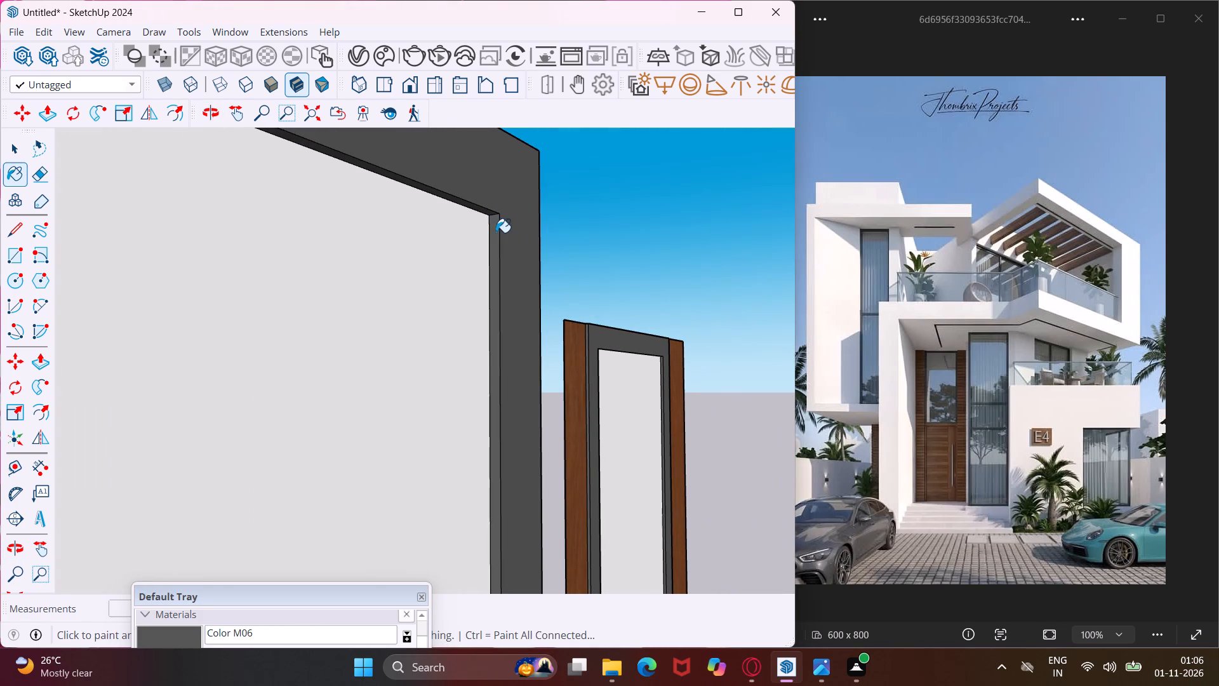
Paint the opposite outer side edge of the tall three-pane window frame with Color M06.
scroll(492, 198, "down", 16)
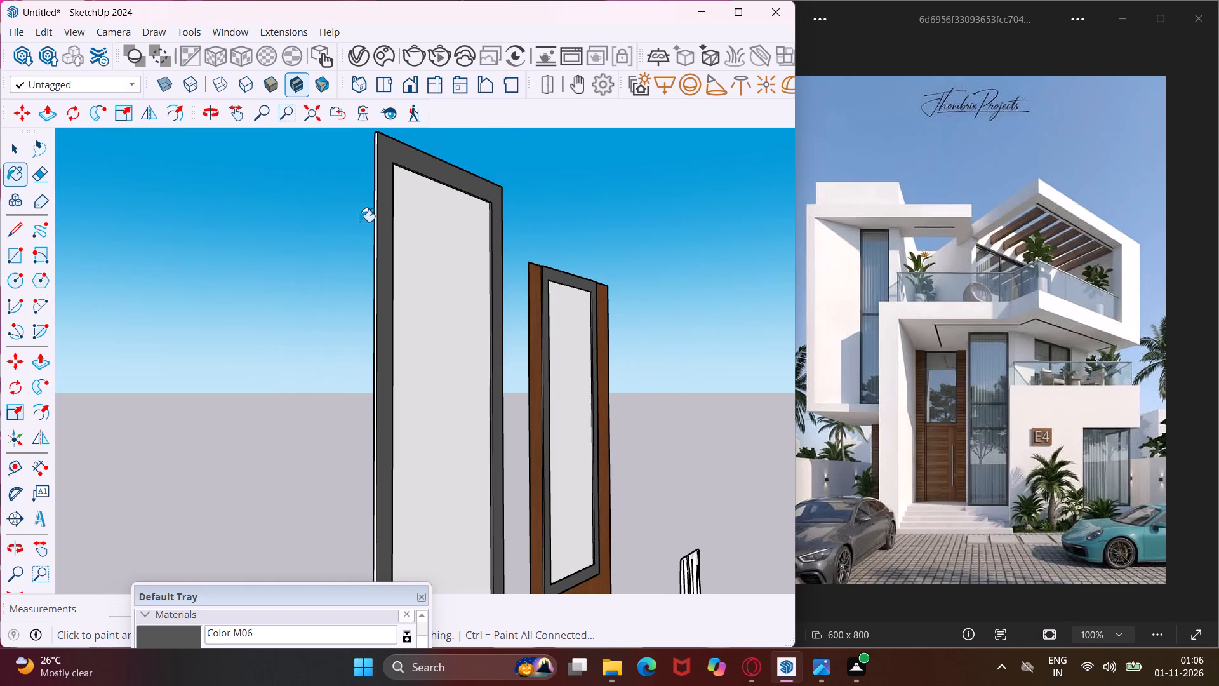
scroll(375, 159, "up", 11)
left_click(379, 166)
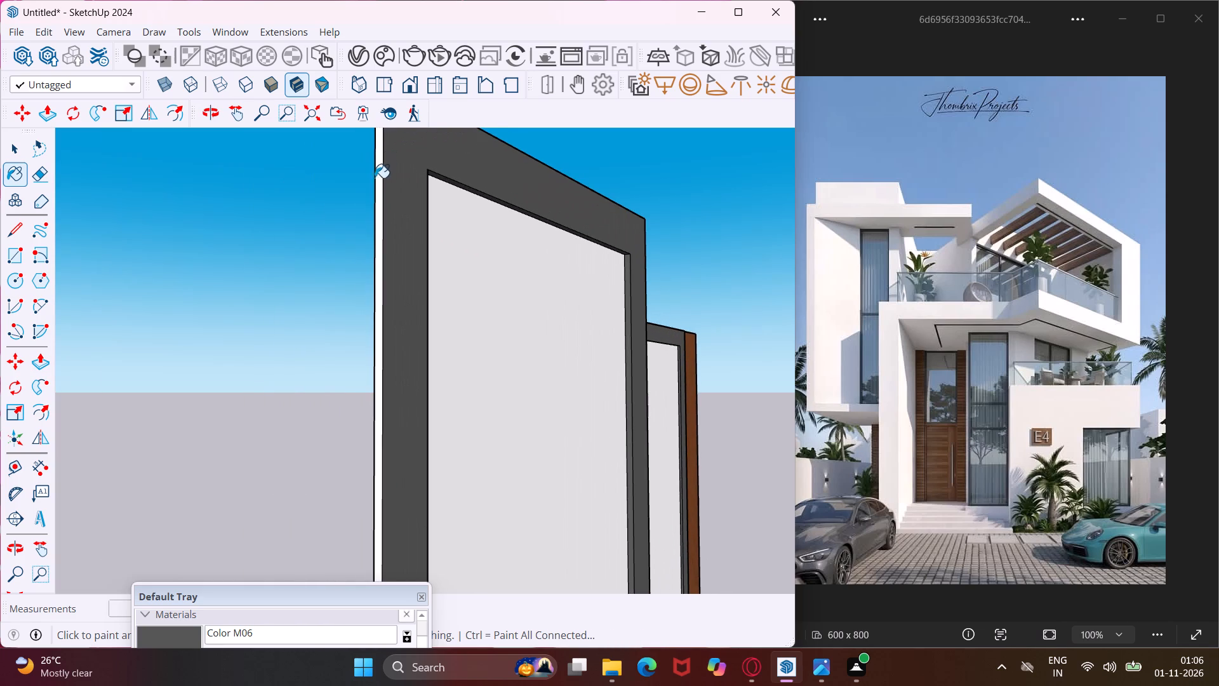
Paint the frame faces on the short and long sides of the L-shaped corner window with Color M06.
scroll(324, 262, "down", 11)
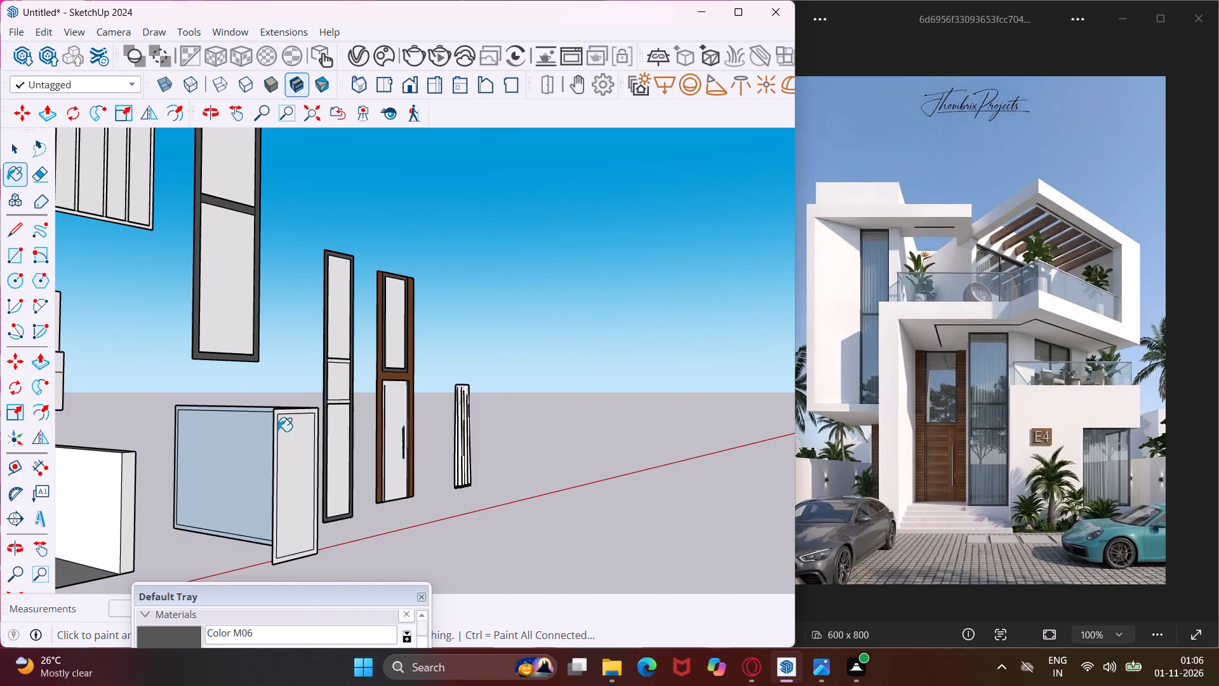
scroll(270, 439, "up", 14)
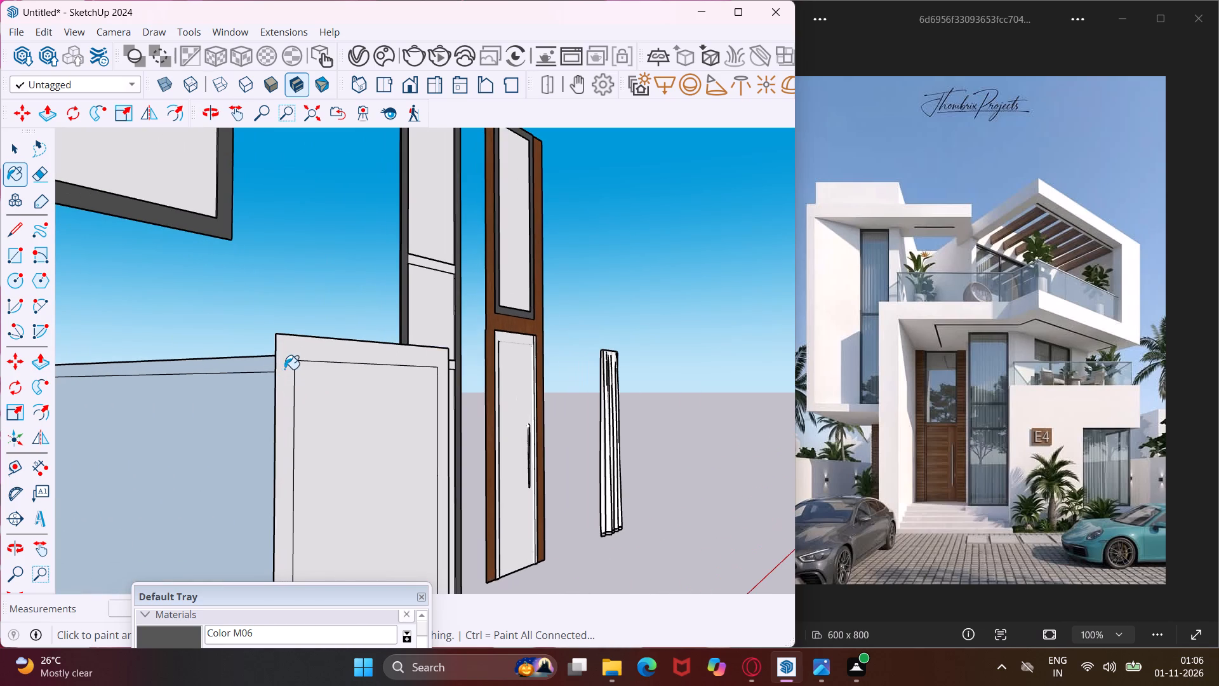
left_click(284, 369)
scroll(297, 364, "up", 5)
middle_click_drag(296, 358, 413, 321)
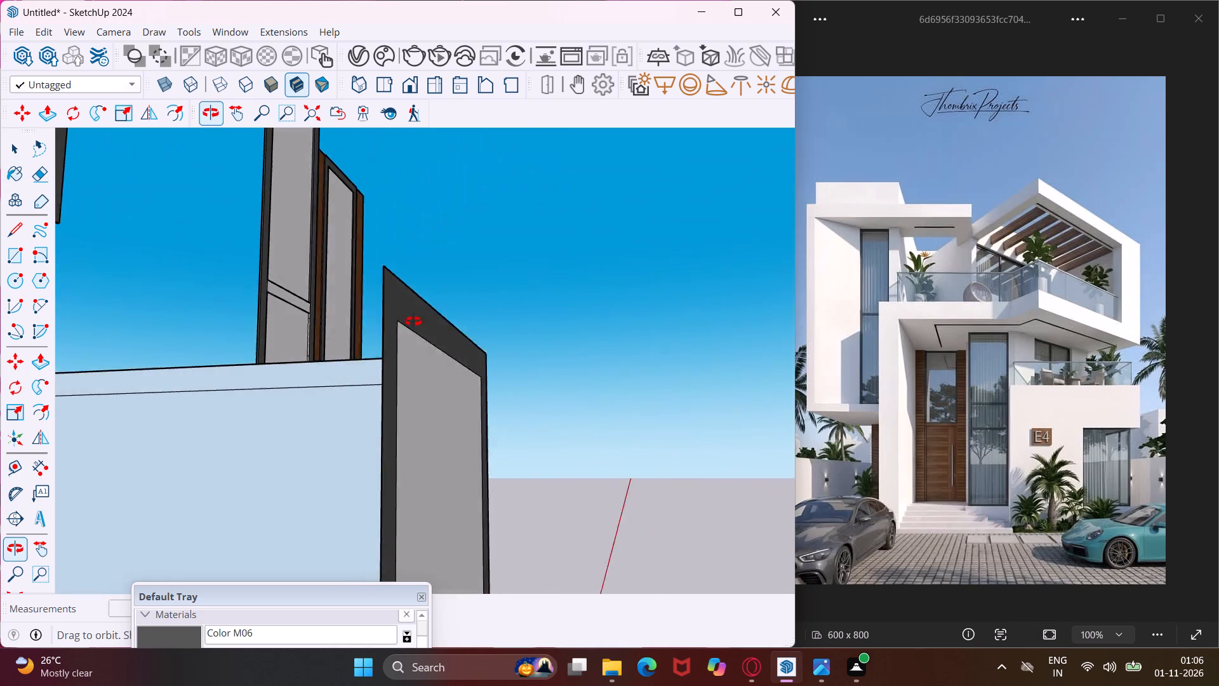
middle_click_drag(413, 321, 192, 457)
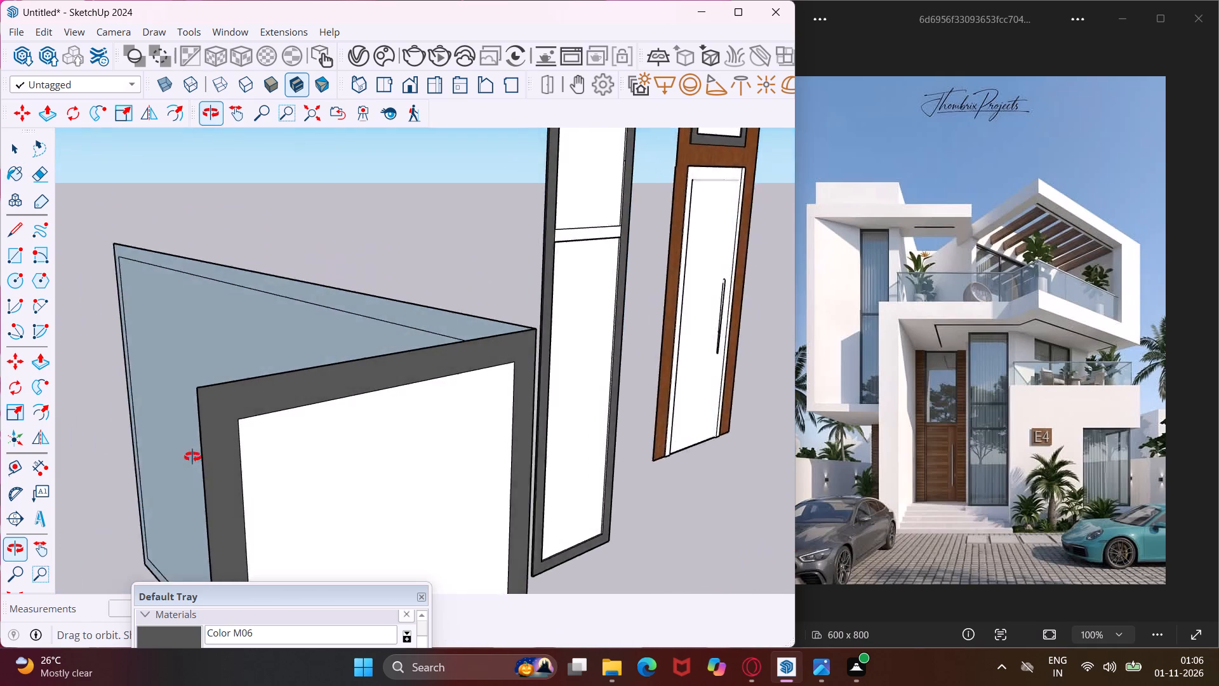
middle_click_drag(192, 457, 102, 497)
middle_click_drag(547, 366, 299, 319)
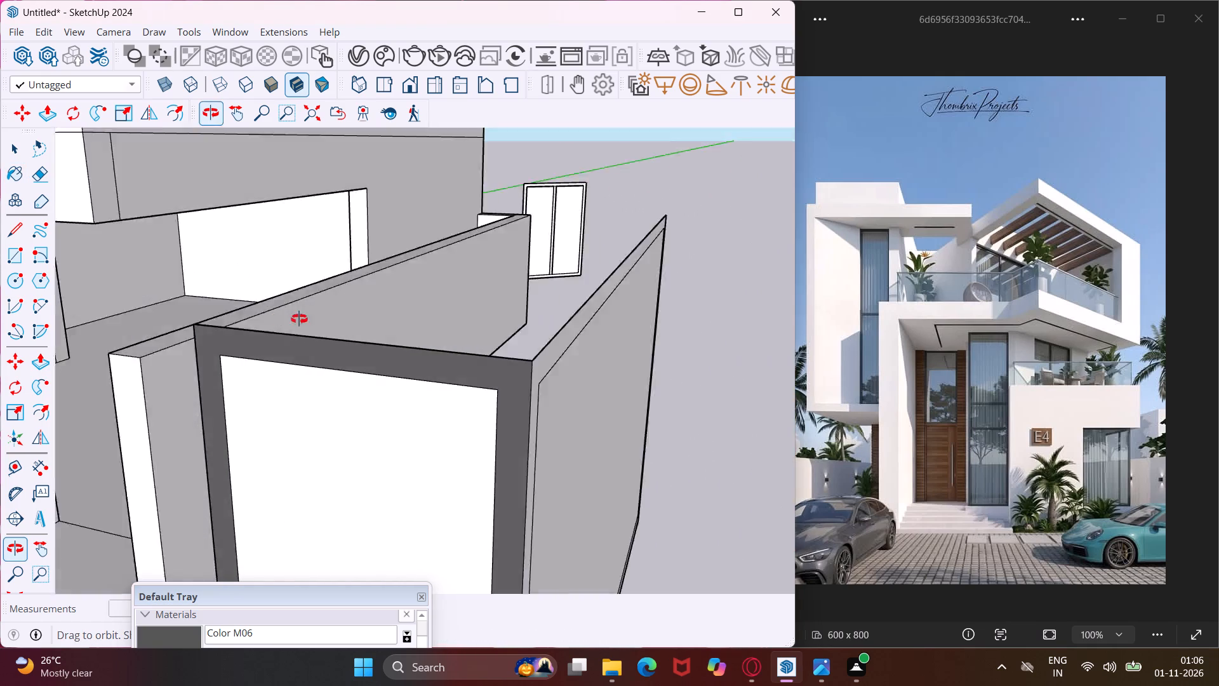
middle_click_drag(299, 319, 240, 319)
scroll(490, 380, "up", 5)
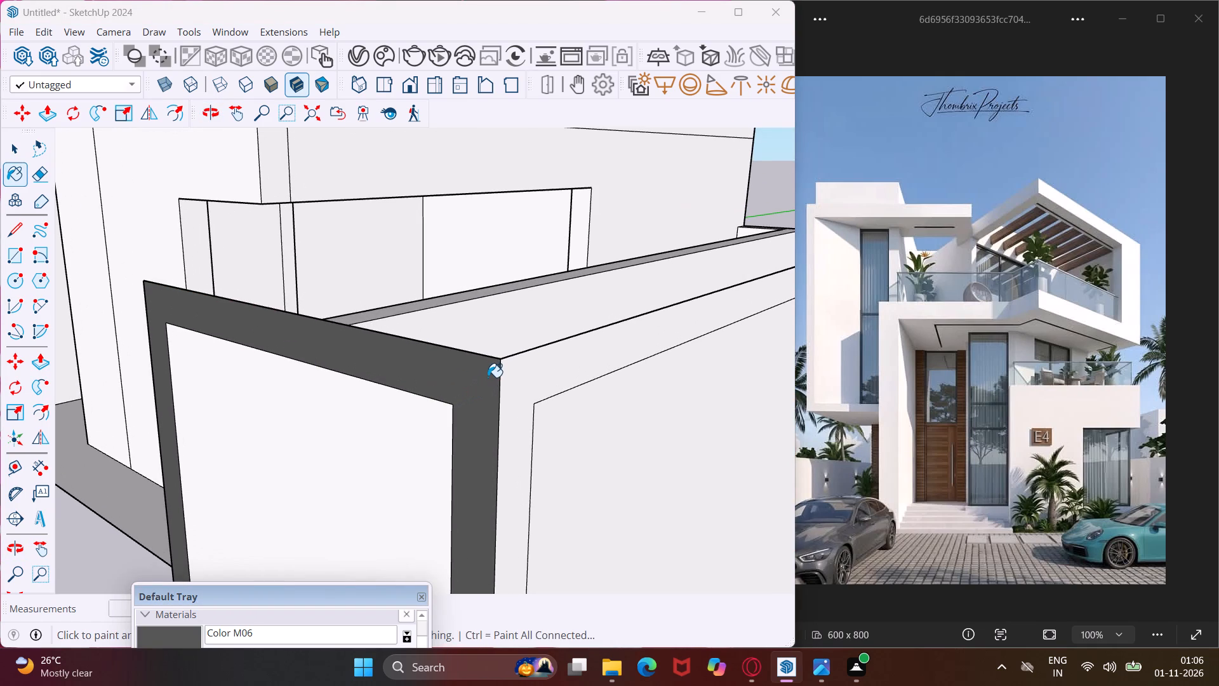
left_click(510, 379)
Paint the lower and upper crossbars of the tall three-pane window frame with Color M06.
scroll(394, 344, "down", 11)
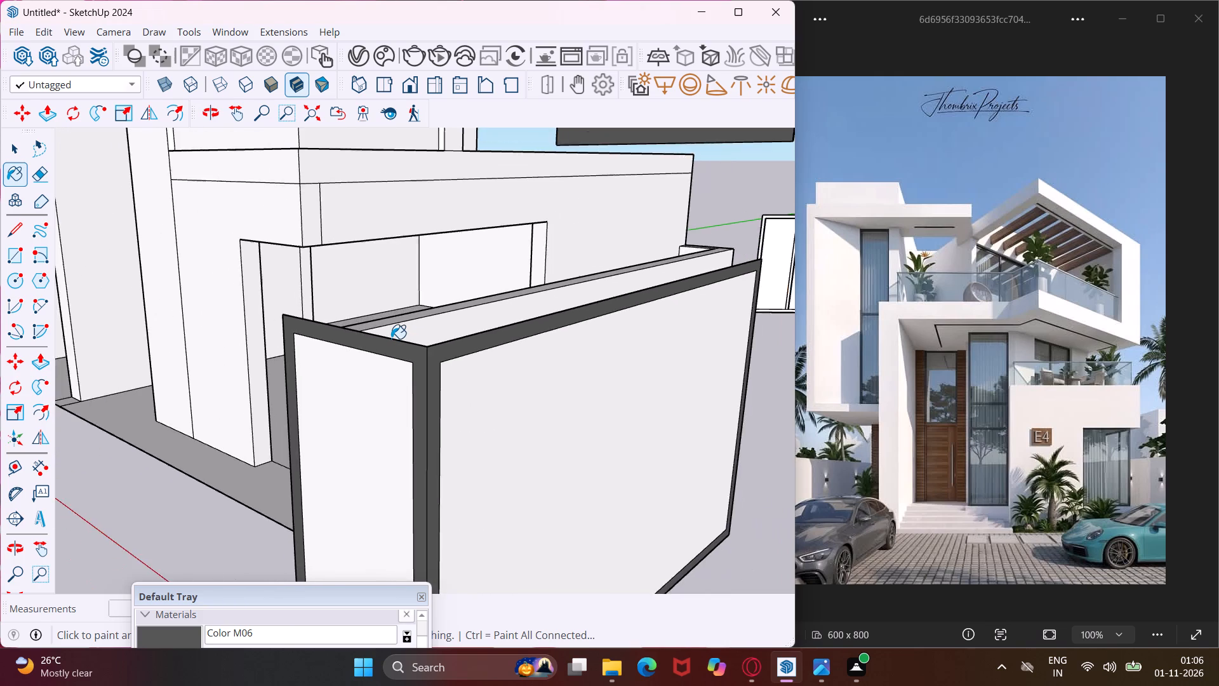
scroll(390, 339, "down", 8)
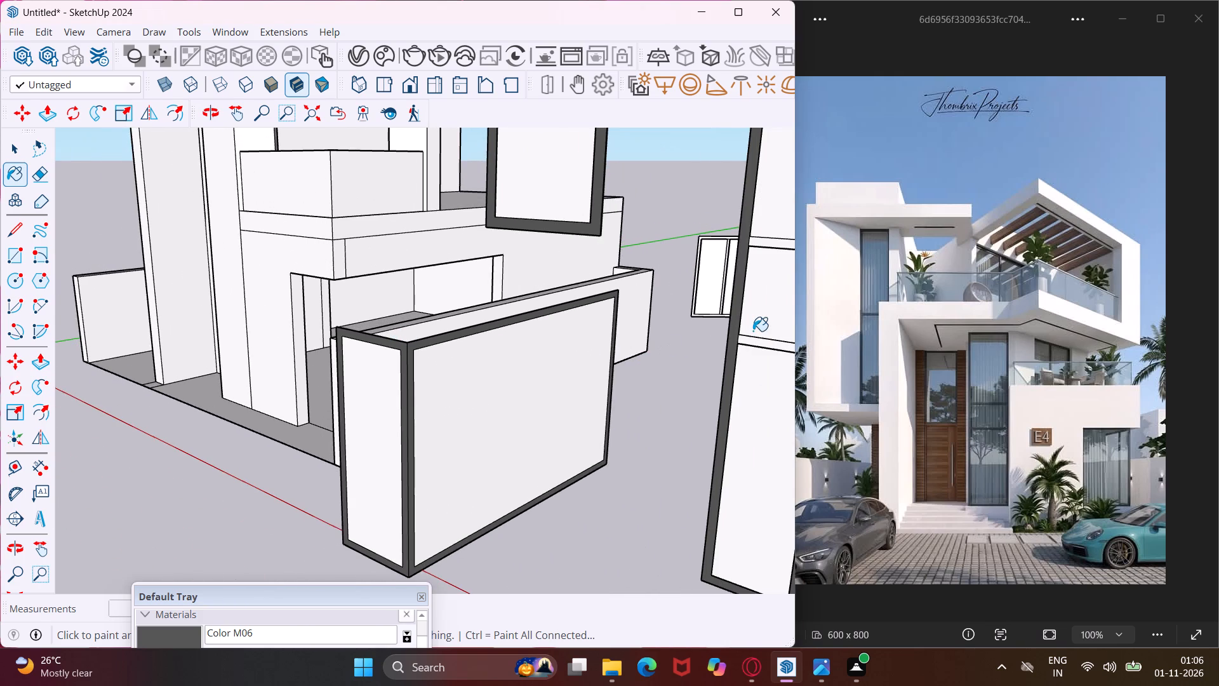
scroll(754, 331, "up", 8)
left_click(754, 343)
scroll(664, 315, "down", 4)
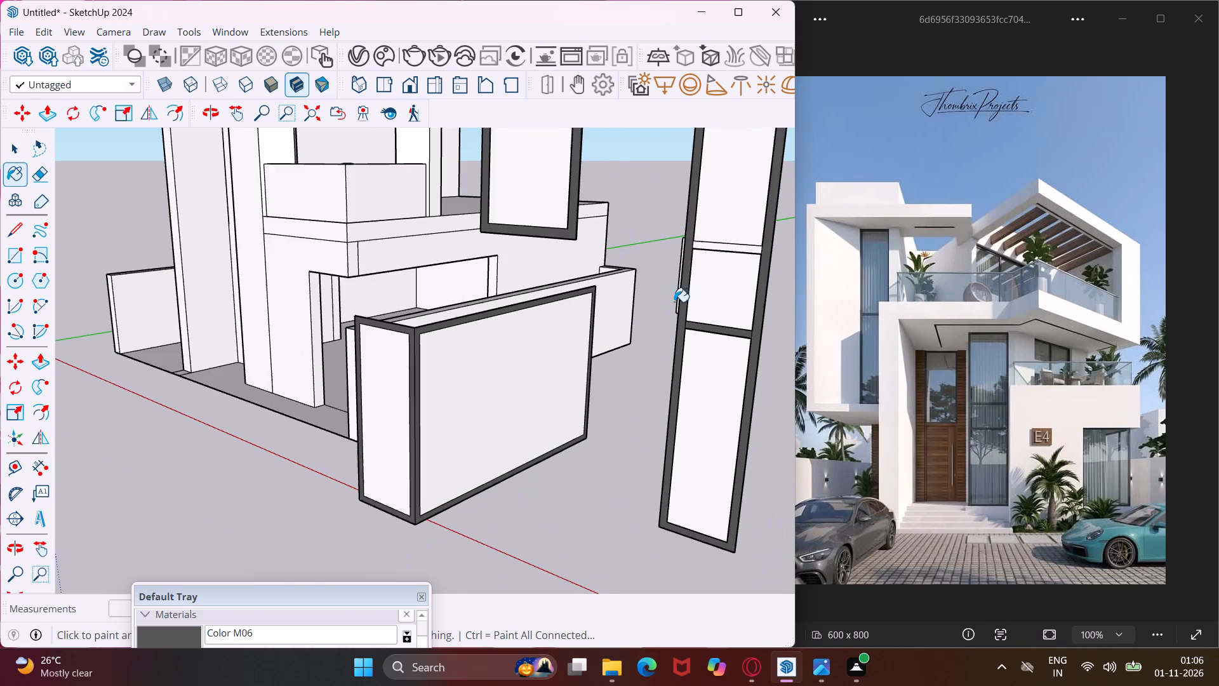
scroll(714, 247, "up", 6)
left_click(714, 247)
Paint a white section of the three-pane frame's outer side edge and the middle opening's inner side edge with Color M06.
middle_click_drag(714, 247, 636, 263)
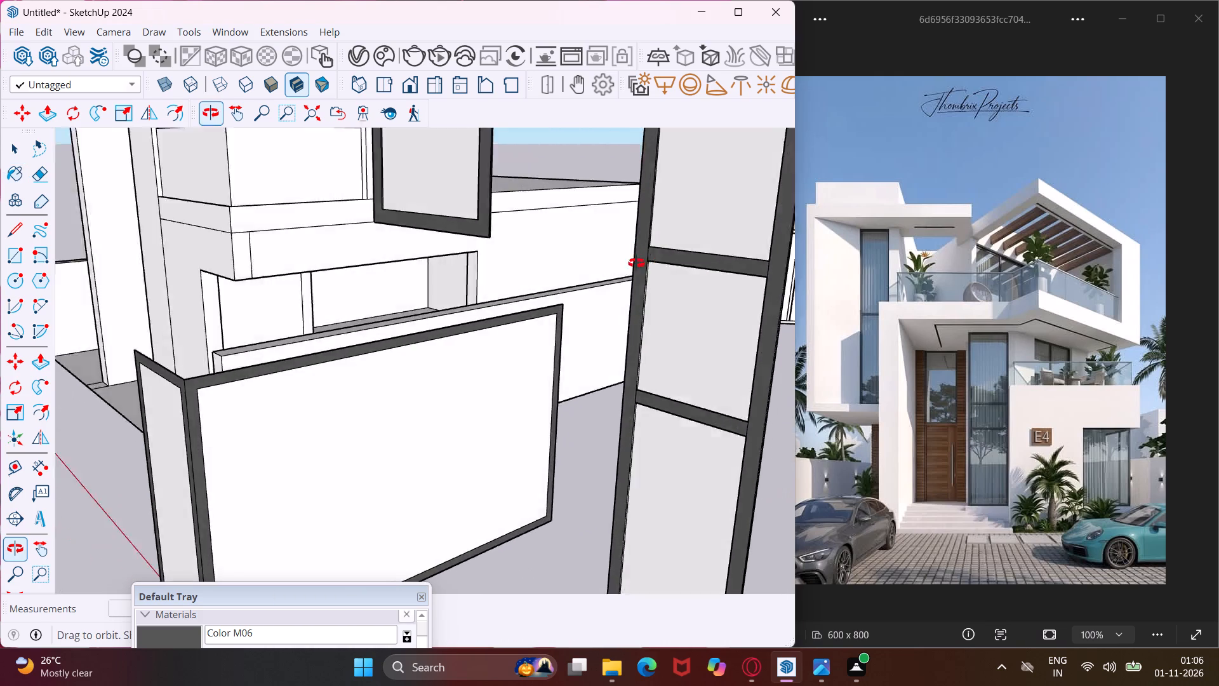
middle_click_drag(636, 263, 567, 280)
scroll(616, 376, "up", 8)
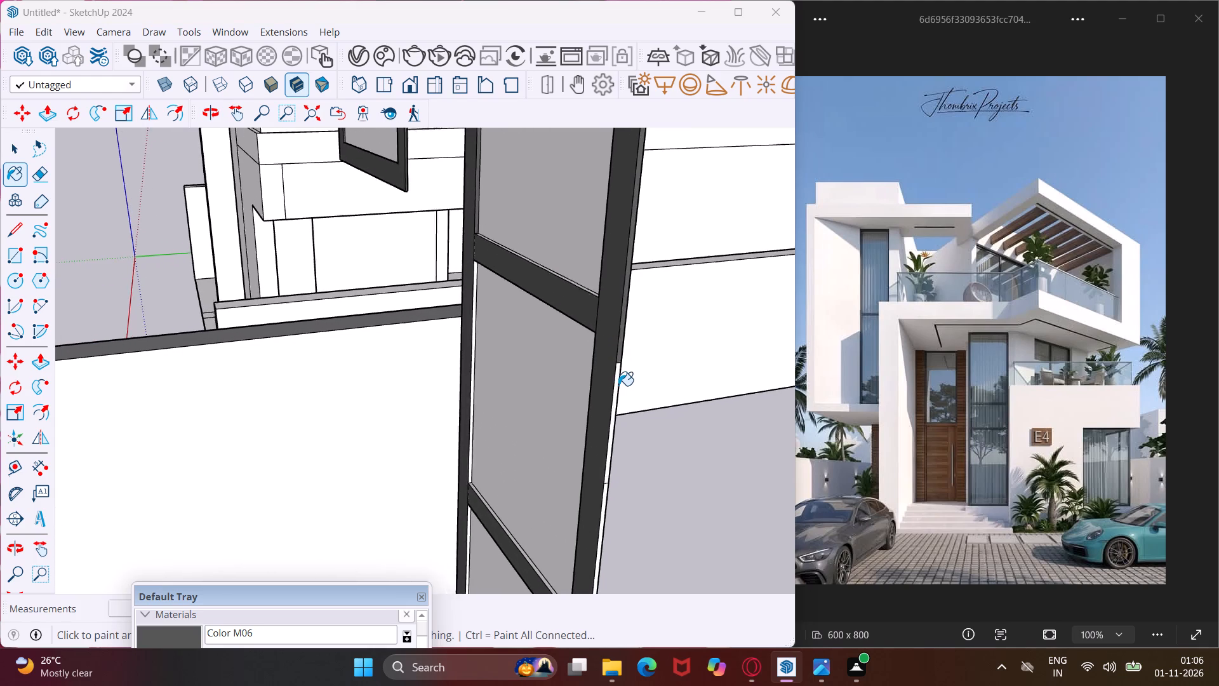
scroll(618, 386, "up", 1)
left_click(618, 386)
scroll(433, 335, "up", 5)
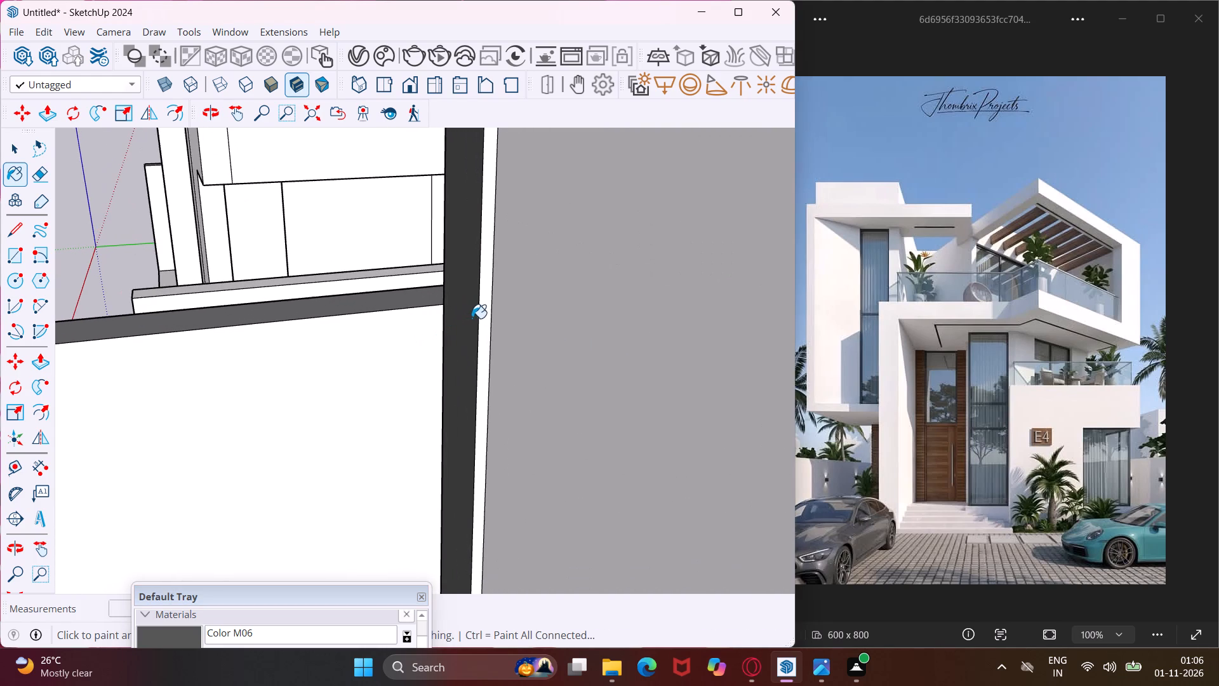
left_click(479, 318)
left_click(483, 321)
Paint the inner side edge of the three-pane frame's bottom opening and the lower crossbar's top edge with Color M06.
scroll(432, 318, "down", 6)
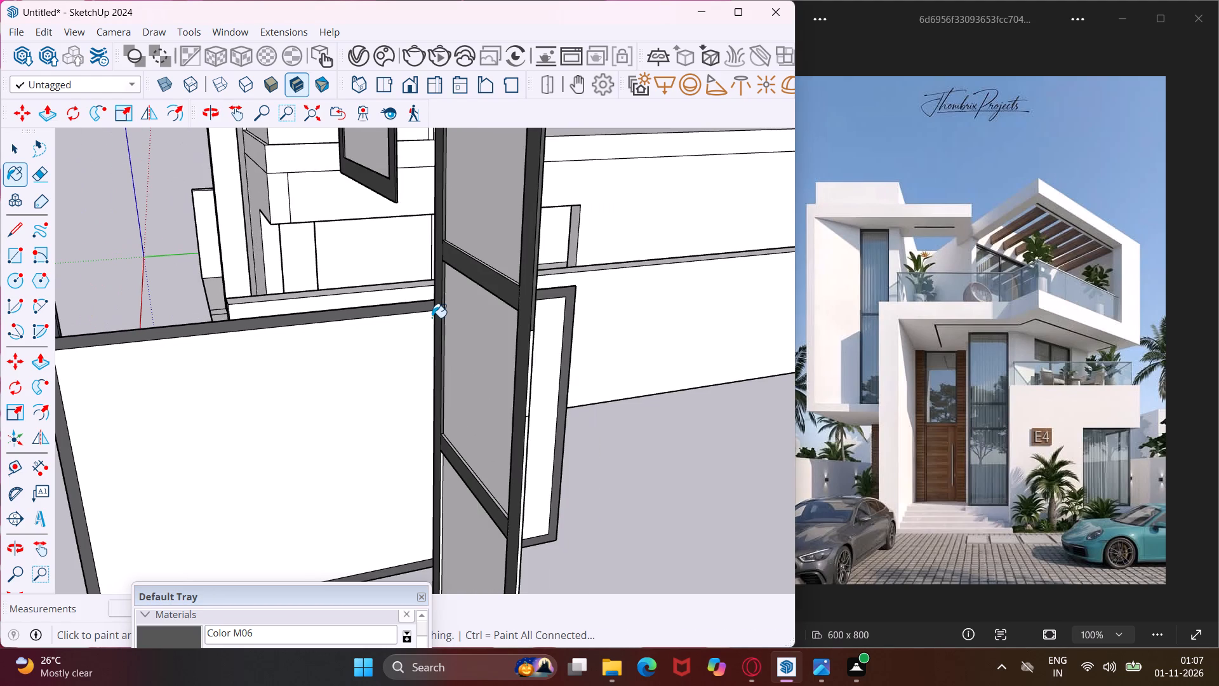
scroll(450, 492, "up", 10)
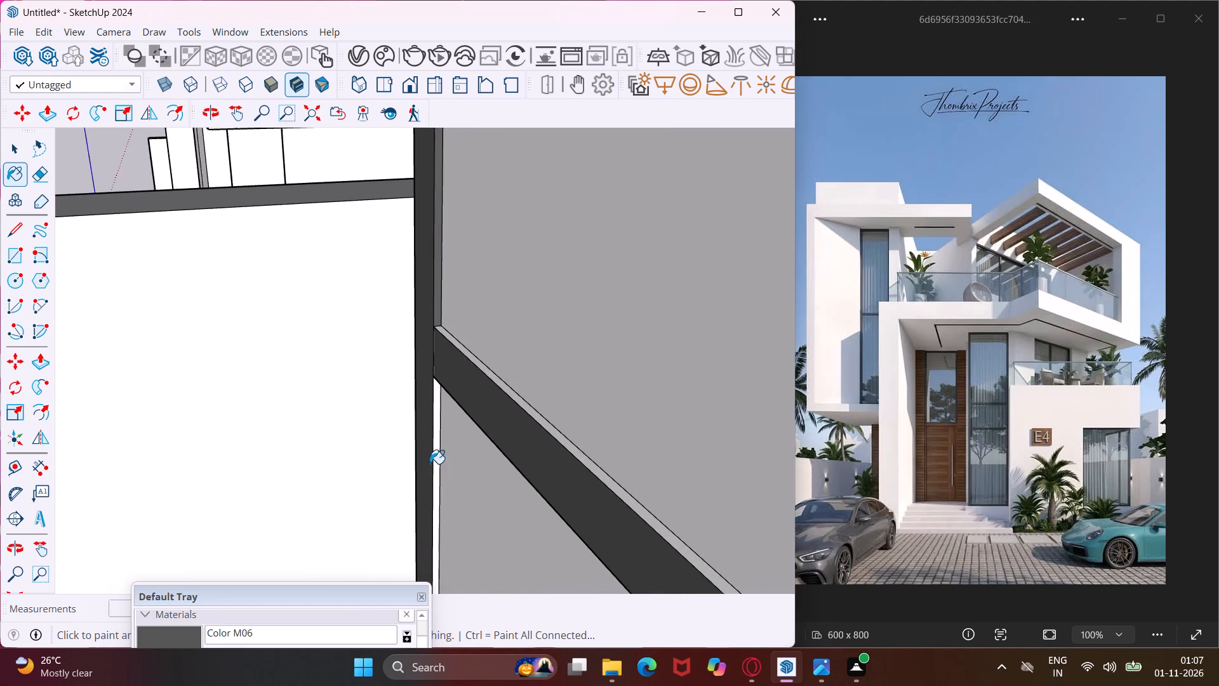
scroll(430, 464, "up", 3)
left_click(435, 434)
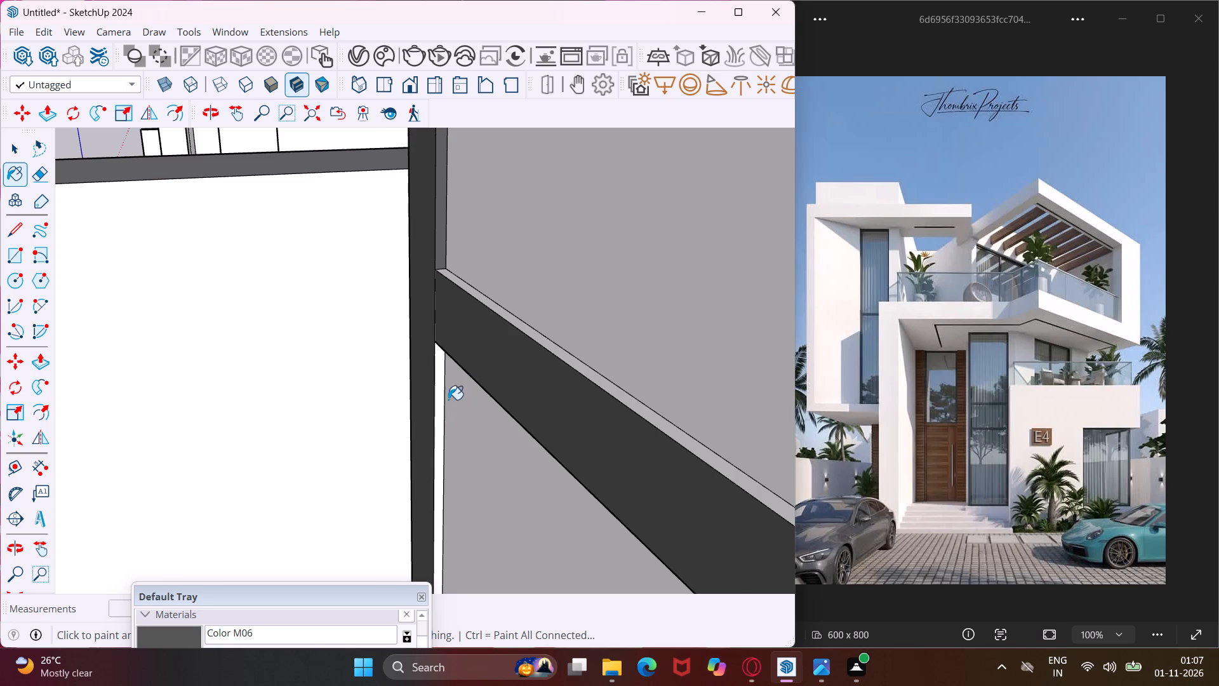
scroll(437, 401, "up", 3)
left_click(436, 401)
middle_click_drag(496, 271, 496, 337)
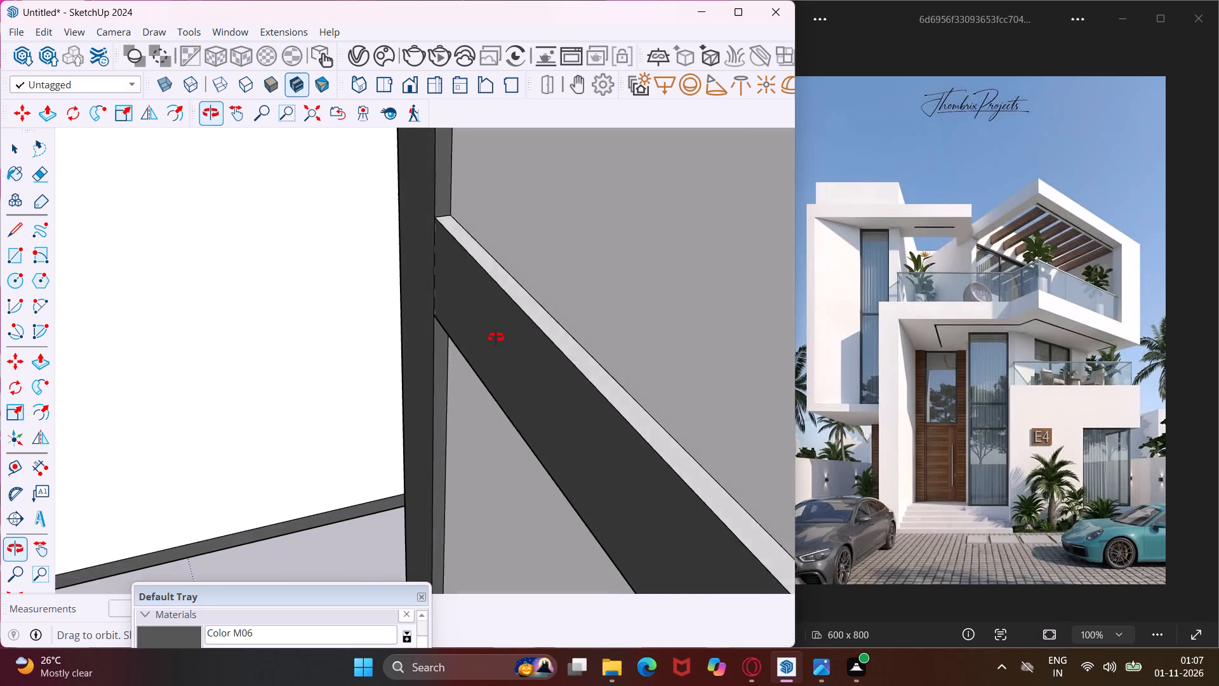
middle_click_drag(496, 337, 496, 354)
scroll(525, 349, "up", 3)
left_click(538, 344)
scroll(386, 316, "down", 6)
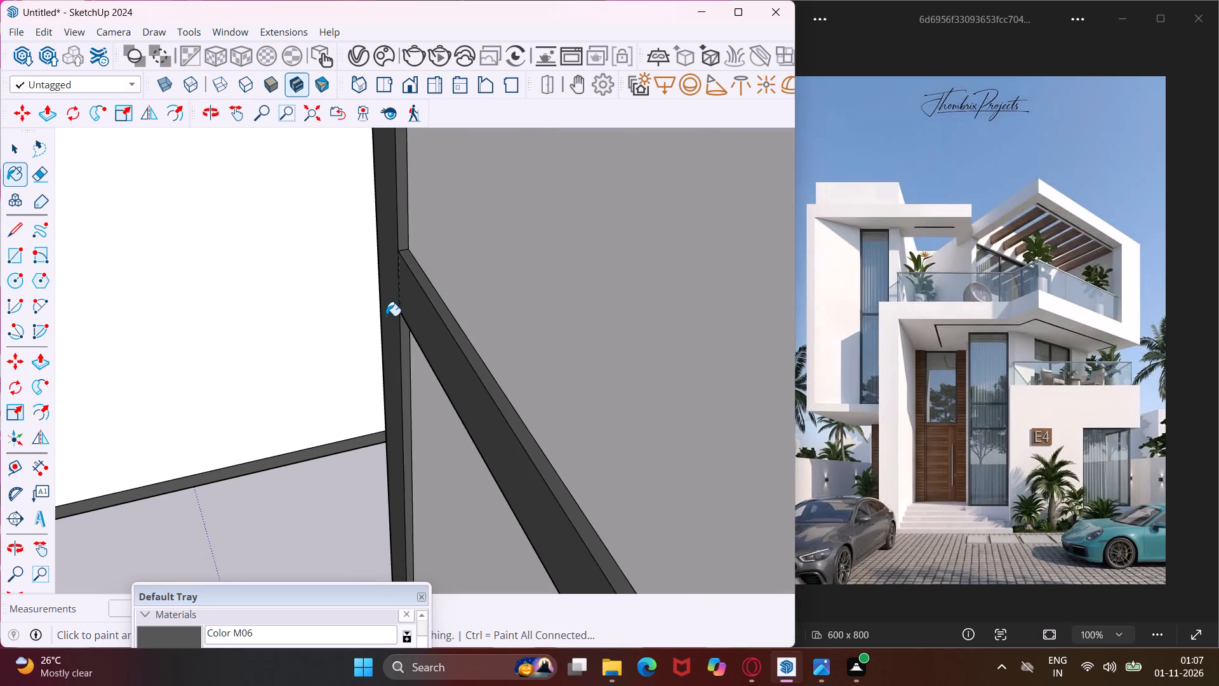
Paint the remaining white lower sections of the three-pane frame's outer side edge with Color M06.
scroll(386, 316, "down", 10)
scroll(514, 285, "up", 3)
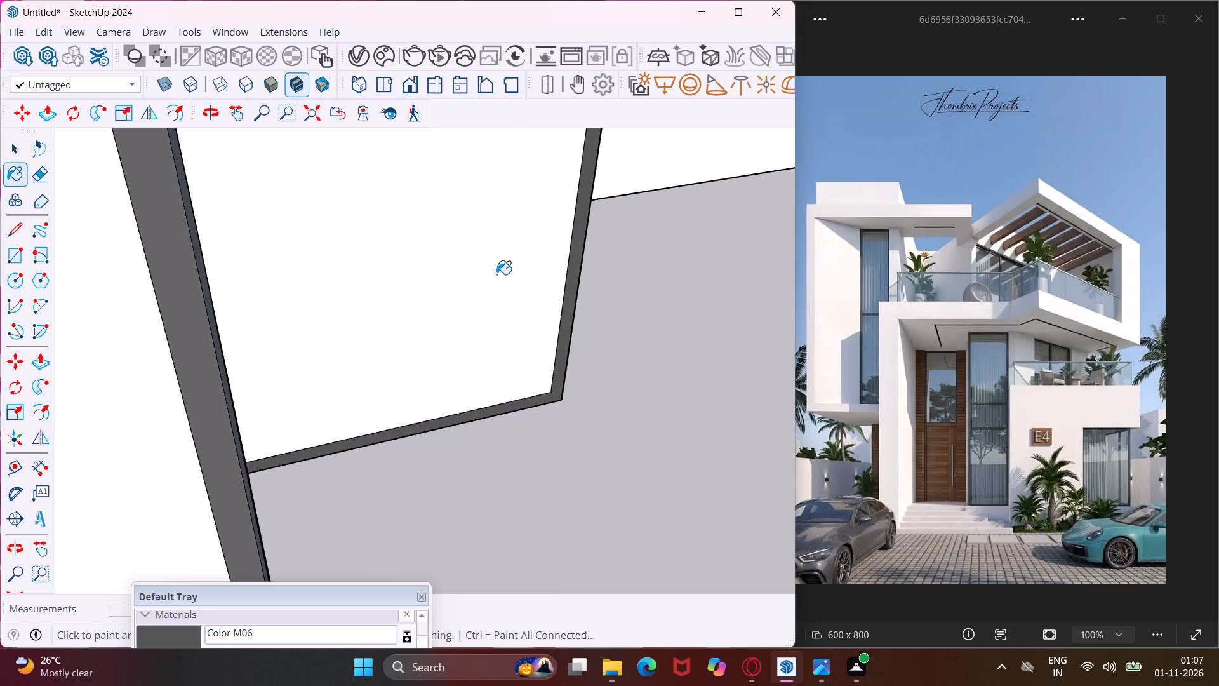
scroll(479, 286, "down", 3)
left_click(472, 292)
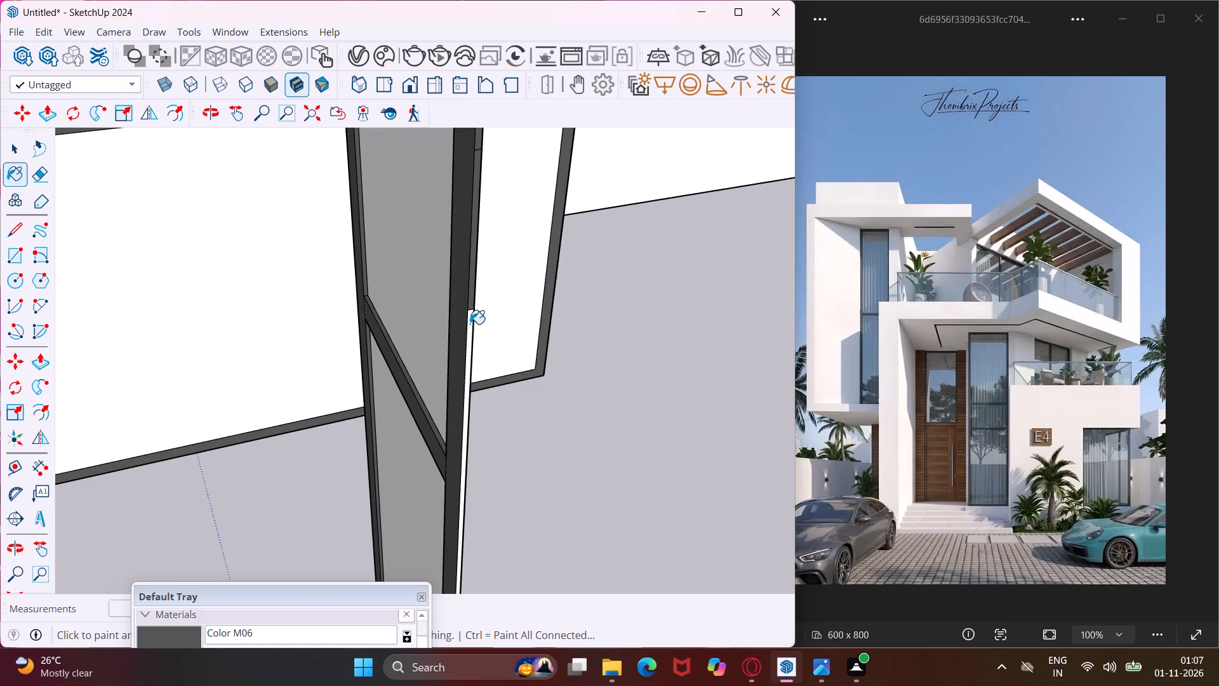
left_click(469, 332)
Paint the top edge of the three-pane frame's upper crossbar with Color M06.
scroll(469, 354, "down", 4)
middle_click_drag(465, 440, 579, 417)
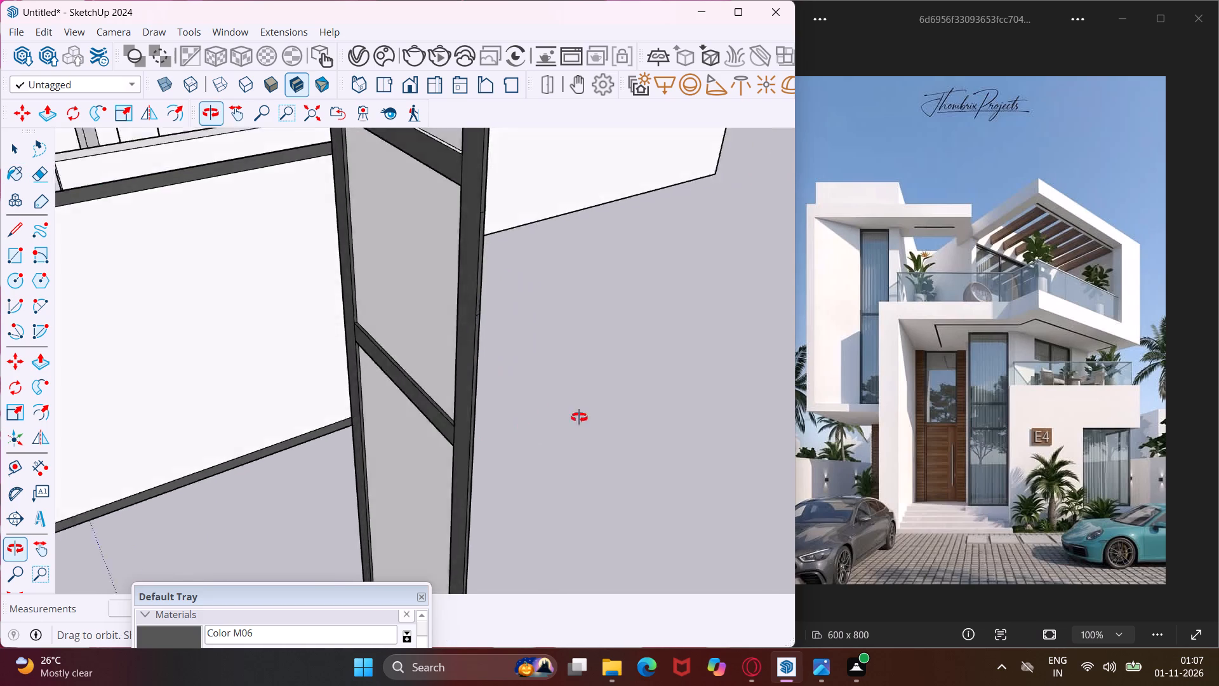
middle_click_drag(579, 417, 701, 547)
scroll(458, 197, "up", 5)
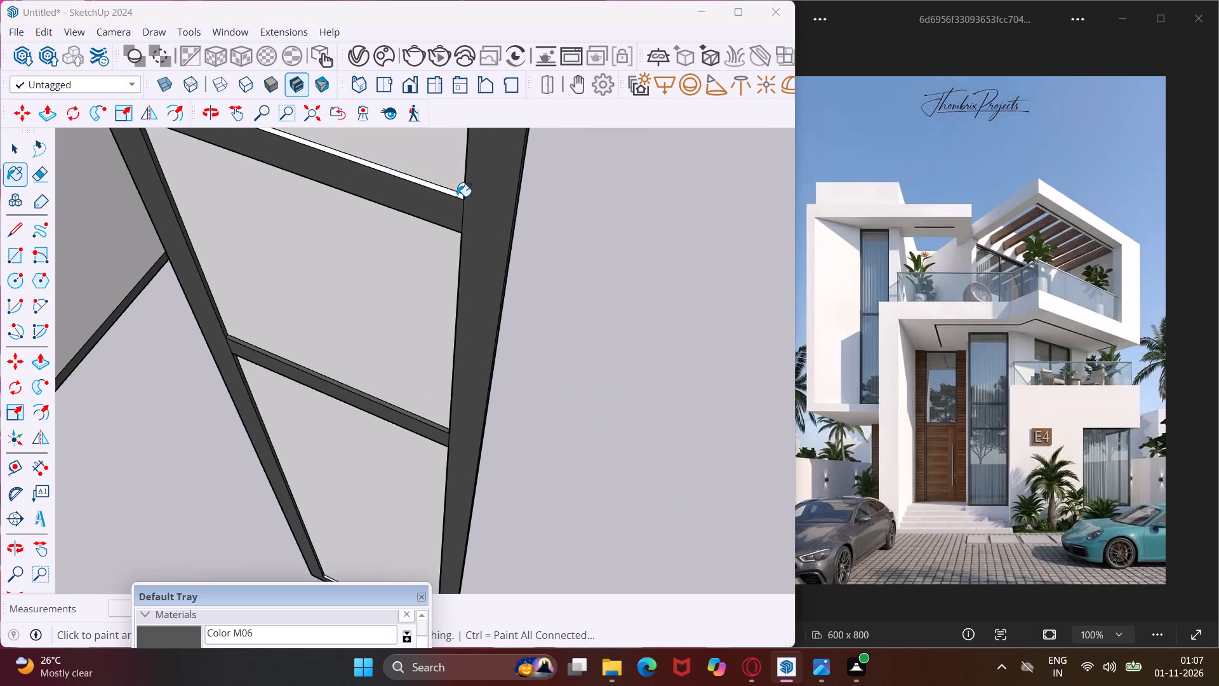
scroll(456, 196, "up", 2)
left_click(456, 196)
Paint the white sections of the three-pane frame's opposite inner side edge with Color M06.
middle_click_drag(456, 196, 759, 53)
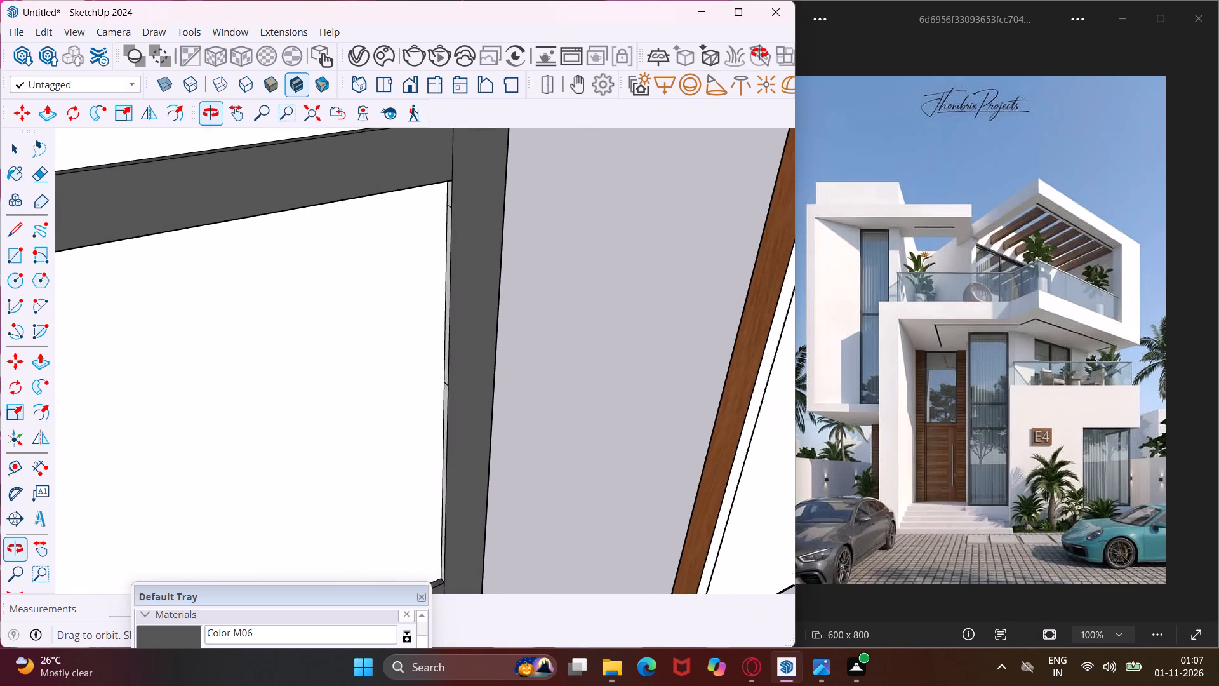
middle_click_drag(759, 53, 768, 47)
scroll(456, 194, "up", 5)
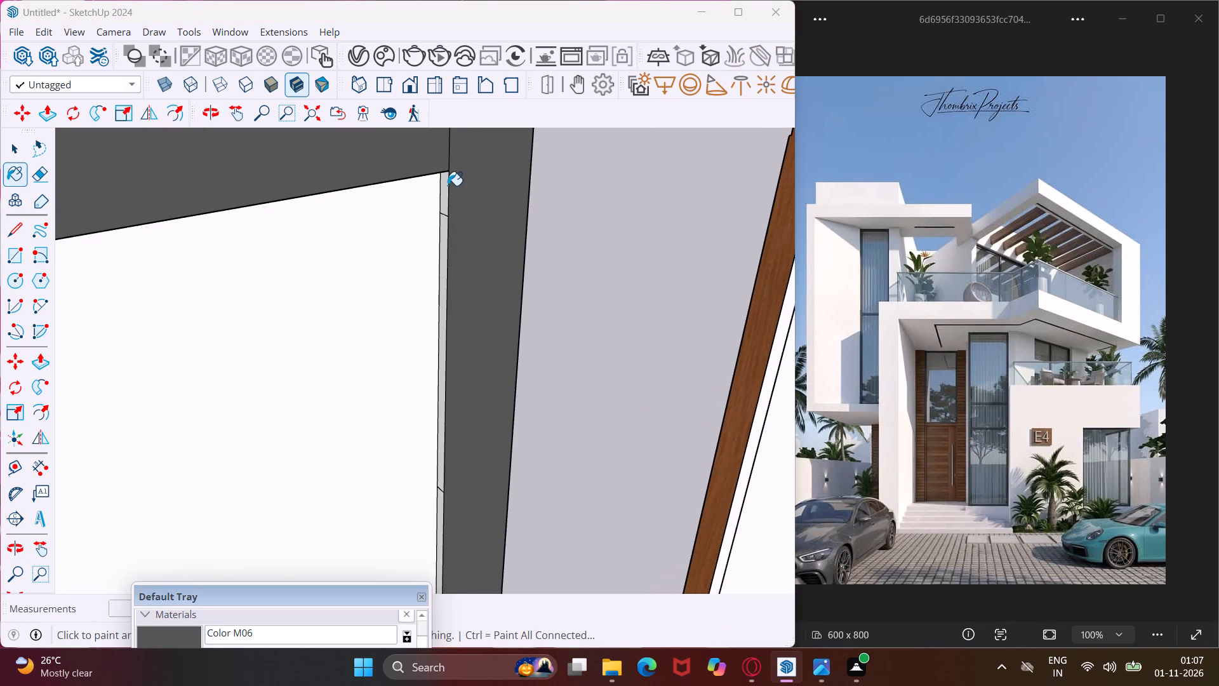
left_click(446, 185)
left_click(444, 250)
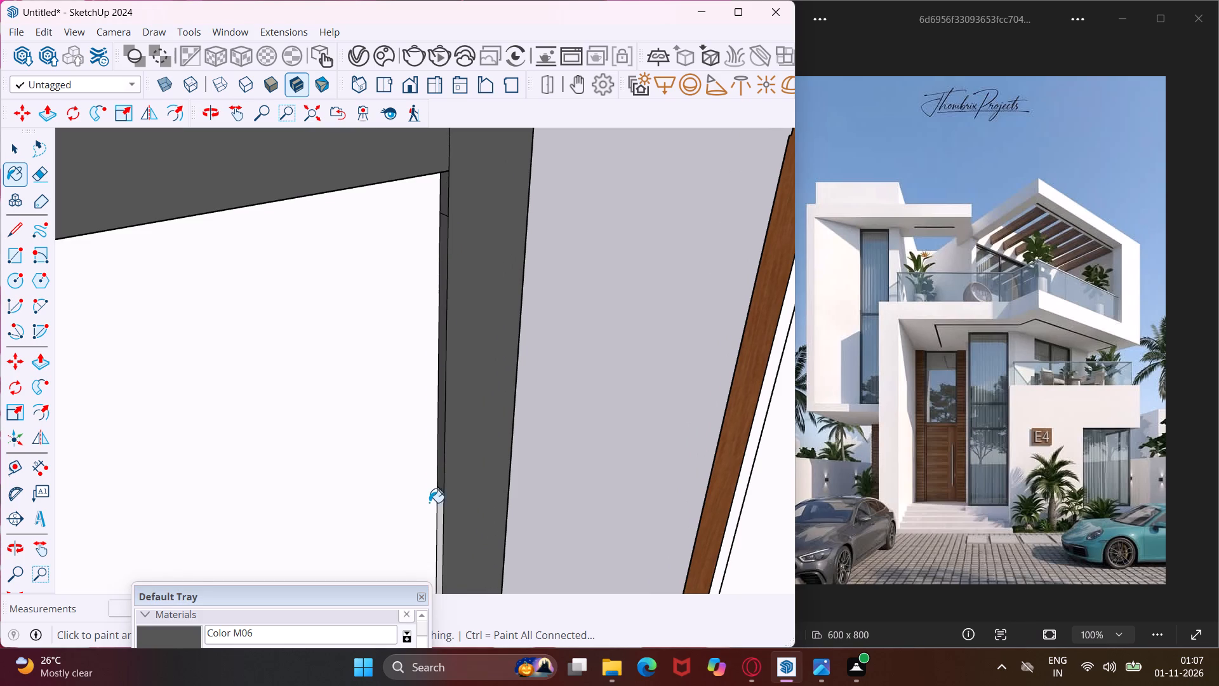
left_click(441, 510)
left_click(442, 512)
Paint the front frame and central mullion of the small two-pane window behind the house with Color M06.
scroll(494, 433, "down", 6)
middle_click_drag(495, 434, 386, 281)
scroll(386, 281, "down", 6)
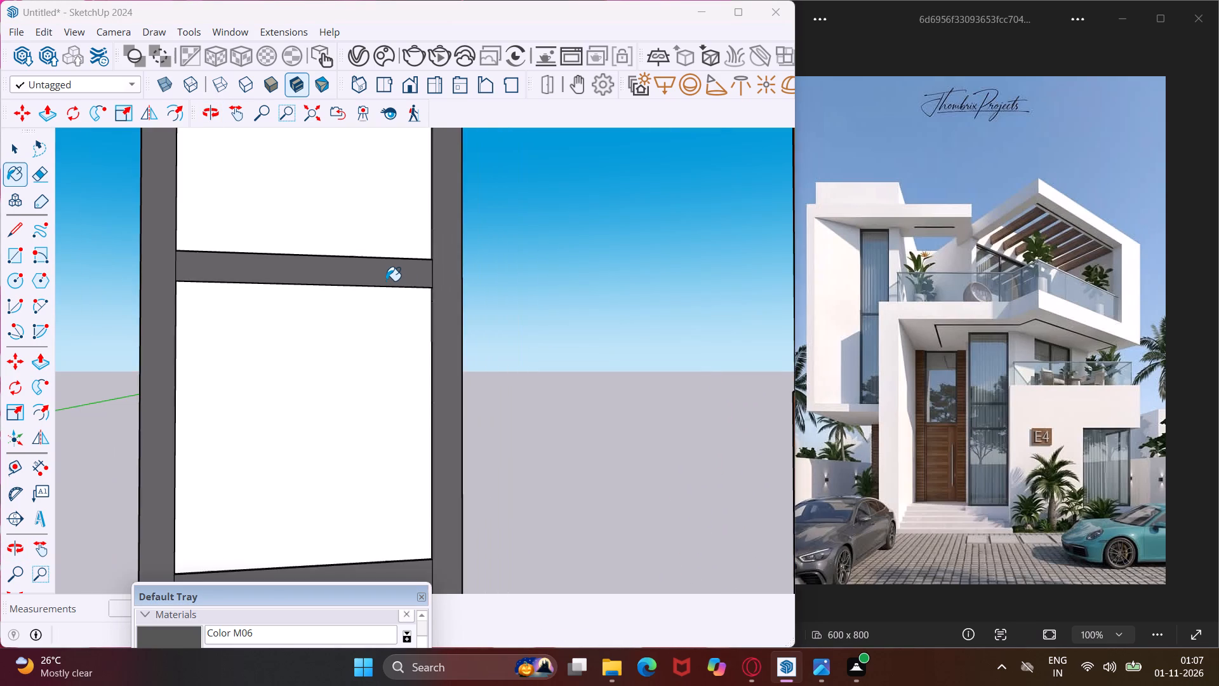
scroll(386, 278, "down", 11)
middle_click_drag(423, 518, 262, 490)
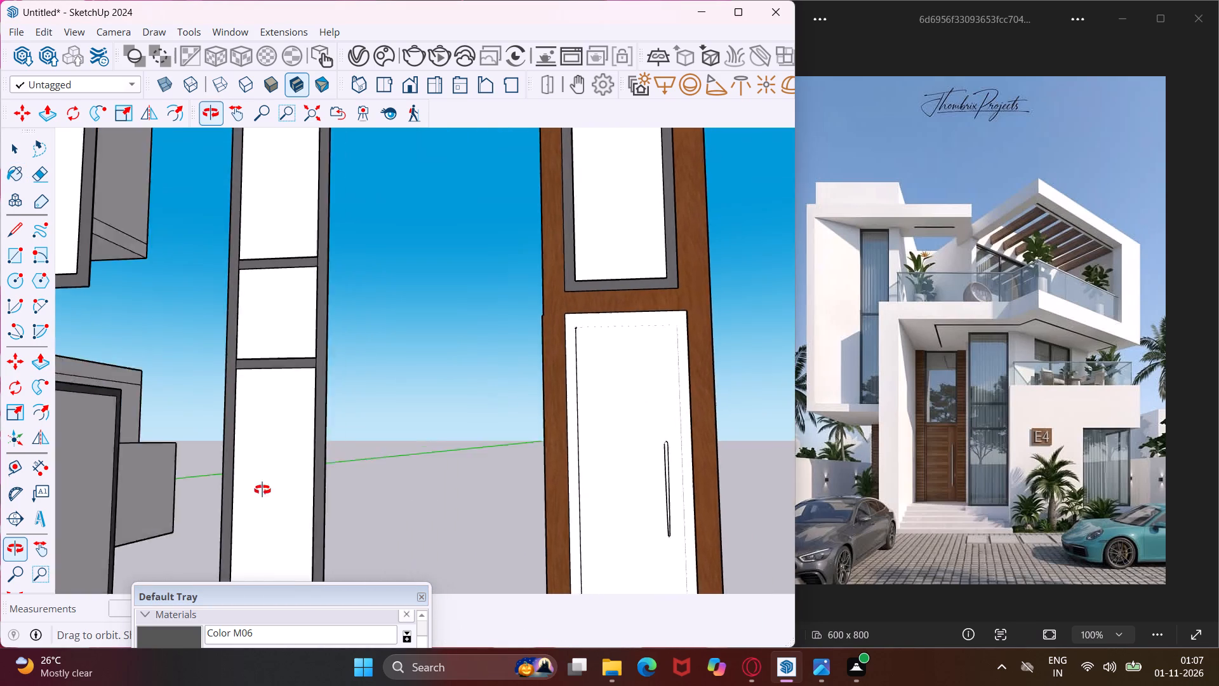
middle_click_drag(262, 490, 190, 490)
scroll(291, 367, "down", 5)
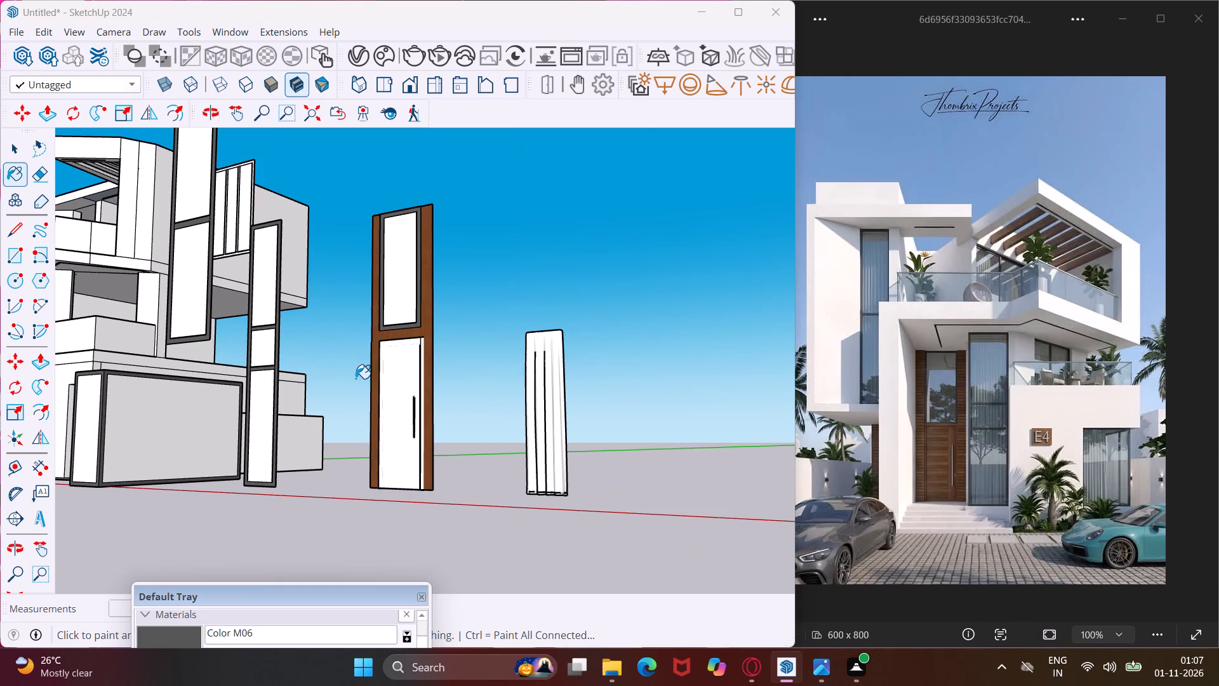
scroll(295, 425, "up", 3)
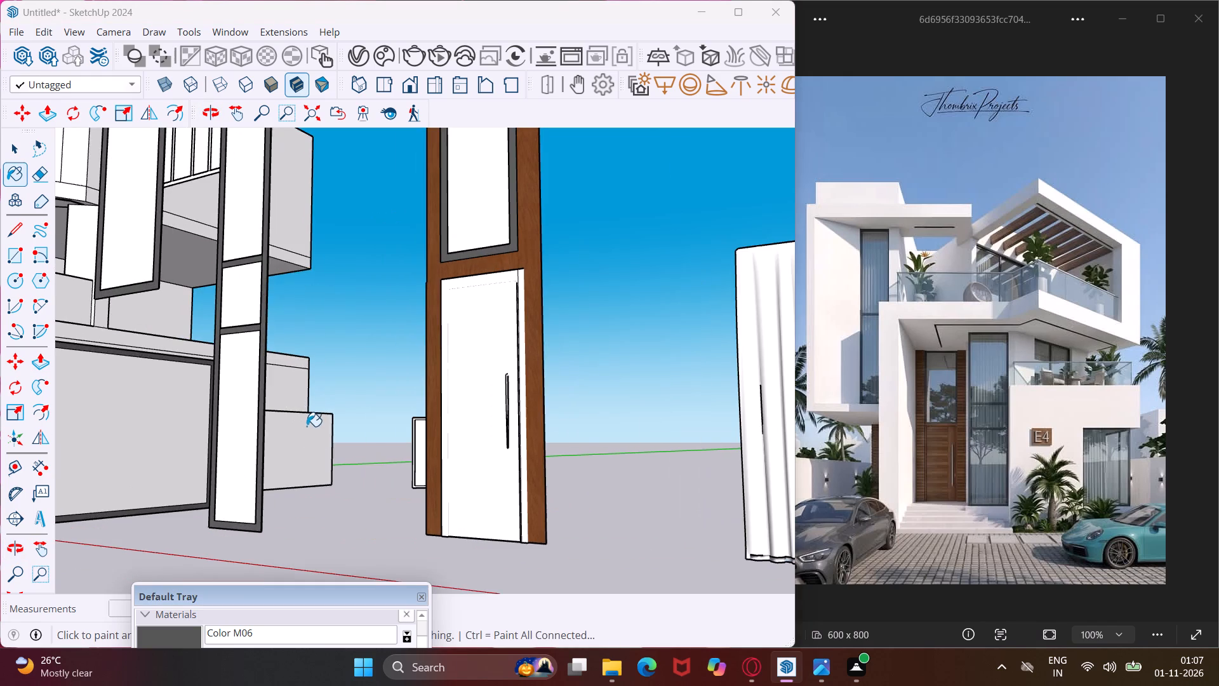
middle_click_drag(307, 426, 191, 607)
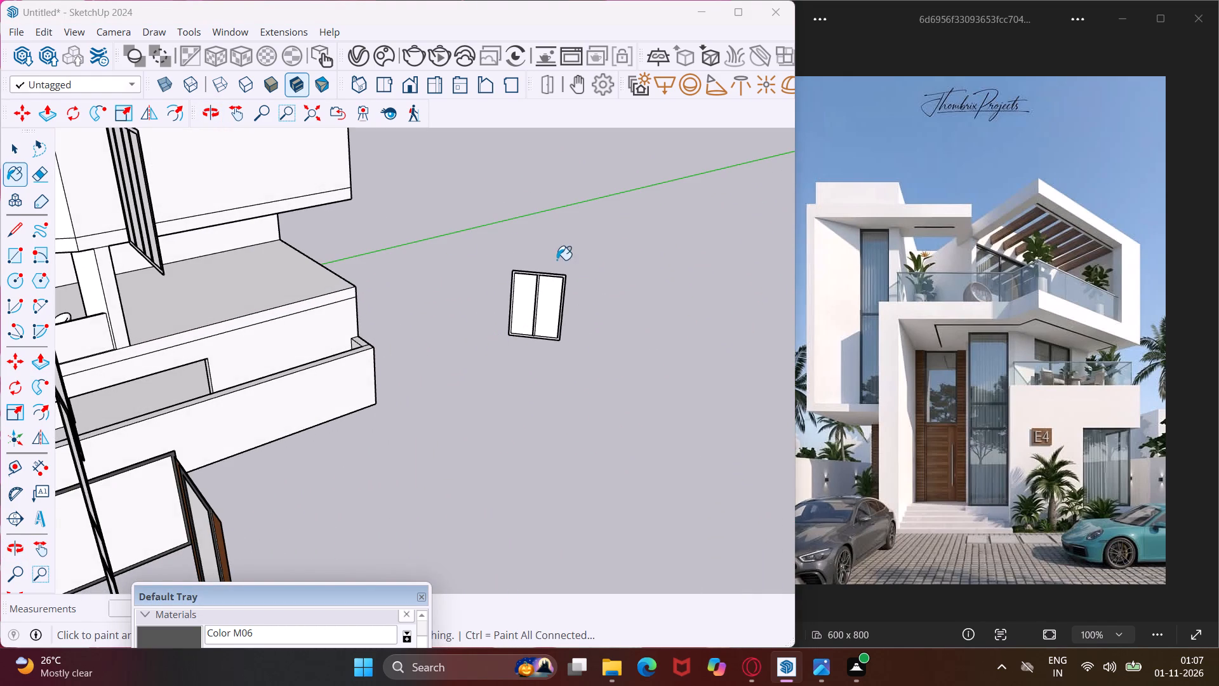
scroll(557, 260, "up", 4)
scroll(558, 276, "up", 18)
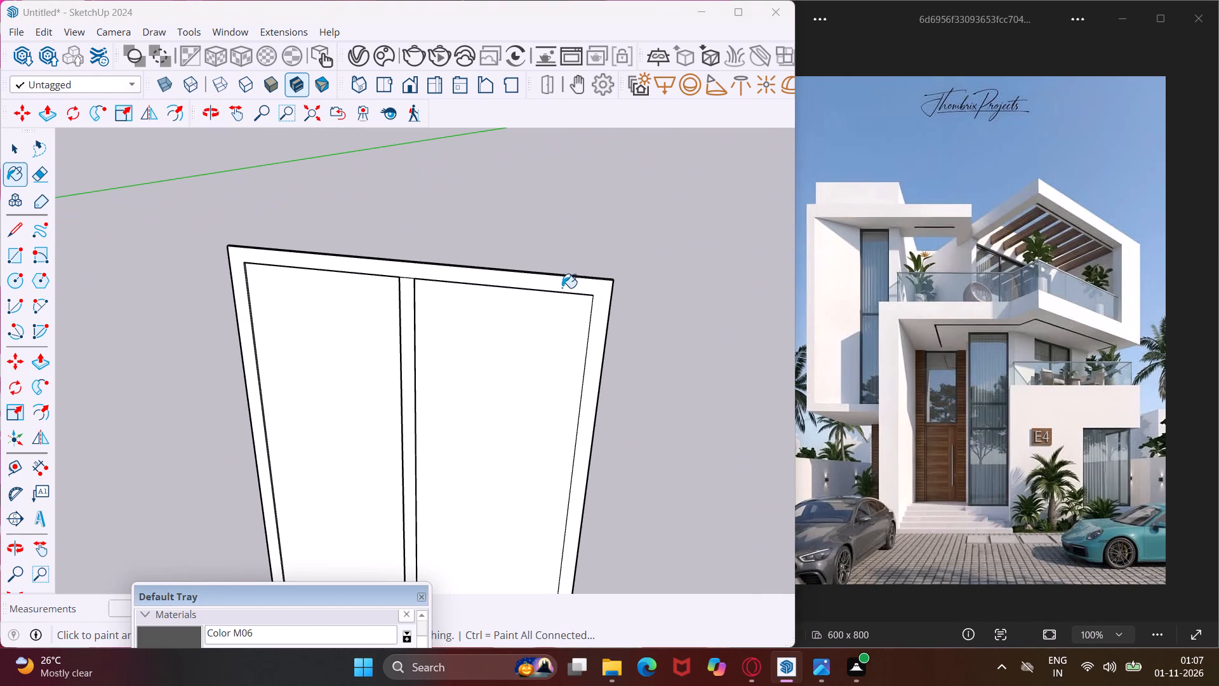
left_click(561, 283)
left_click(410, 309)
Paint the mullion's side face and the inner side edge of the small two-pane window frame with Color M06.
middle_click_drag(406, 302, 768, 241)
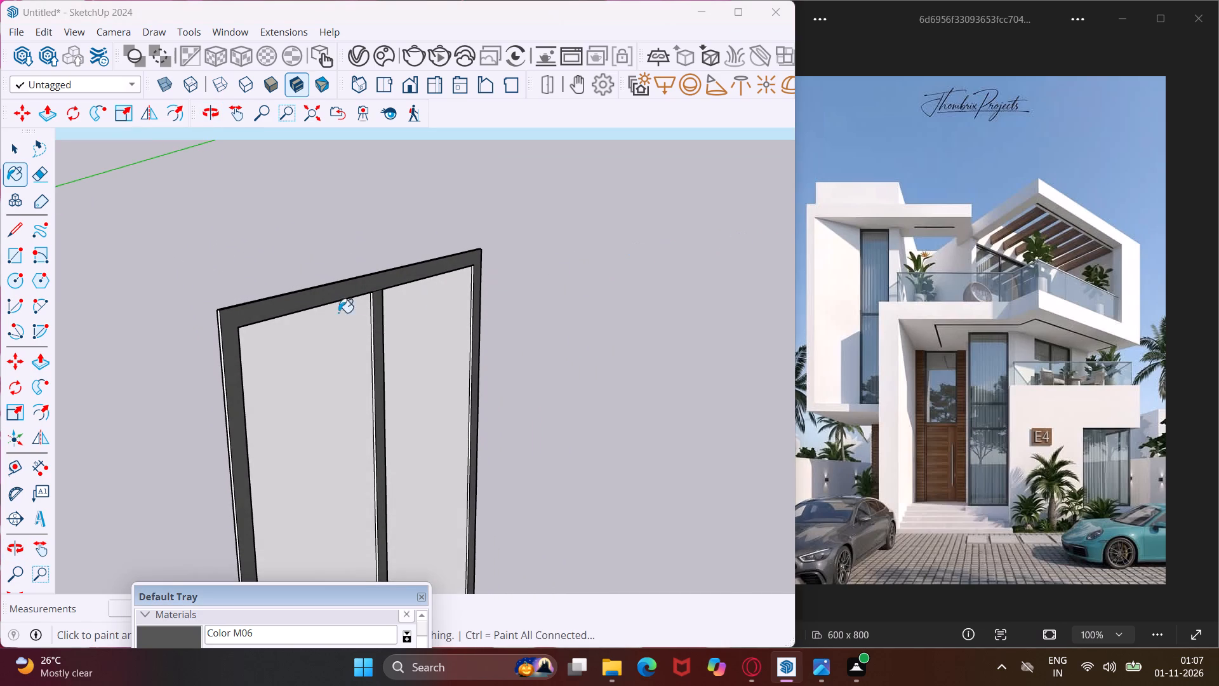
scroll(378, 311, "up", 10)
left_click(370, 293)
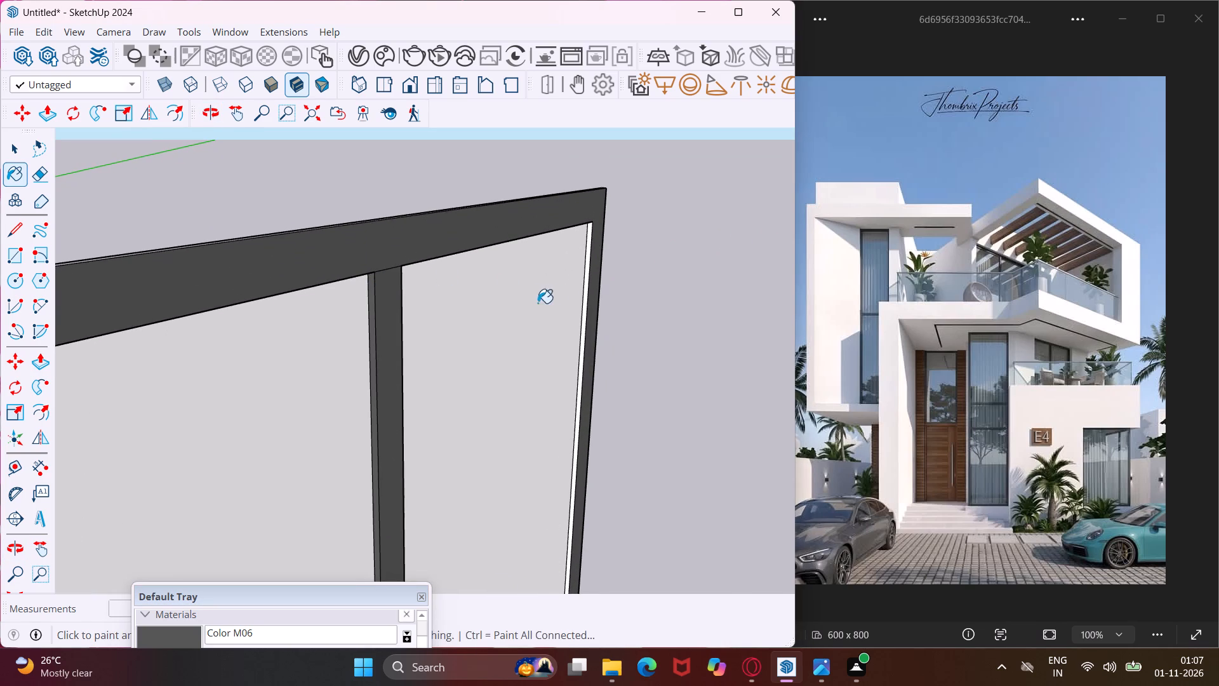
left_click(587, 271)
Paint the outer side edge and top edge of the small two-pane window frame with Color M06.
scroll(602, 199, "down", 5)
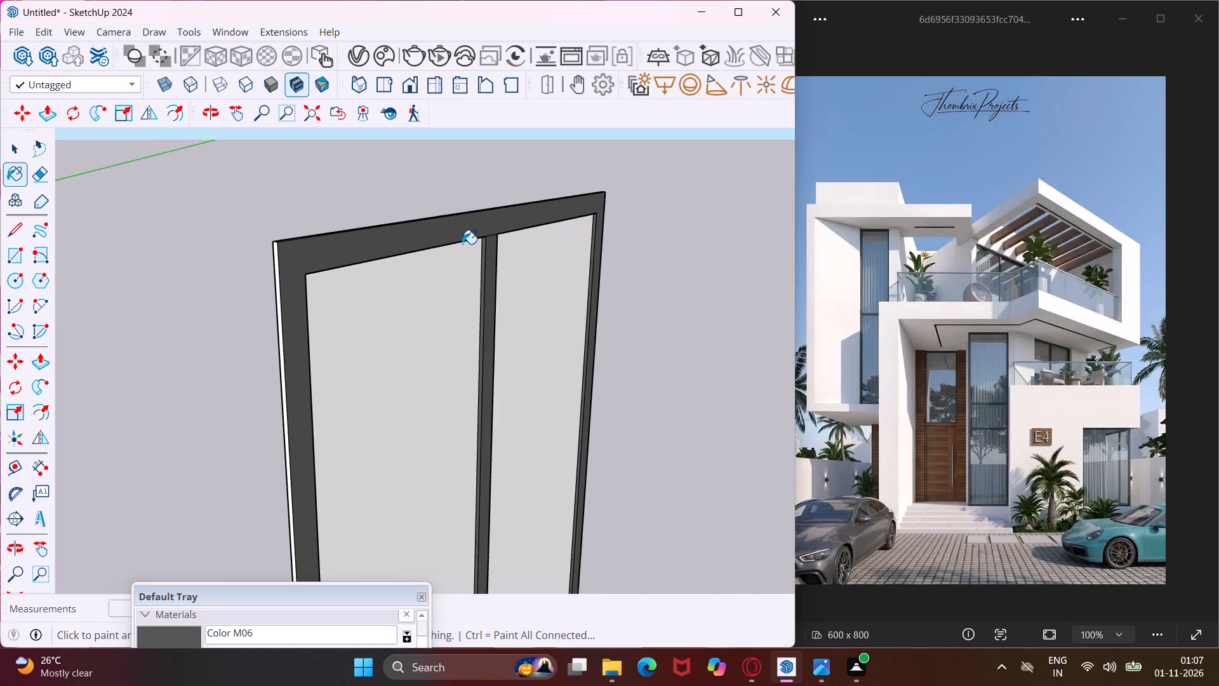
scroll(270, 259, "up", 6)
left_click(290, 252)
middle_click_drag(310, 208, 300, 336)
left_click(317, 215)
scroll(298, 261, "down", 5)
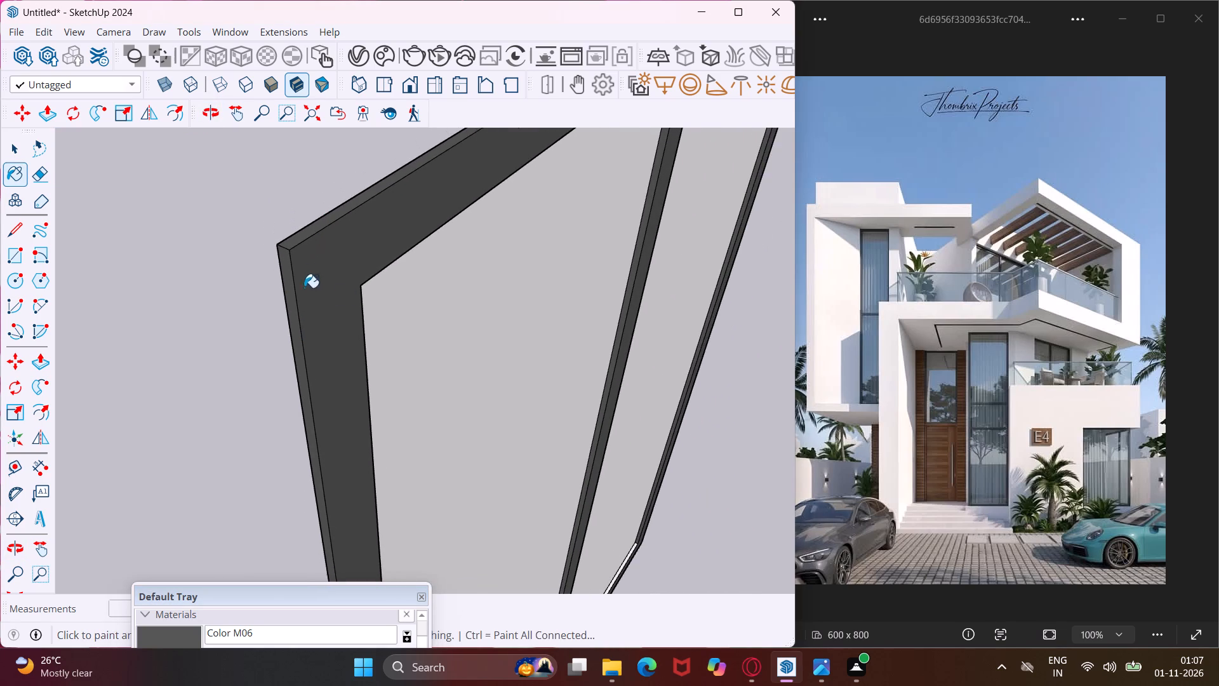
Paint the inner top and side edges of the first pane opening in the small two-pane window frame with Color M06.
middle_click_drag(421, 319, 187, 260)
middle_click_drag(472, 390, 305, 271)
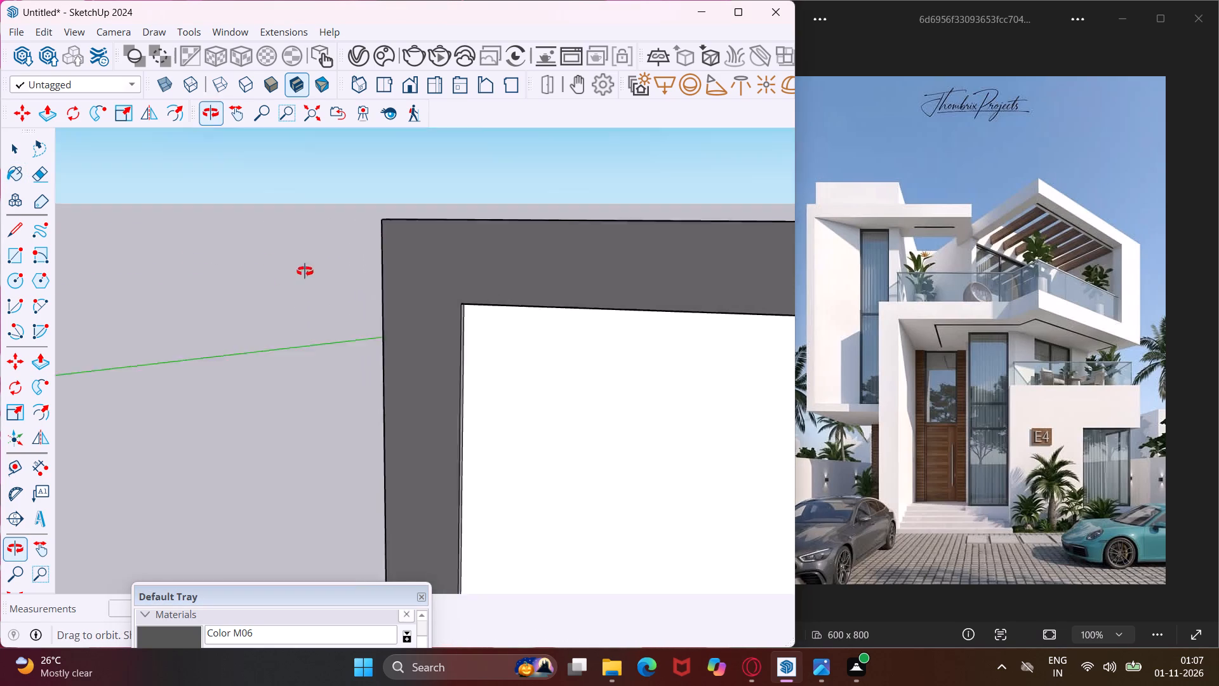
middle_click_drag(305, 271, 280, 253)
middle_click_drag(521, 449, 450, 245)
scroll(473, 297, "up", 3)
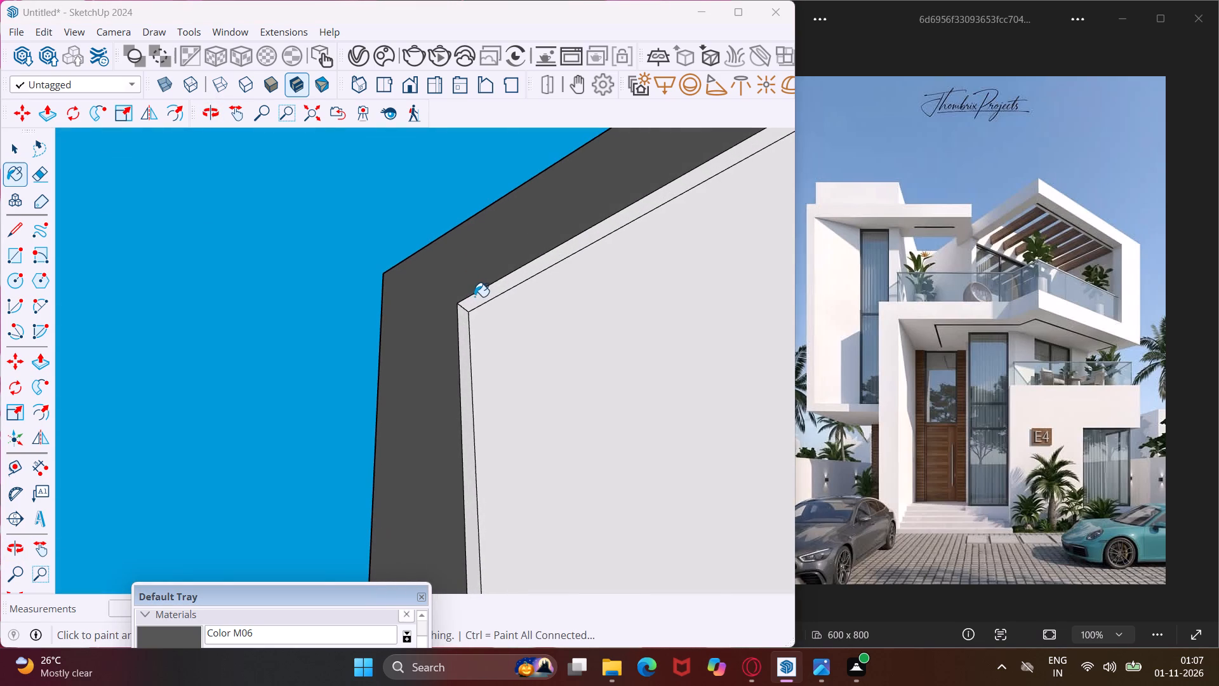
left_click(476, 297)
left_click(458, 326)
left_click(464, 340)
scroll(416, 331, "down", 4)
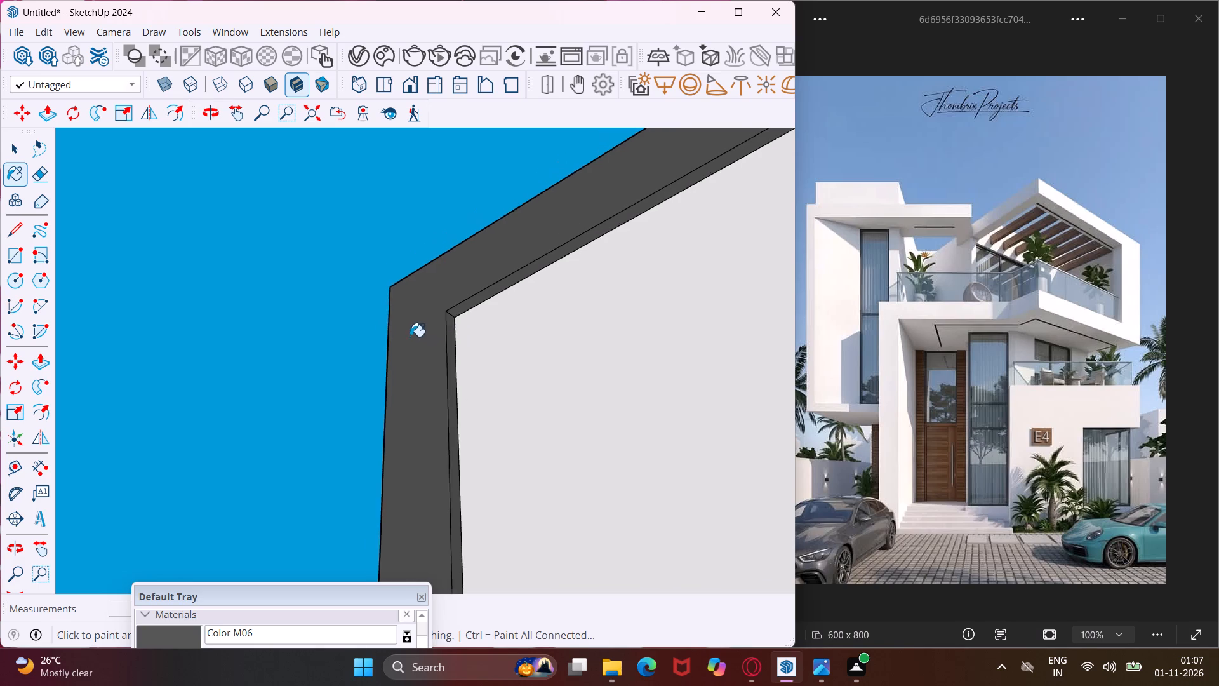
scroll(410, 337, "down", 14)
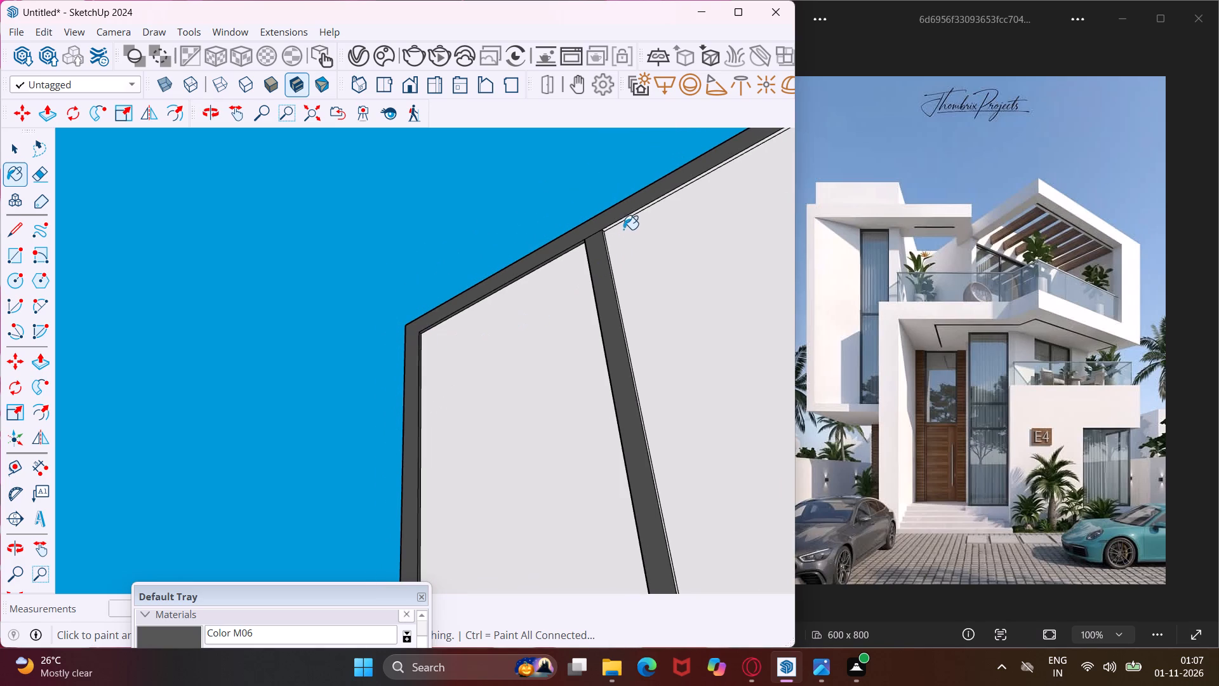
Paint the second pane opening's inner top edge and the adjoining mullion side of the small window with Color M06.
scroll(625, 225, "up", 14)
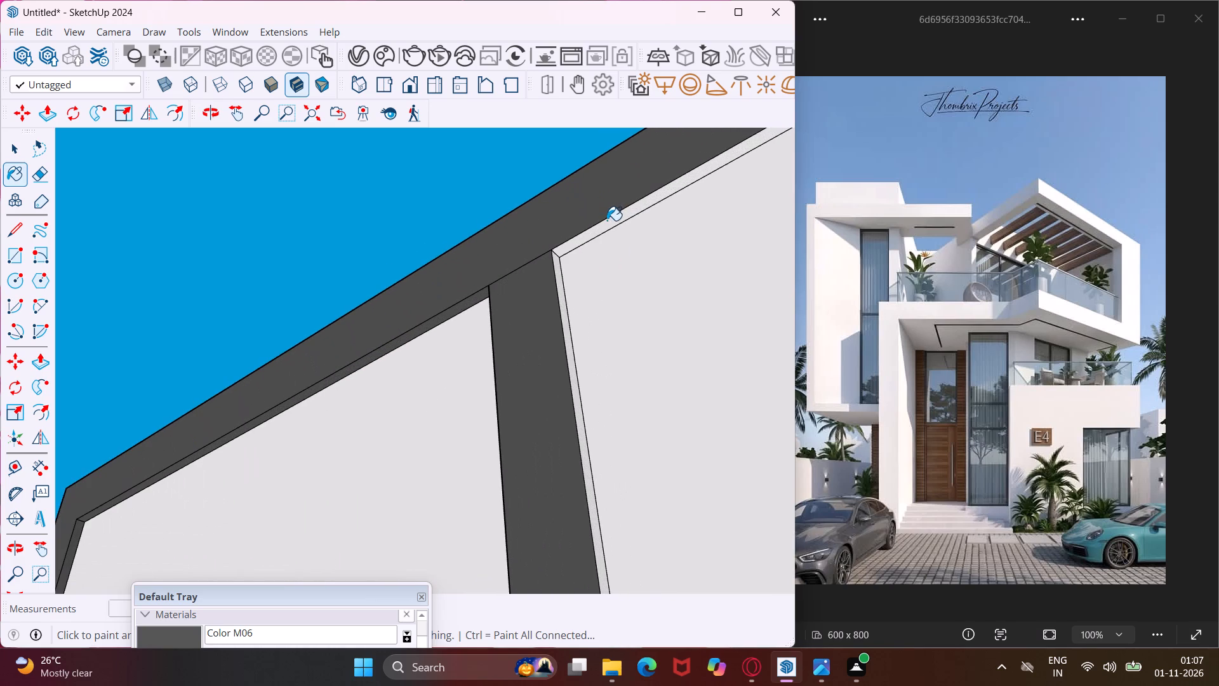
left_click(607, 220)
left_click(559, 280)
scroll(479, 327, "down", 9)
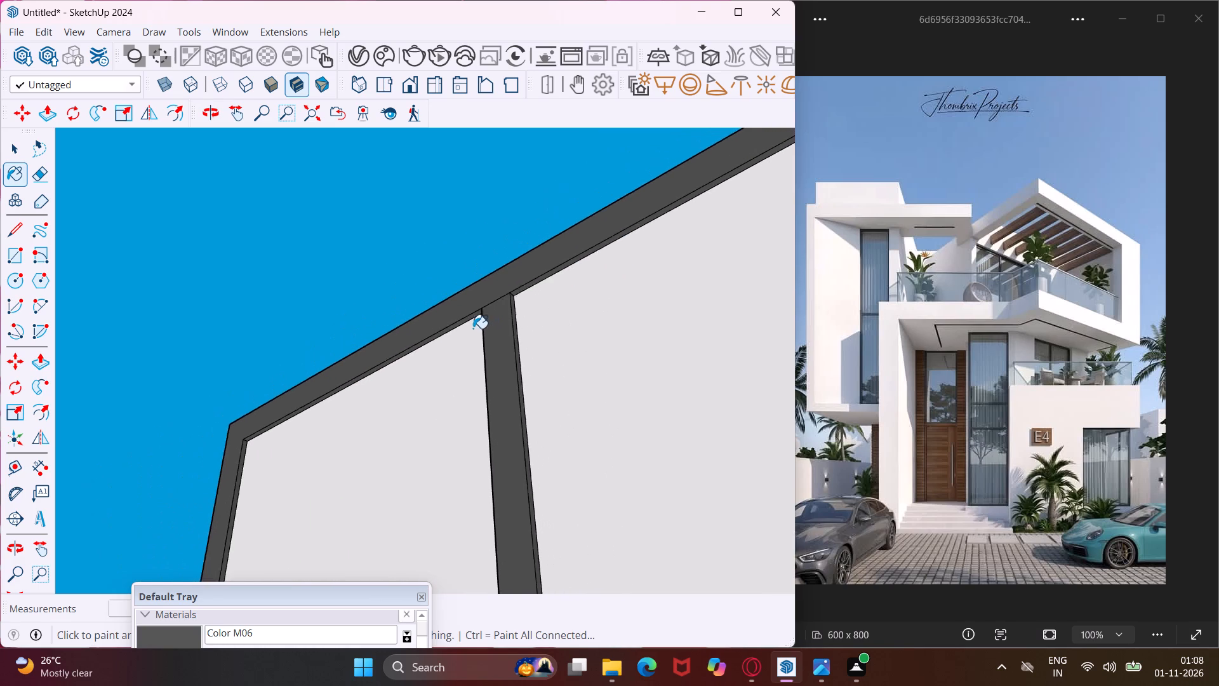
scroll(473, 328, "down", 9)
Paint the remaining white outer side edge of the small two-pane window frame with Color M06.
middle_click_drag(679, 338, 468, 418)
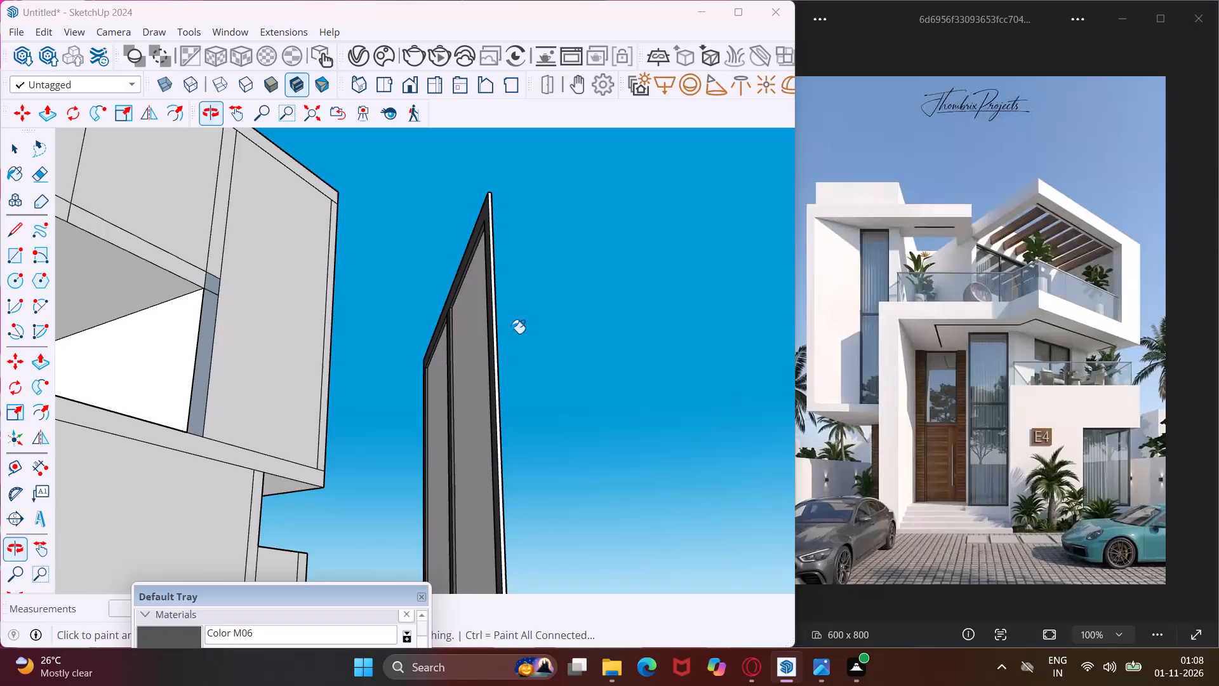
scroll(495, 243, "up", 6)
scroll(489, 231, "down", 4)
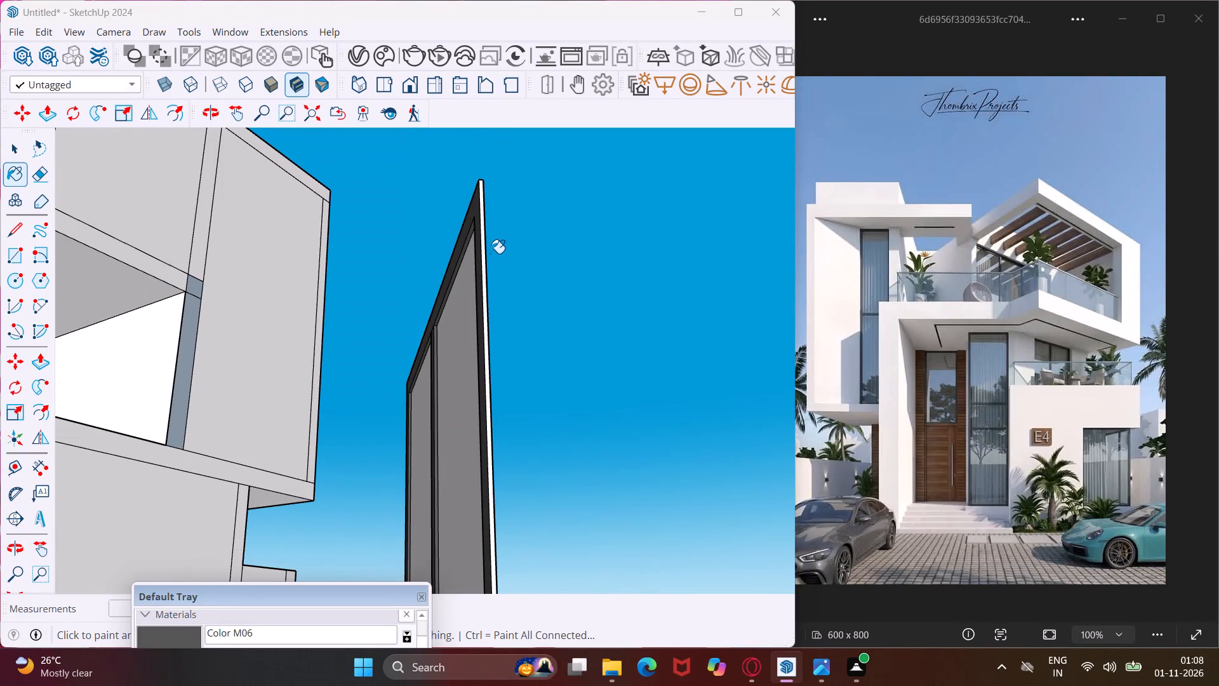
left_click(483, 272)
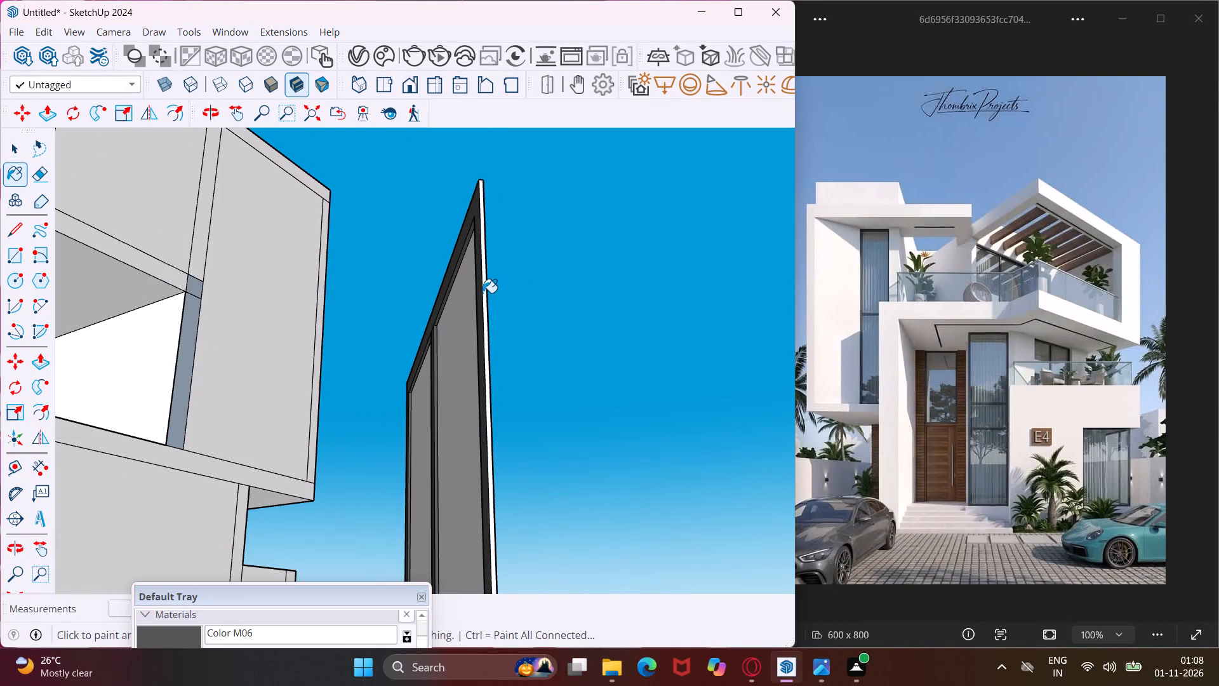
left_click(483, 297)
left_click(486, 303)
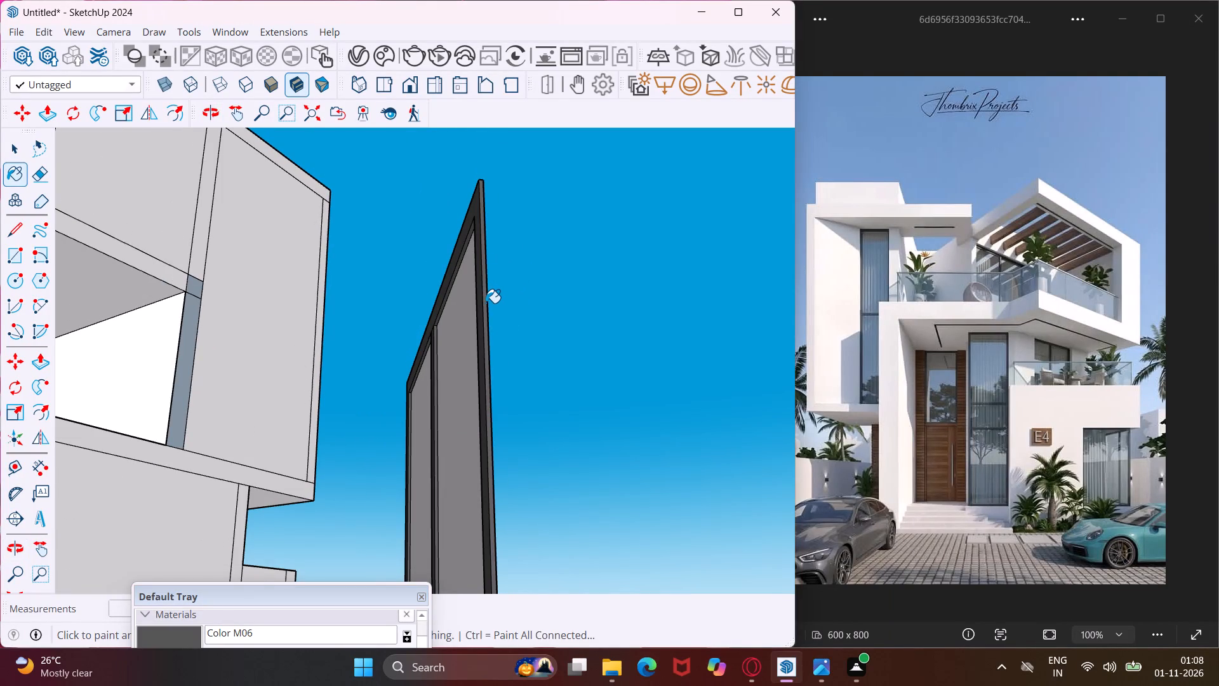
Paint both panes of the small two-pane window with Mirror 02 from the Glass and Mirrors materials.
scroll(486, 303, "down", 5)
middle_click_drag(486, 303, 500, 485)
scroll(486, 303, "down", 1)
scroll(583, 314, "down", 6)
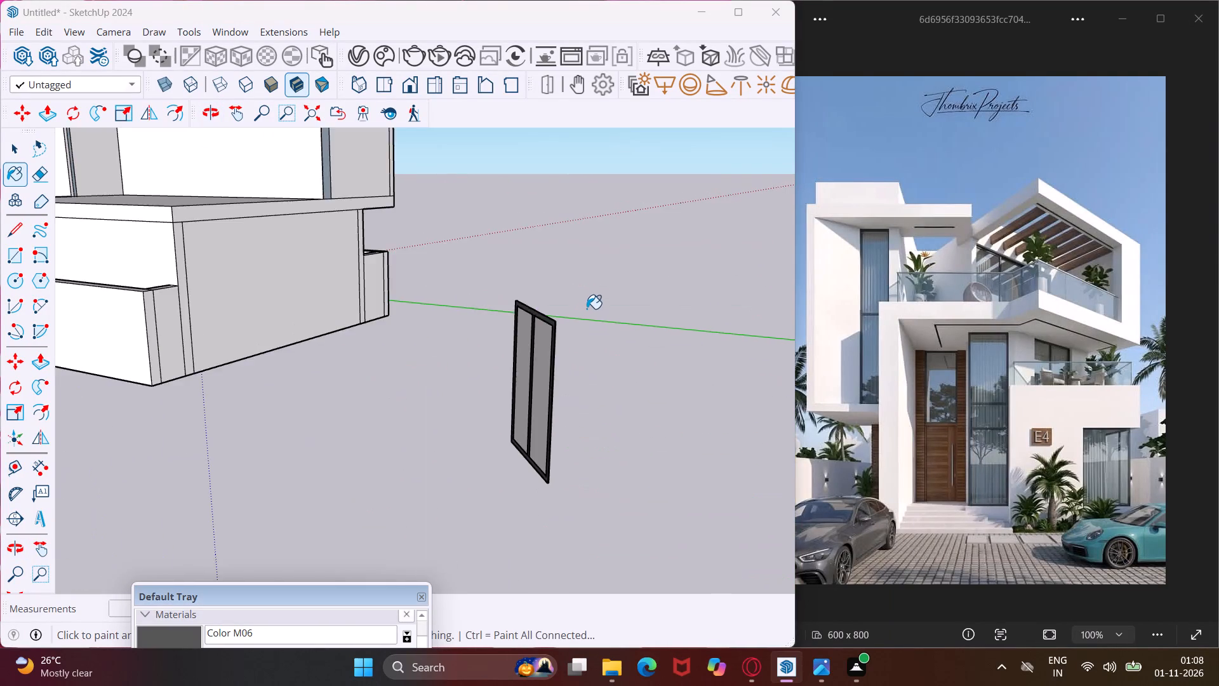
scroll(587, 307, "down", 5)
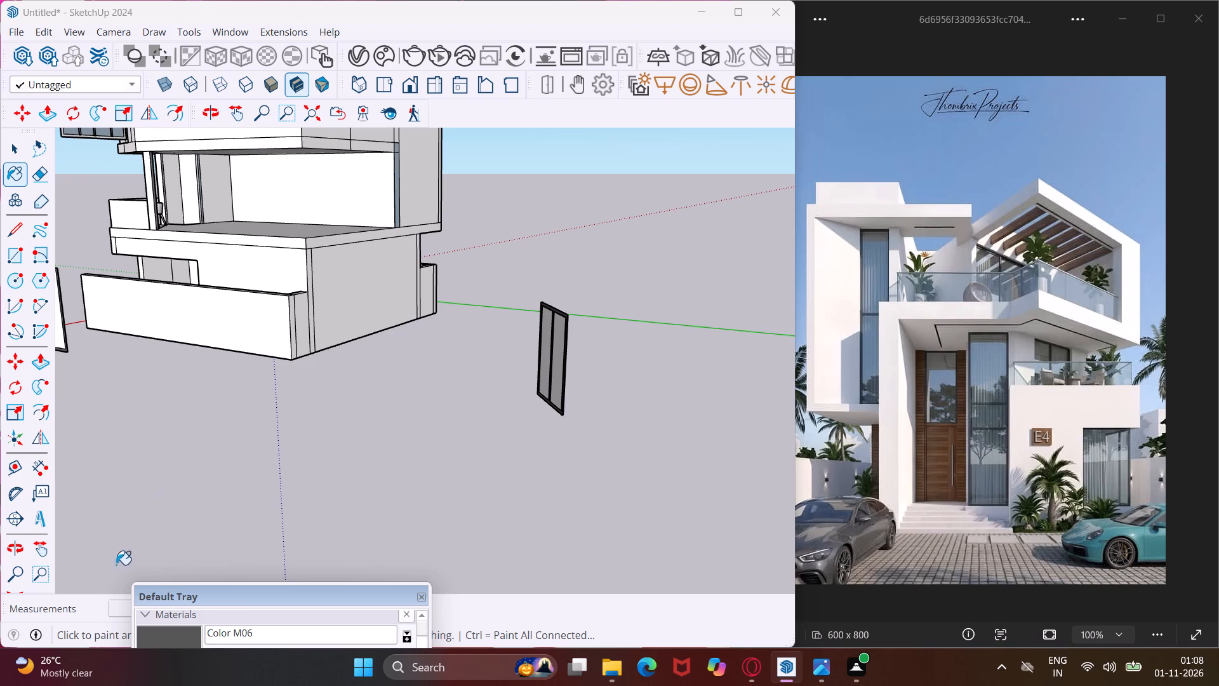
left_click_drag(227, 599, 283, 309)
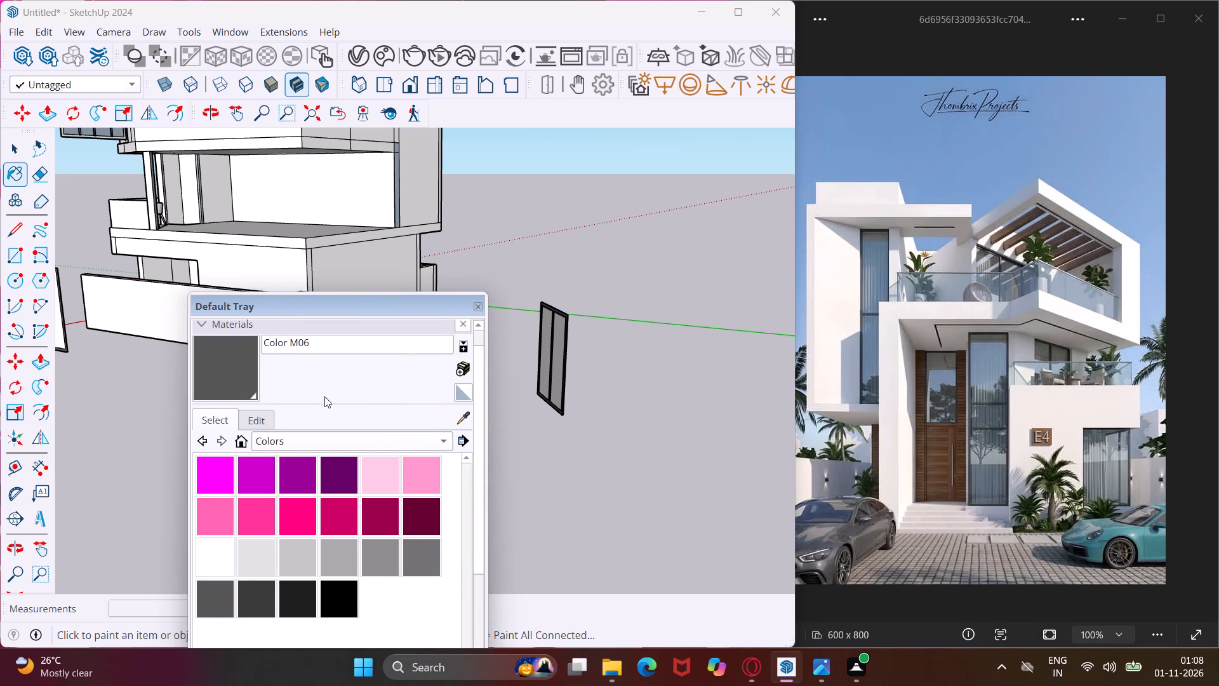
left_click(325, 440)
left_click(295, 468)
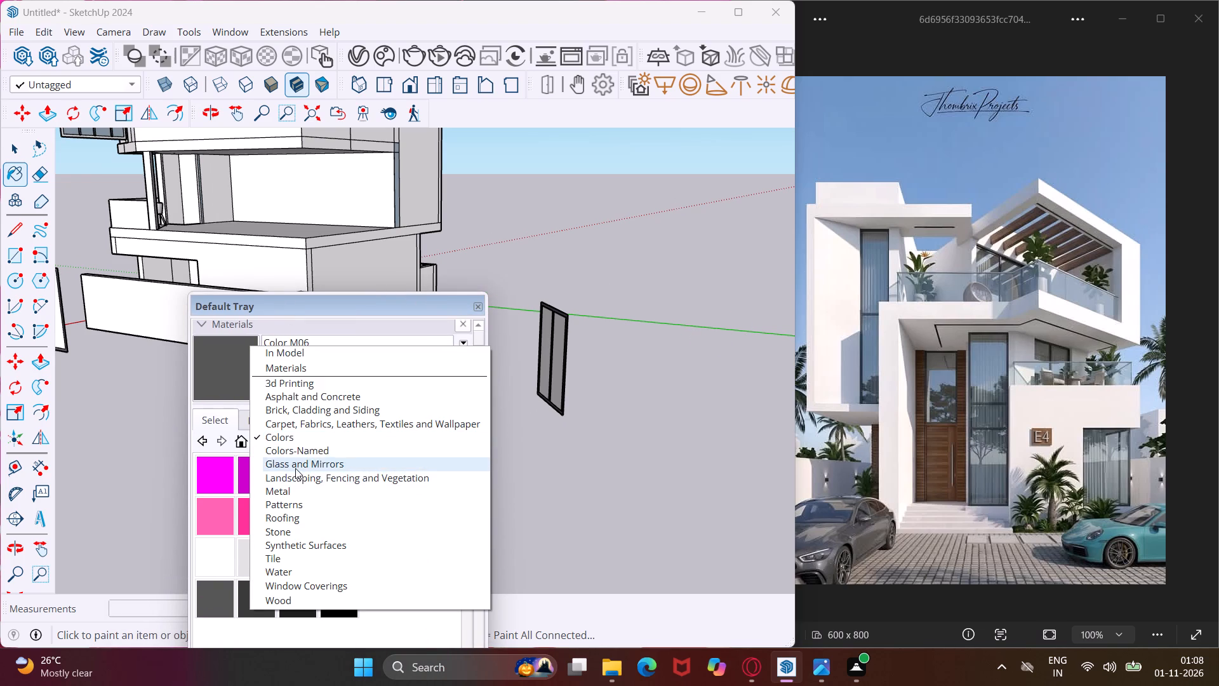
left_click(252, 484)
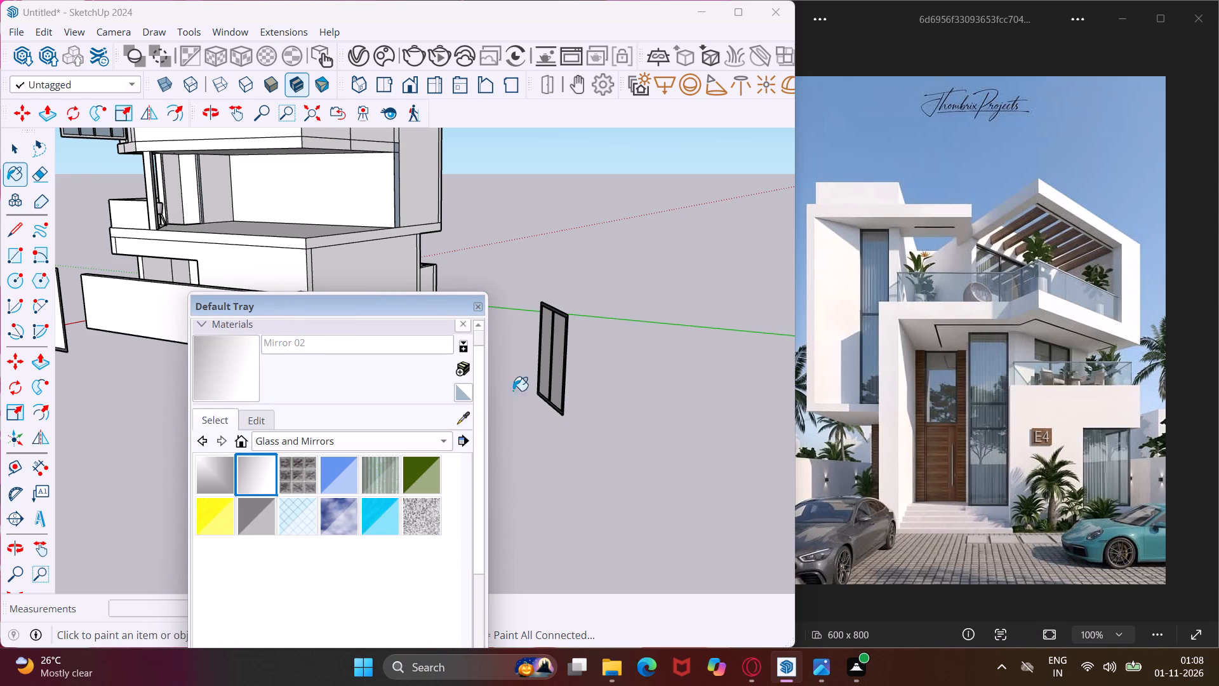
scroll(571, 336, "up", 8)
left_click(556, 332)
left_click(517, 326)
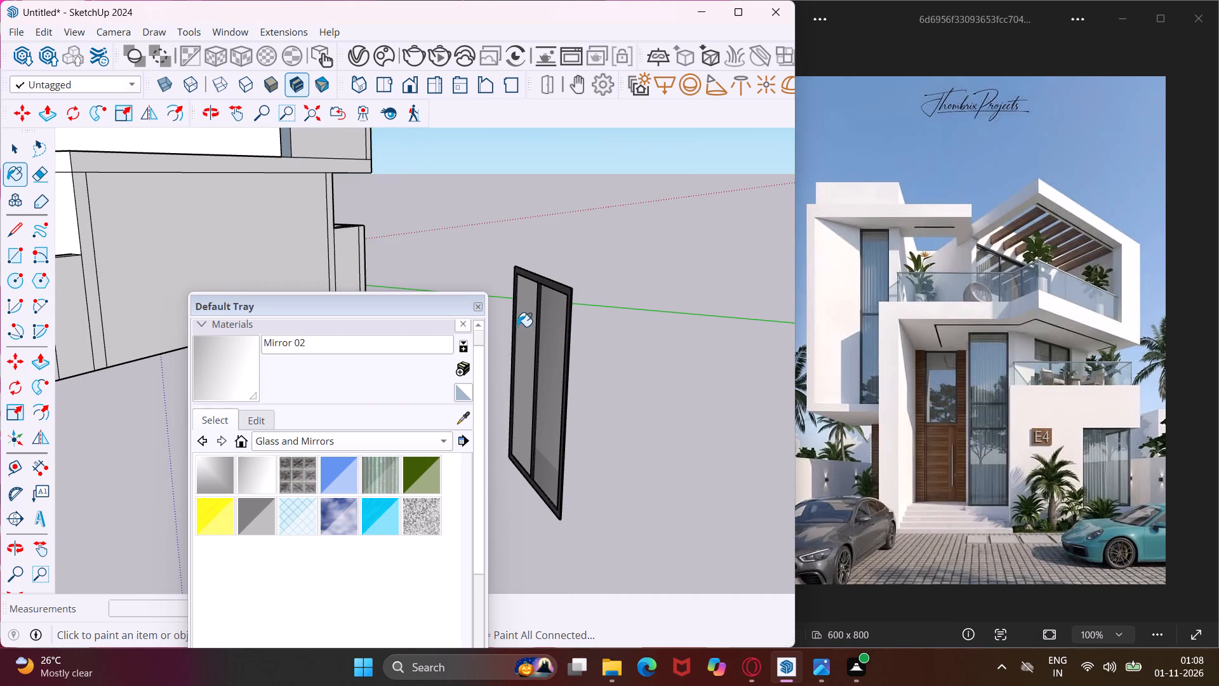
left_click(528, 329)
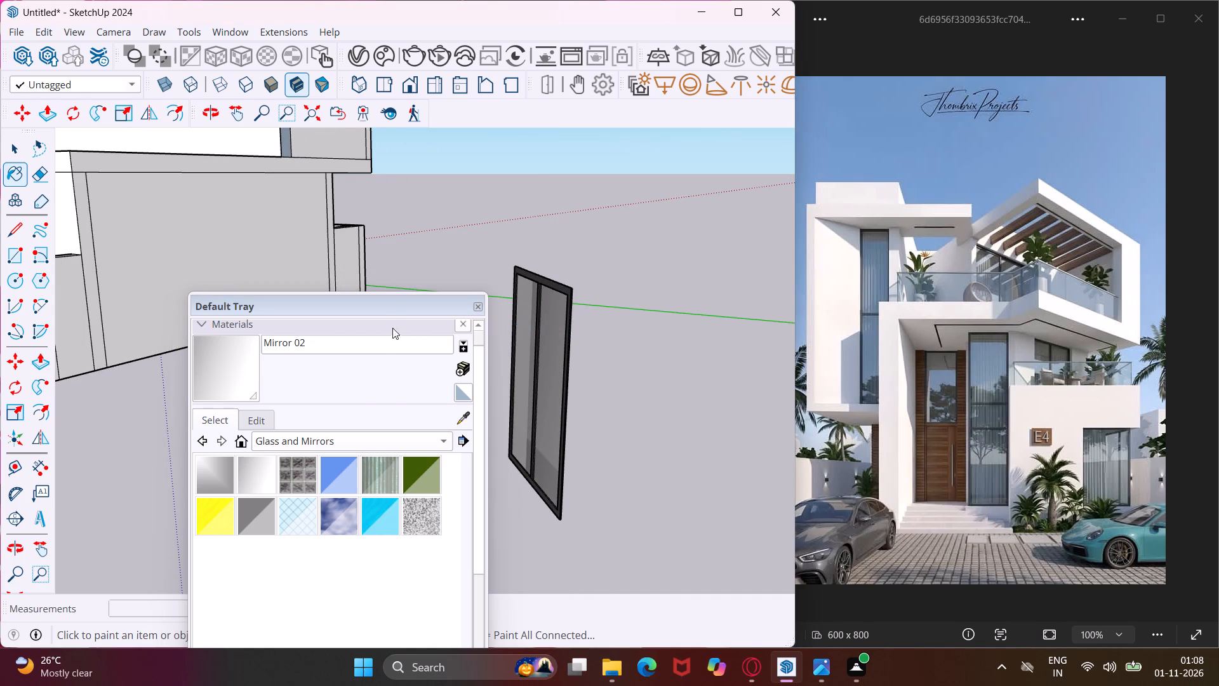
Paint the reverse faces of both panes in the small two-pane window with Mirror 02.
left_click_drag(390, 297, 250, 589)
middle_click_drag(594, 361, 394, 384)
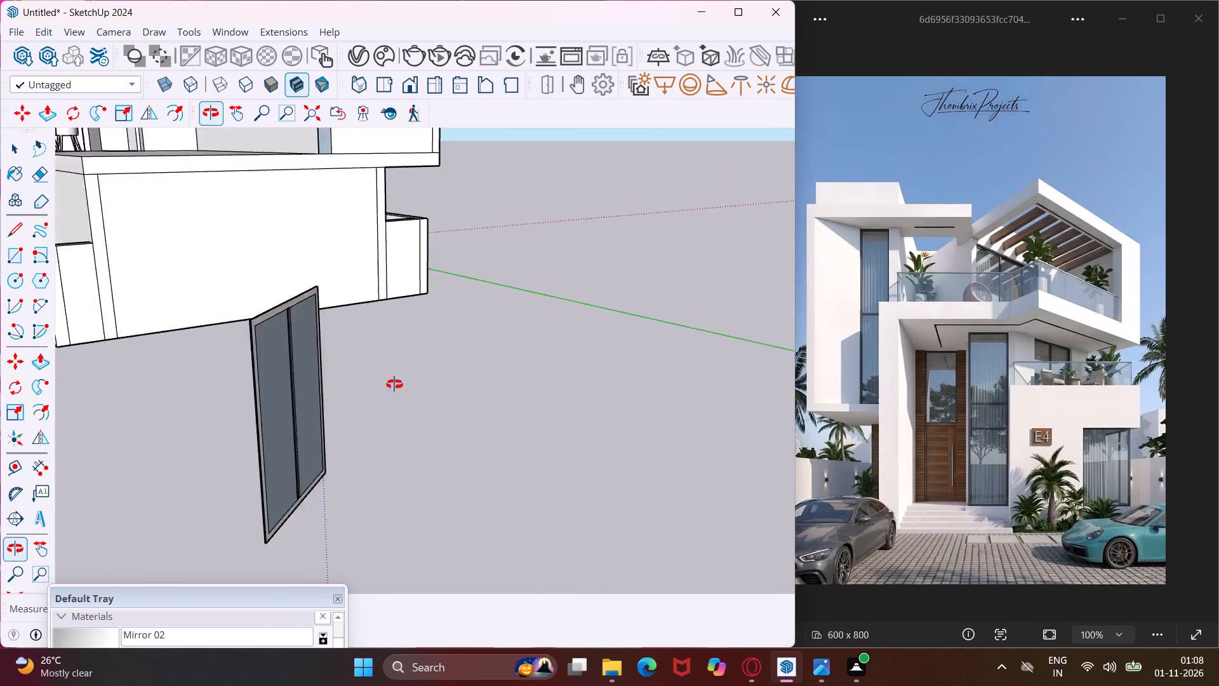
middle_click_drag(394, 384, 323, 385)
left_click(118, 366)
left_click(81, 382)
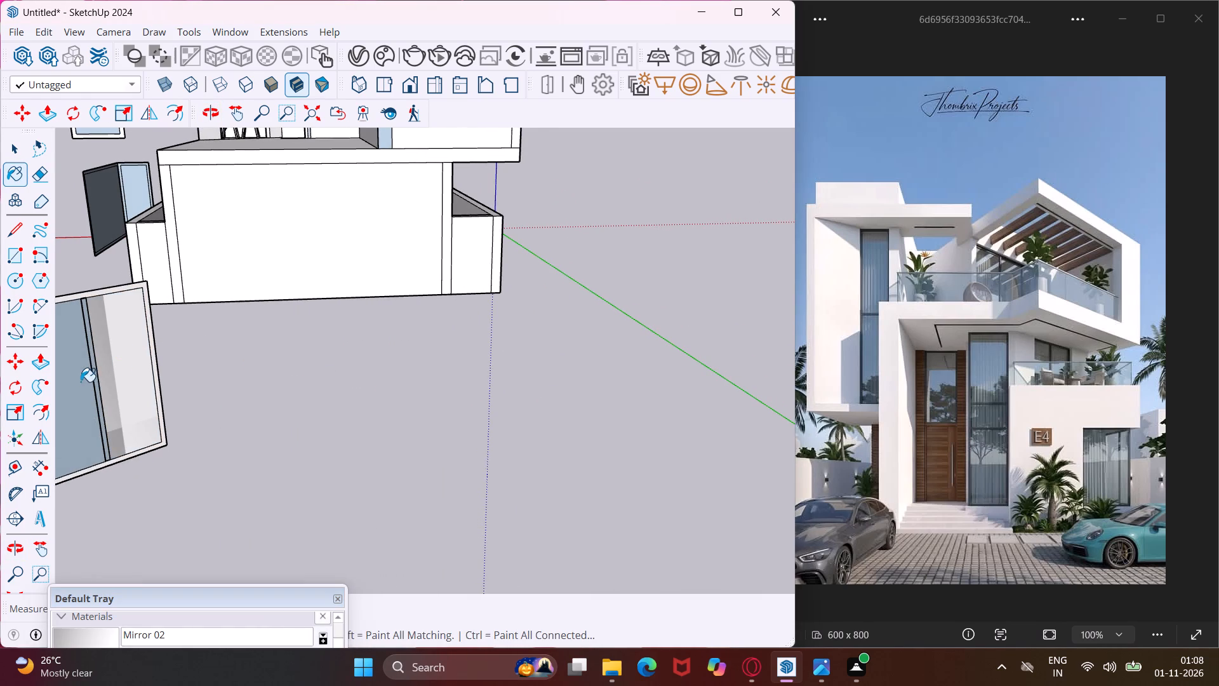
middle_click_drag(130, 359, 415, 321)
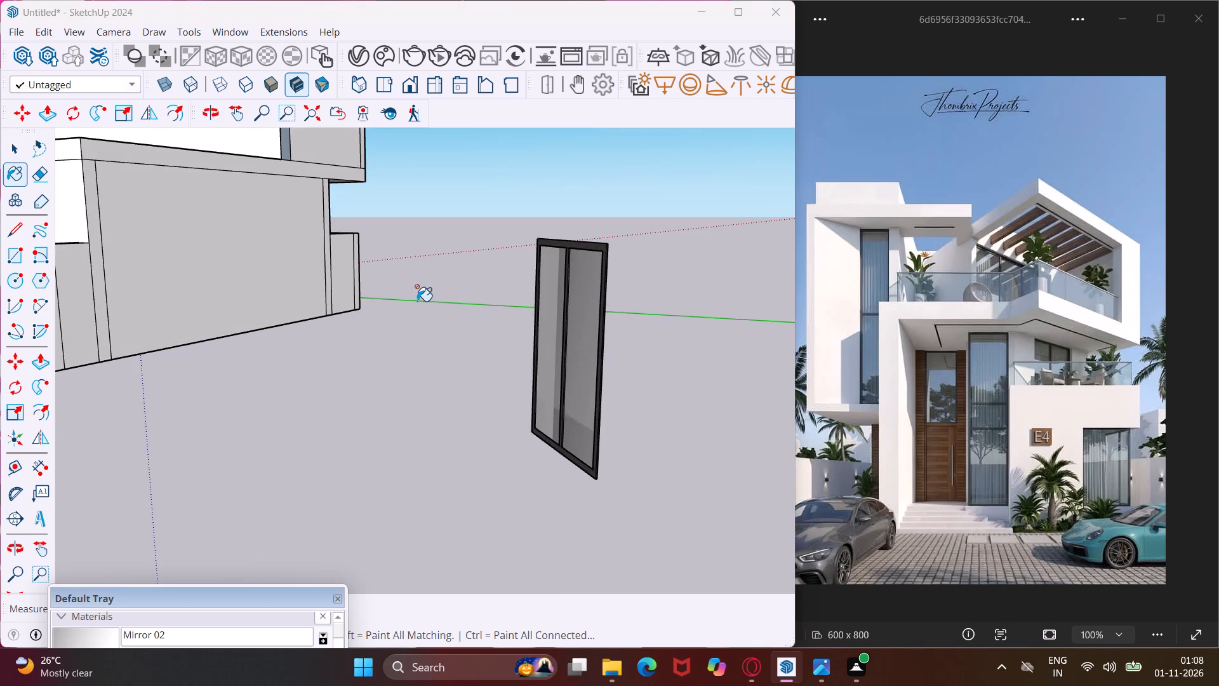
Paint both faces of the glass pane above the entrance door with Mirror 02.
scroll(417, 301, "down", 16)
scroll(430, 299, "down", 5)
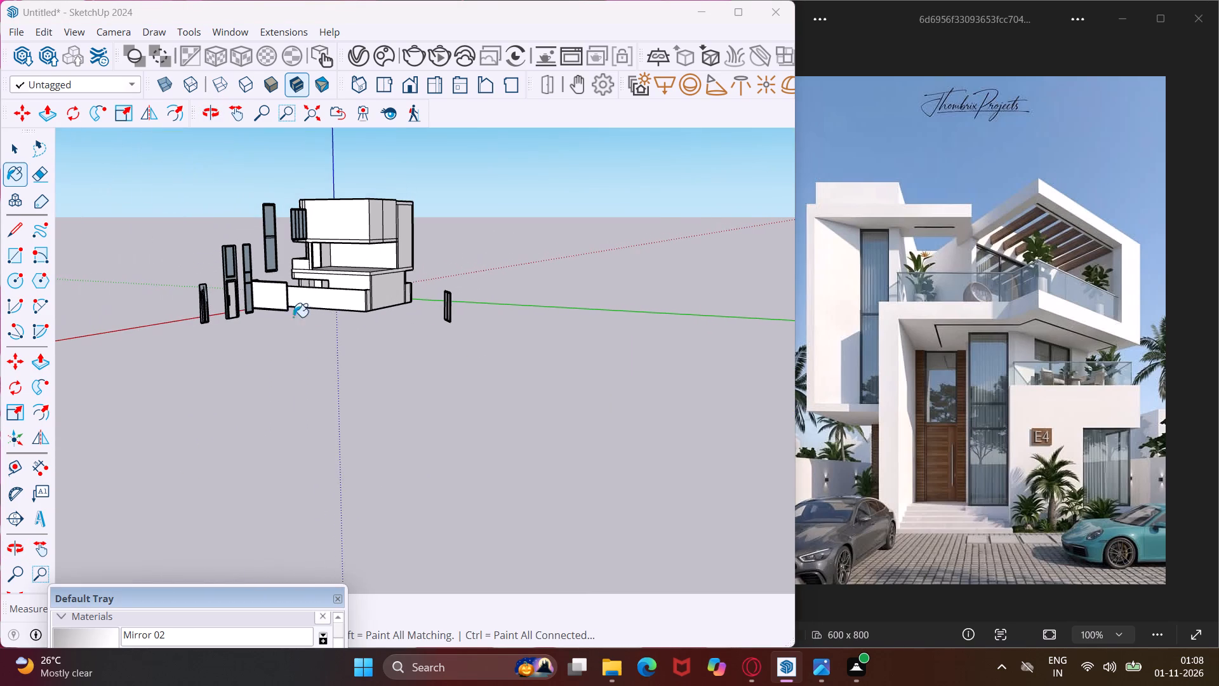
scroll(215, 302, "up", 15)
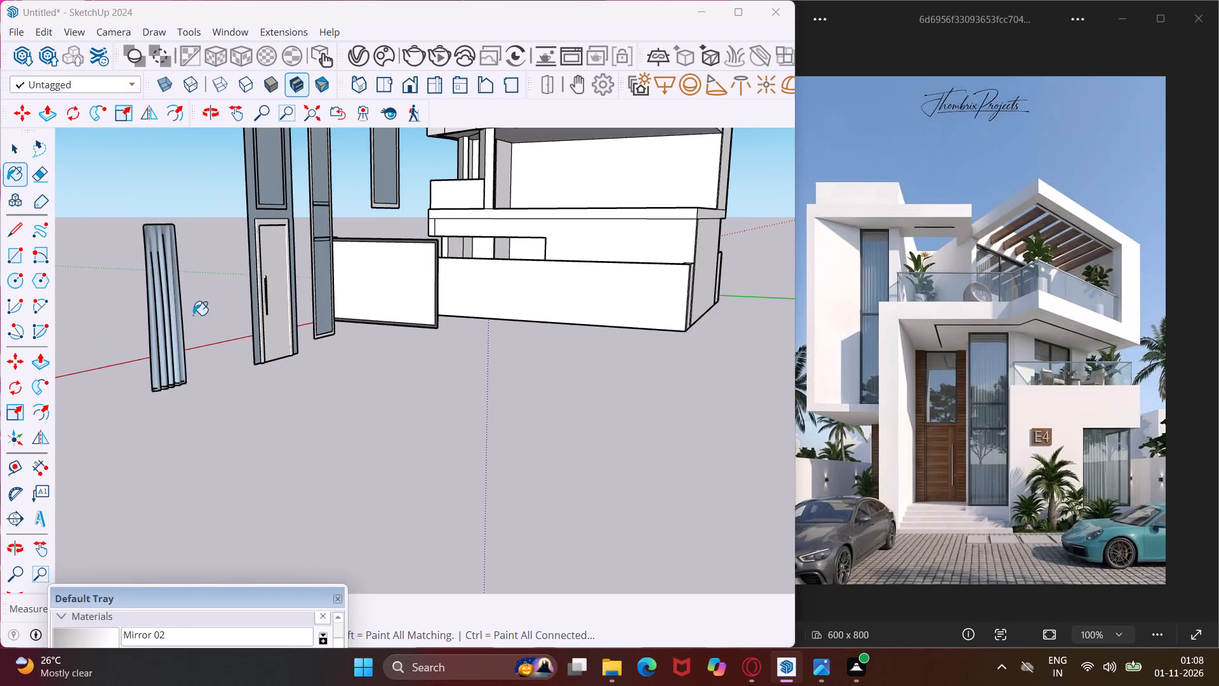
scroll(159, 310, "up", 1)
scroll(284, 190, "up", 3)
left_click(282, 178)
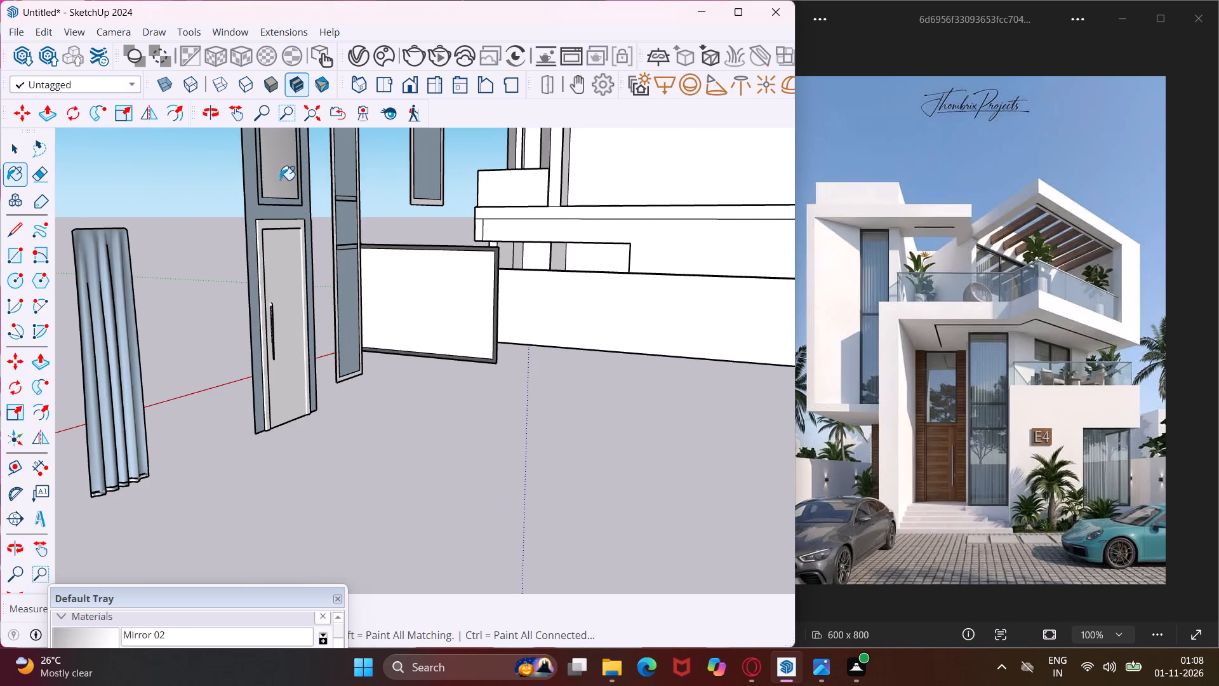
middle_click_drag(280, 180, 574, 315)
scroll(674, 266, "up", 3)
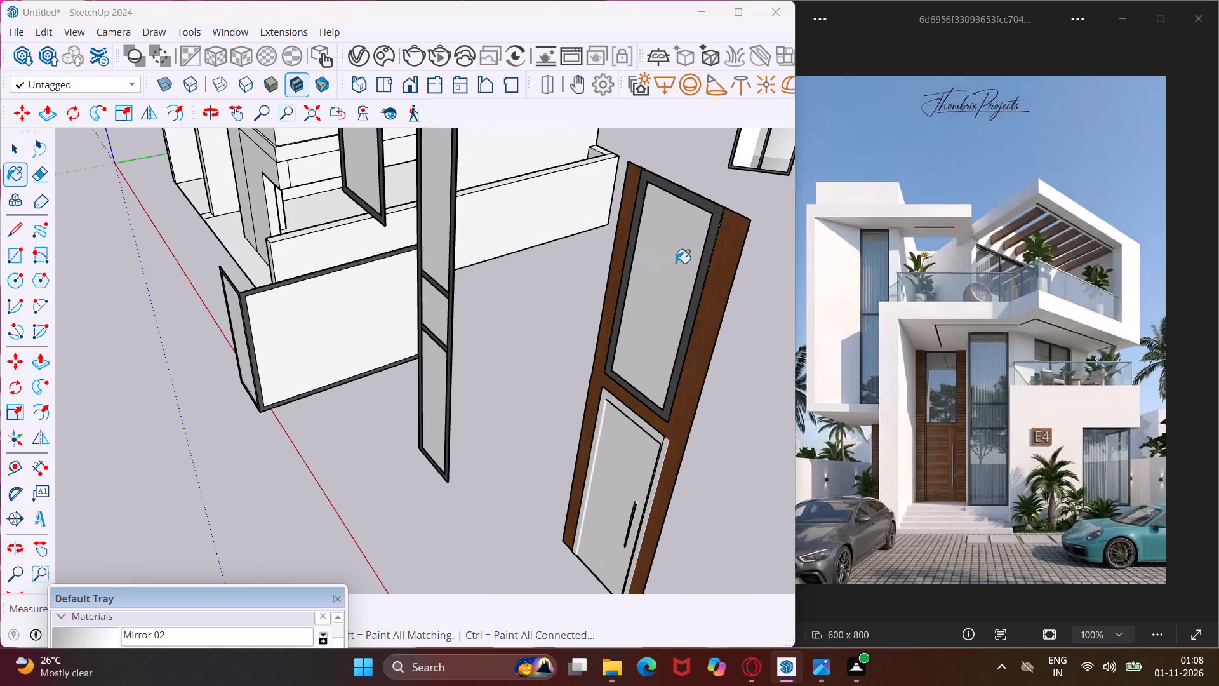
left_click(676, 263)
Paint the narrow window's three panes and the lower pane of the neighbouring tall two-pane window with Mirror 02.
left_click(434, 225)
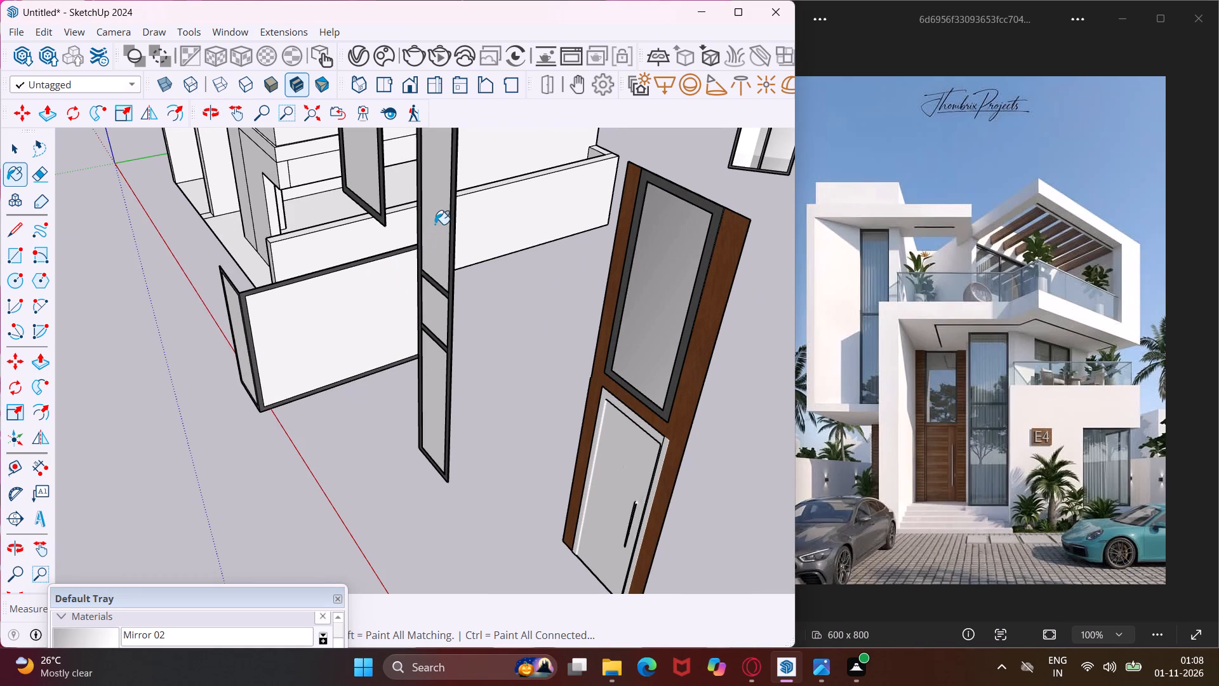
left_click(434, 302)
left_click(432, 372)
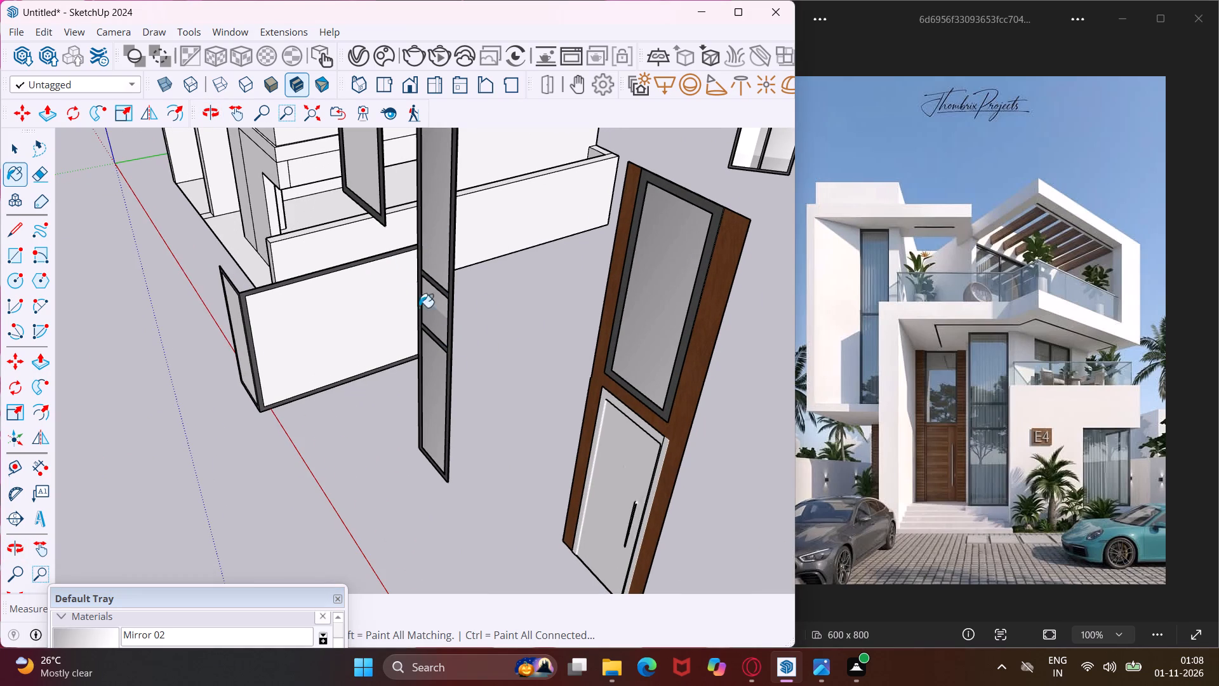
left_click(368, 171)
Paint both faces of the wide and narrow panes in the L-shaped corner window with Mirror 02.
left_click(323, 334)
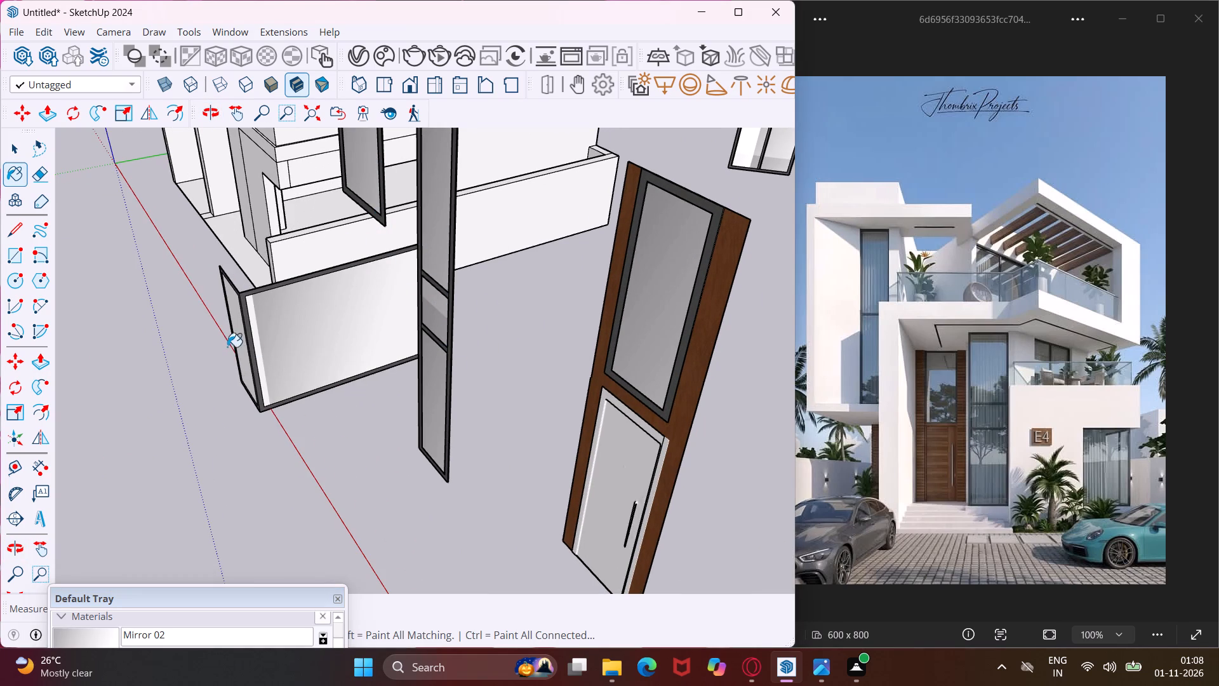
middle_click_drag(235, 345, 572, 280)
left_click(434, 343)
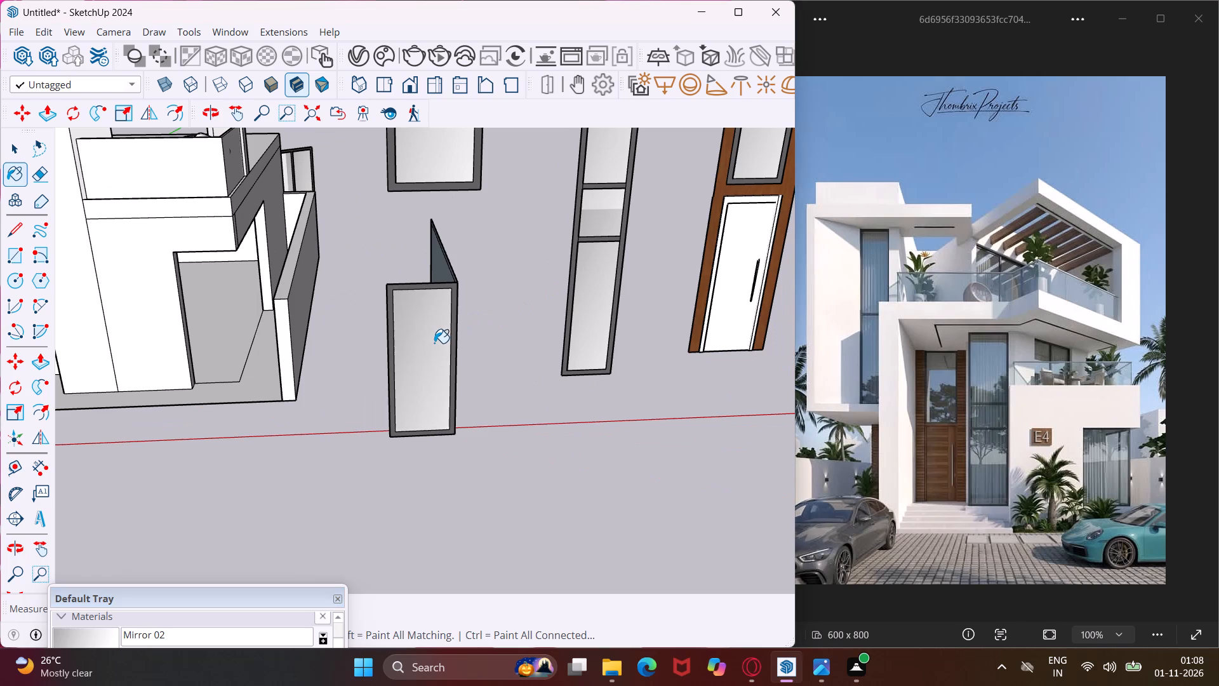
middle_click_drag(434, 343, 674, 343)
left_click(487, 299)
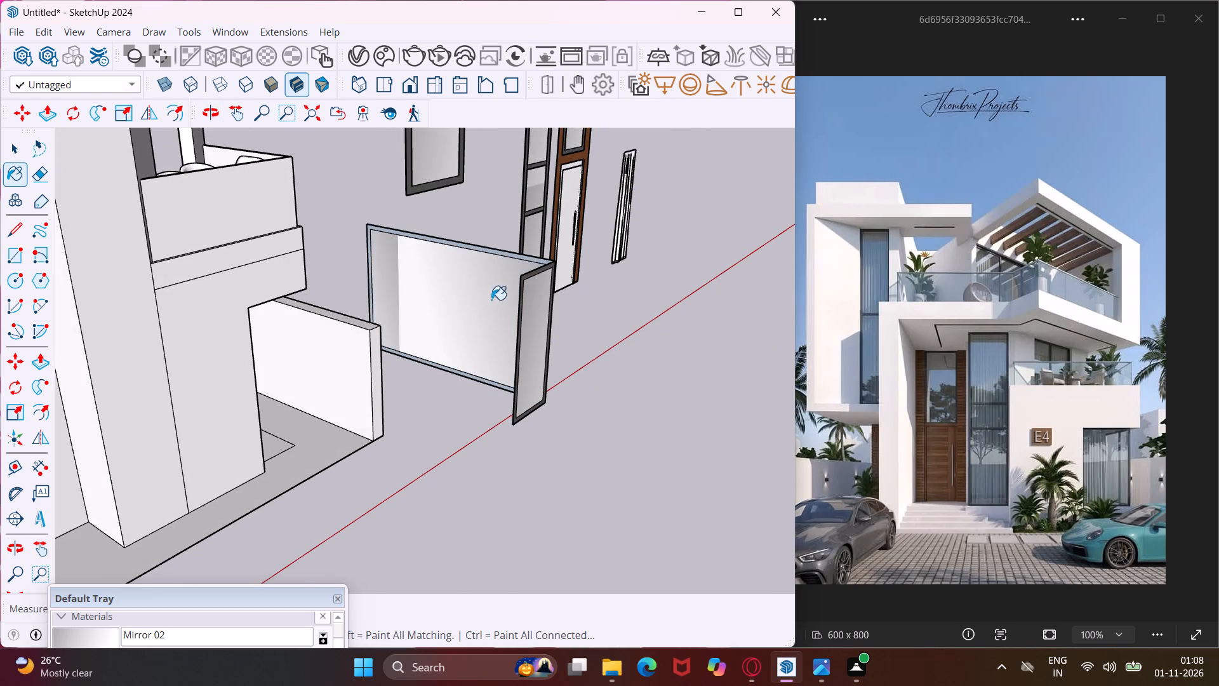
middle_click_drag(491, 300, 652, 380)
scroll(538, 294, "up", 10)
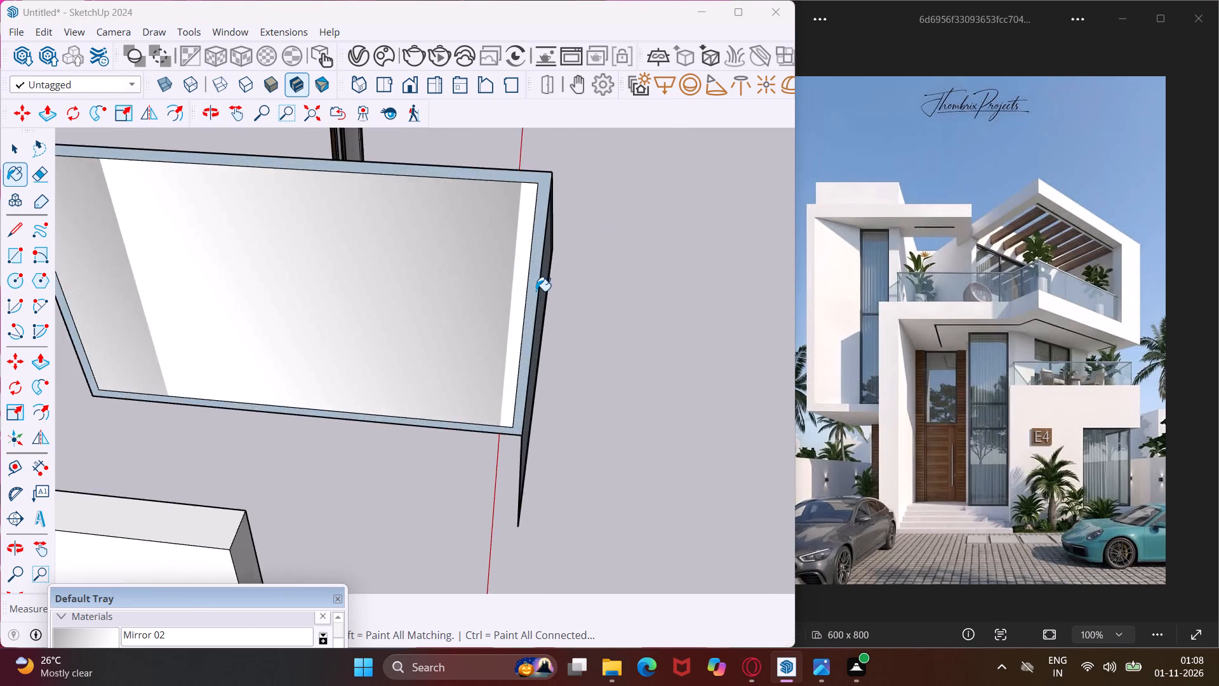
scroll(536, 291, "up", 3)
middle_click_drag(536, 291, 636, 272)
left_click(683, 268)
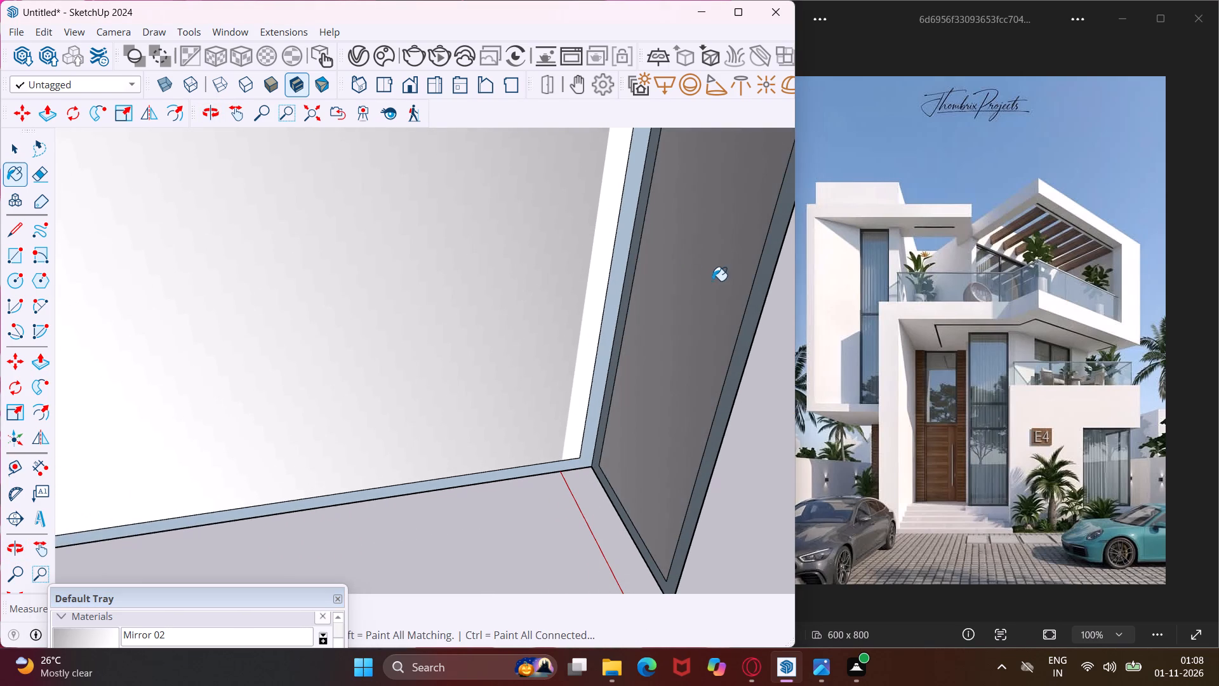
Paint the reverse faces of all four panes in the four-pane window with Mirror 02.
middle_click_drag(703, 278, 407, 293)
scroll(395, 297, "down", 17)
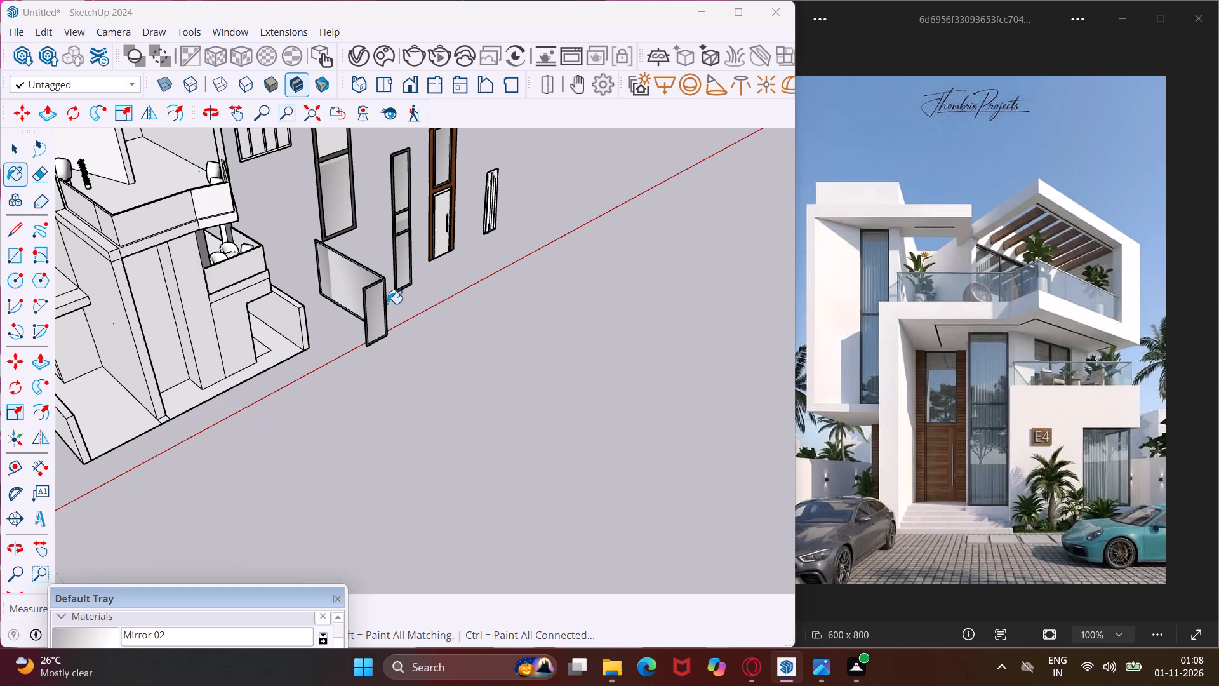
middle_click_drag(355, 212, 850, 309)
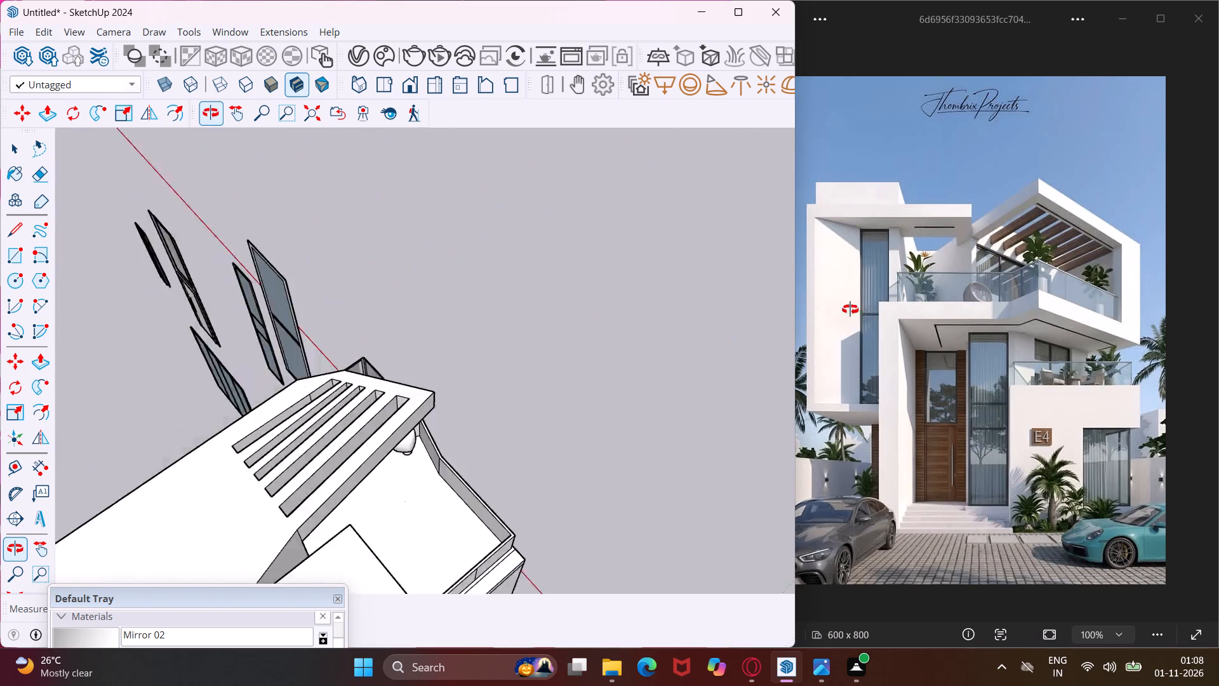
middle_click_drag(850, 309, 1013, 256)
scroll(506, 358, "up", 3)
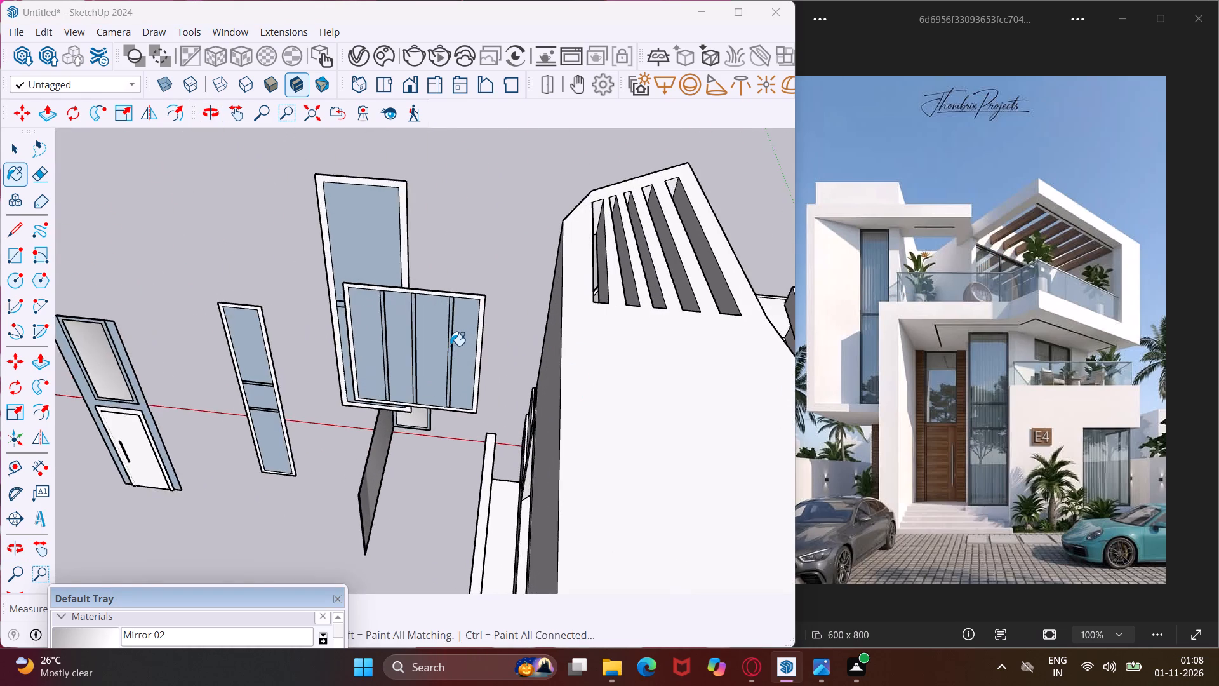
scroll(450, 346, "up", 4)
left_click(458, 349)
left_click(430, 337)
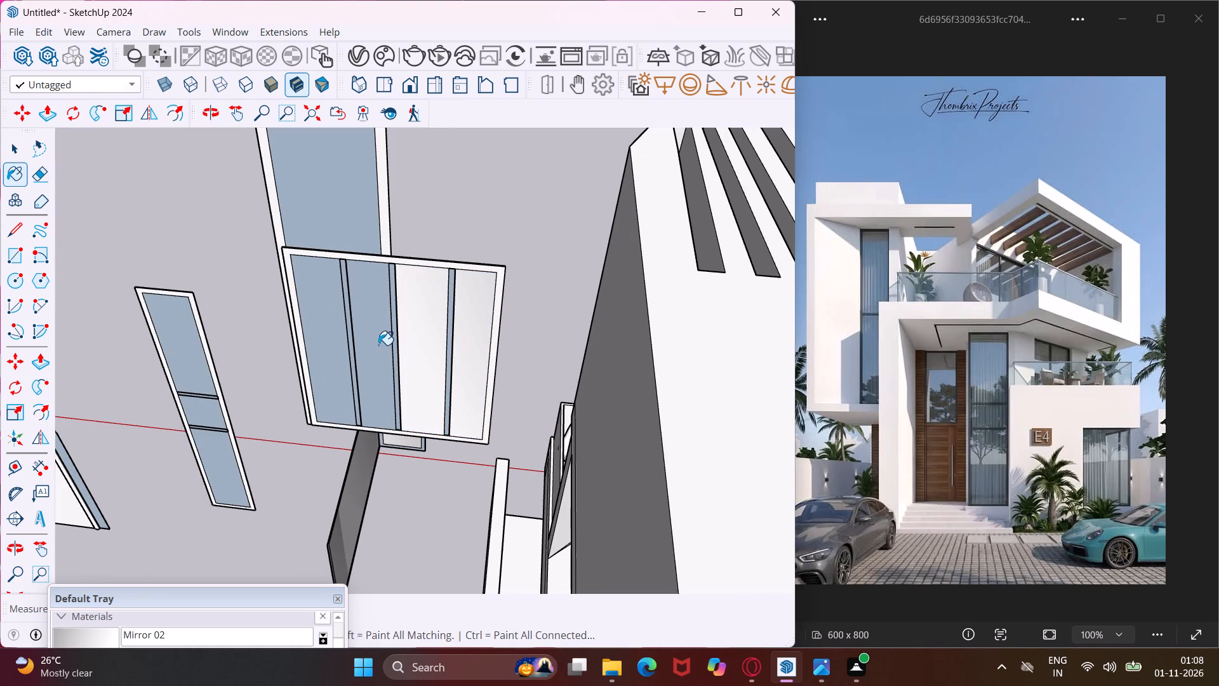
left_click(378, 345)
left_click(337, 356)
Paint the reverse faces of the tall two-pane window's panes and the narrow window's three panes with Mirror 02.
left_click(363, 206)
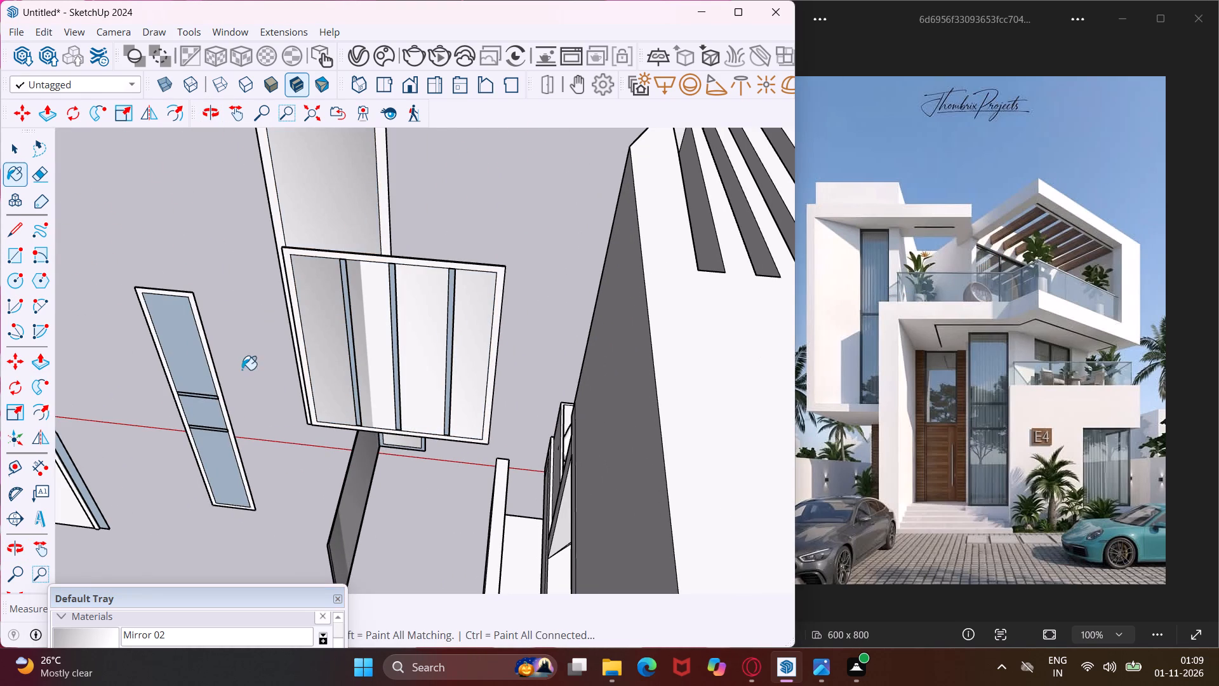
left_click(185, 360)
left_click(192, 408)
left_click(203, 447)
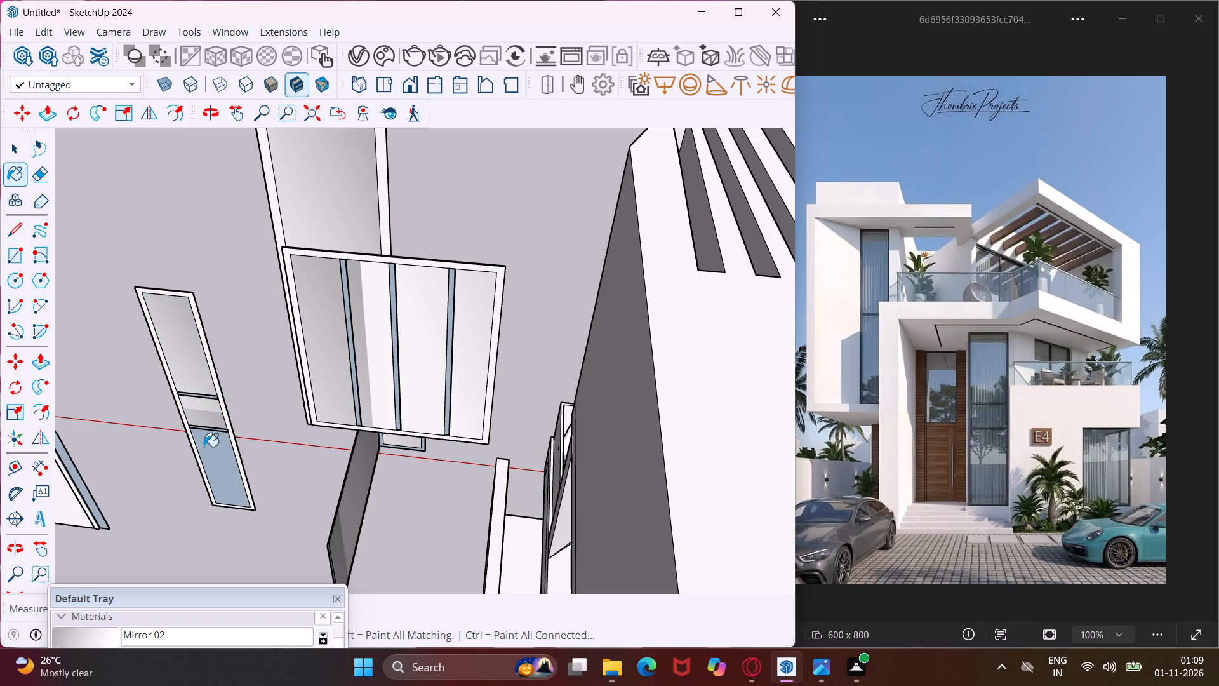
middle_click_drag(222, 441, 714, 329)
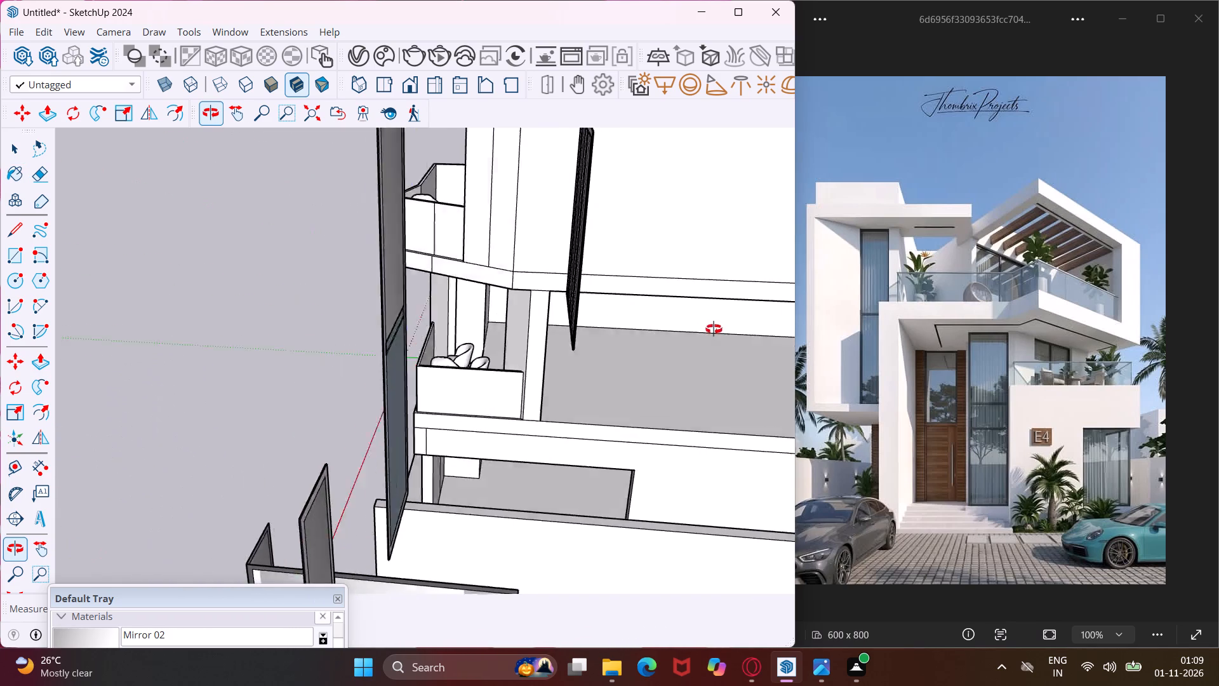
middle_click_drag(714, 329, 677, 339)
middle_click_drag(552, 376, 416, 380)
left_click(251, 403)
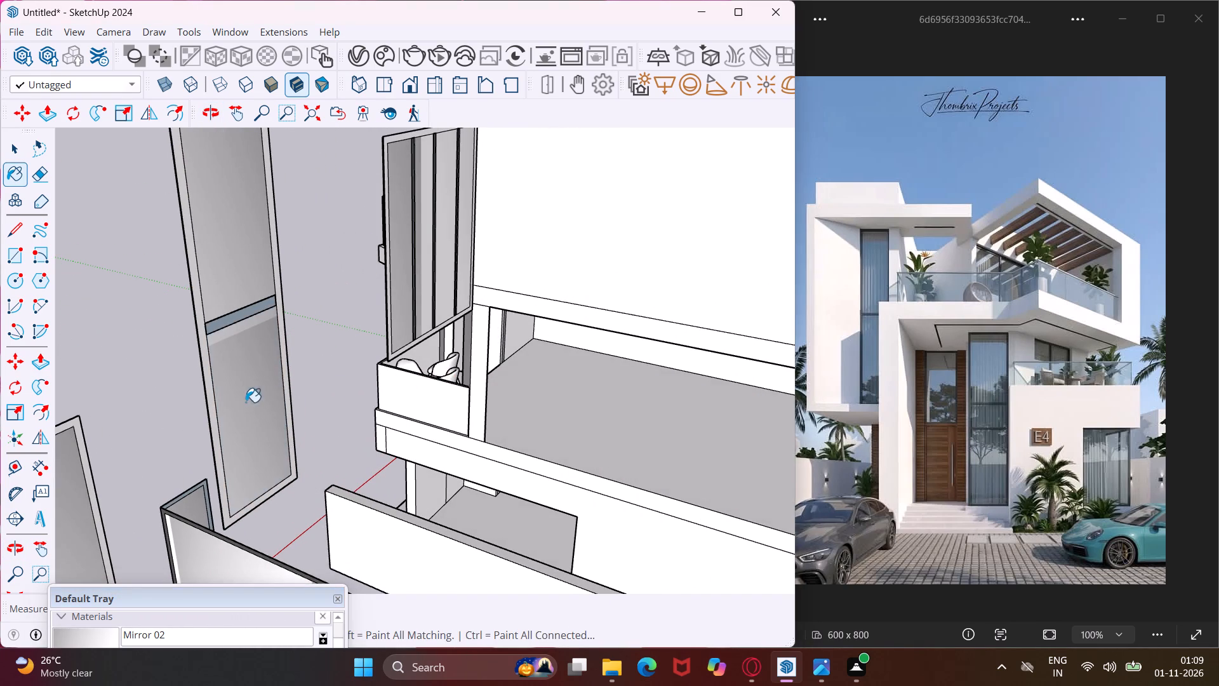
Paint the front face of the tall two-pane window's upper pane with Mirror 02.
scroll(220, 395, "down", 4)
middle_click_drag(211, 407, 648, 342)
scroll(507, 311, "down", 5)
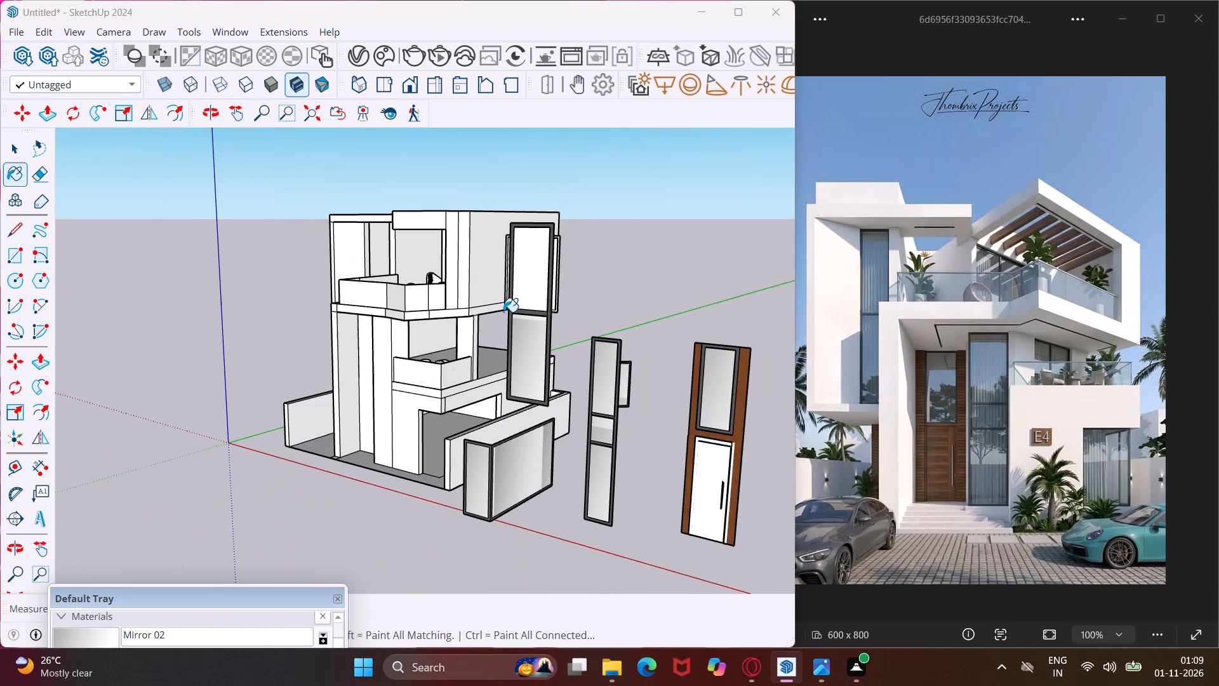
scroll(531, 270, "up", 2)
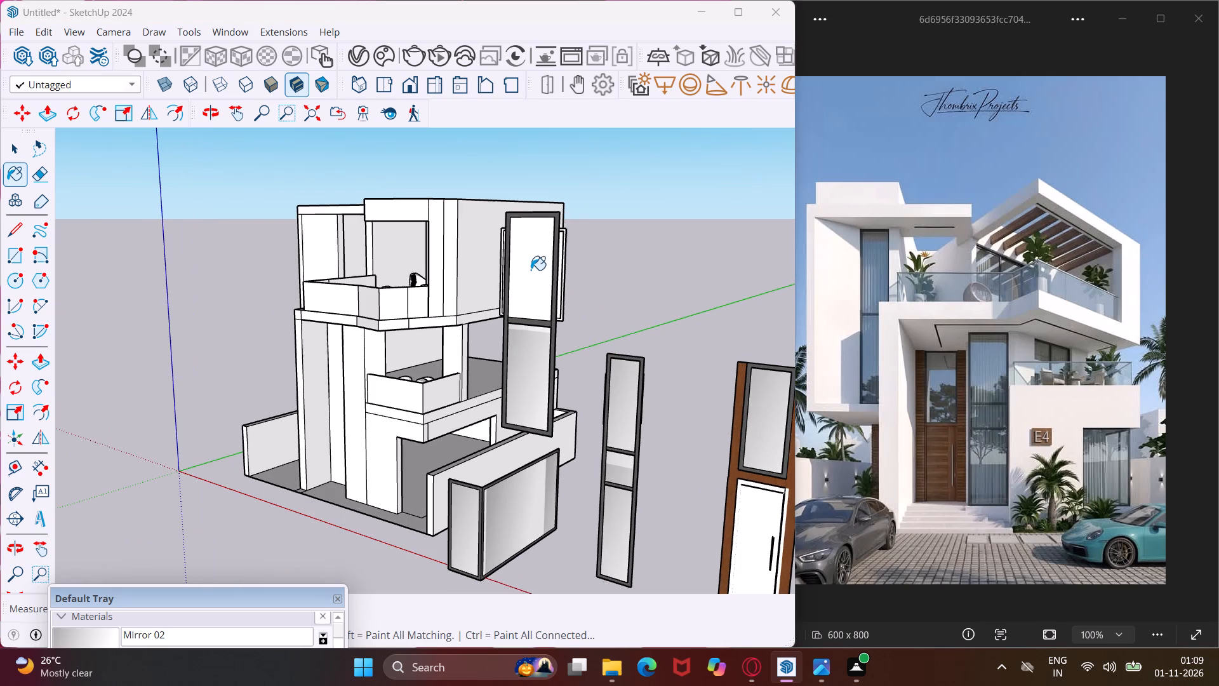
left_click(531, 269)
Paint the front faces of all four panes in the four-pane window with Mirror 02.
scroll(523, 358, "up", 1)
middle_click_drag(523, 358, 630, 391)
scroll(532, 281, "up", 10)
left_click(547, 281)
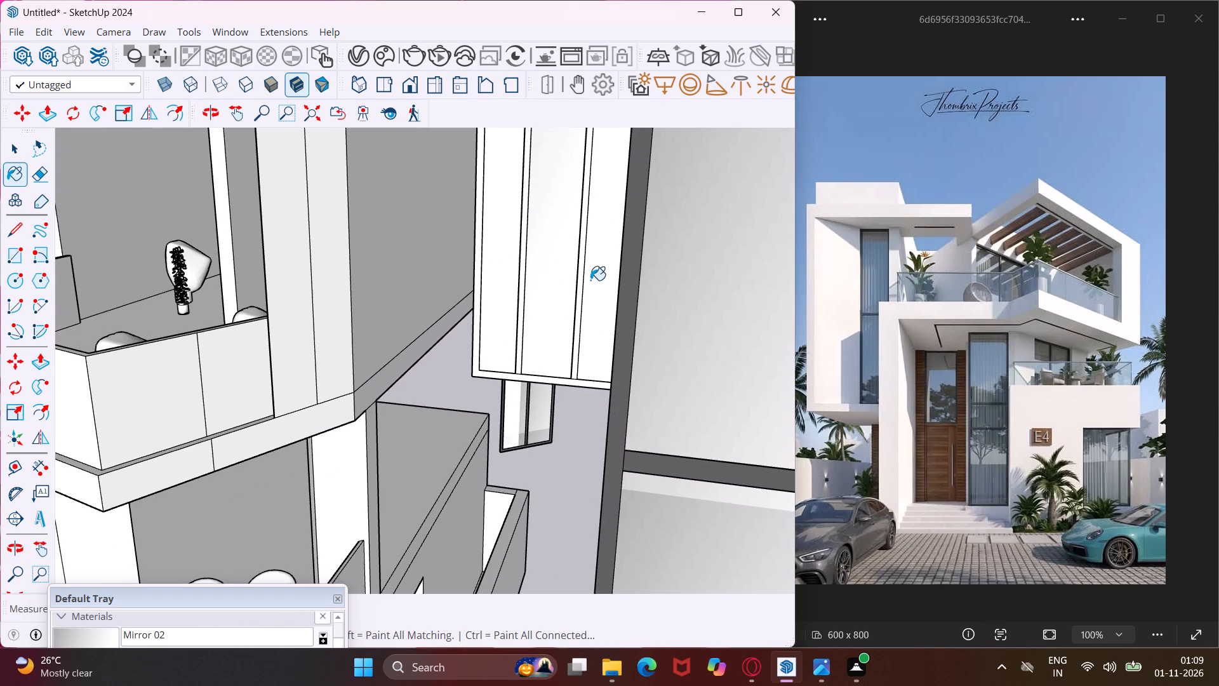
middle_click_drag(590, 279, 713, 309)
left_click(672, 268)
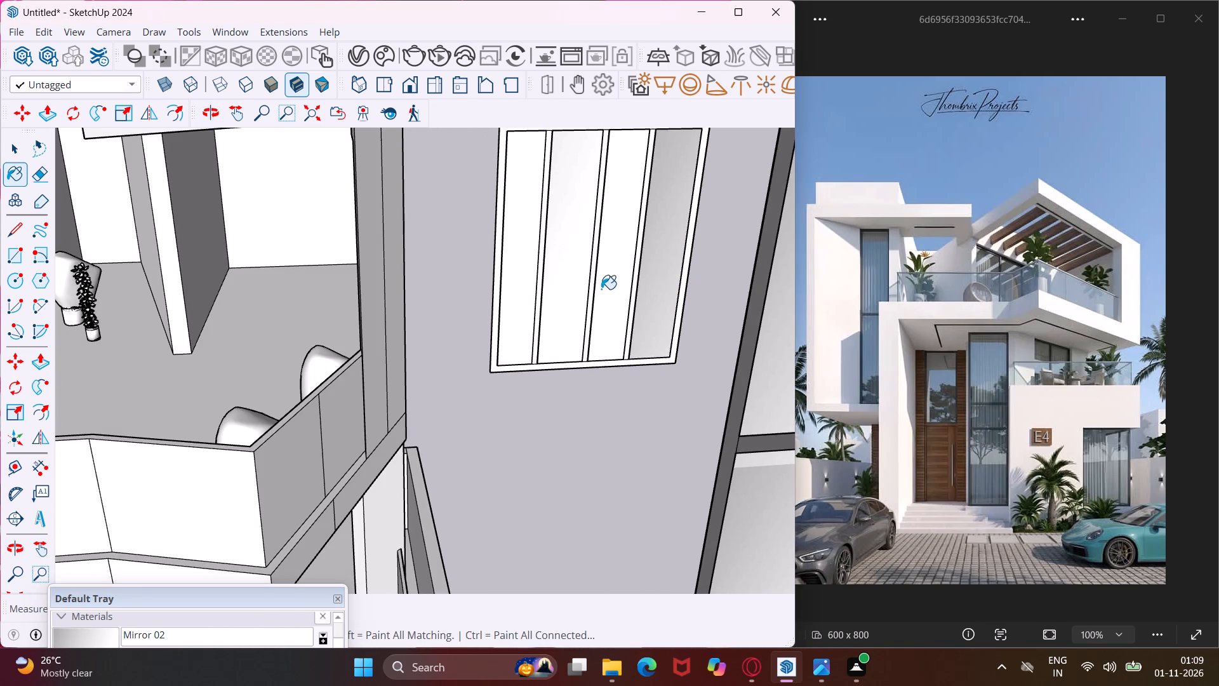
left_click(609, 268)
left_click(571, 269)
left_click(526, 272)
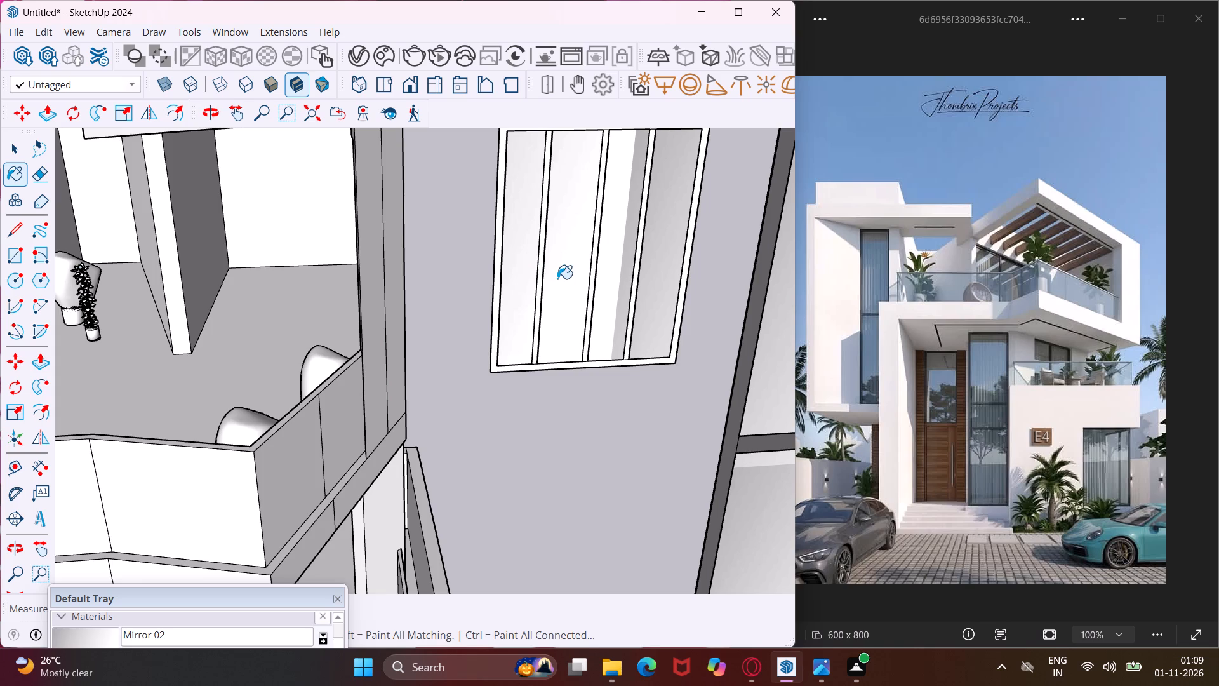
left_click(561, 275)
scroll(565, 274, "up", 4)
double_click(569, 268)
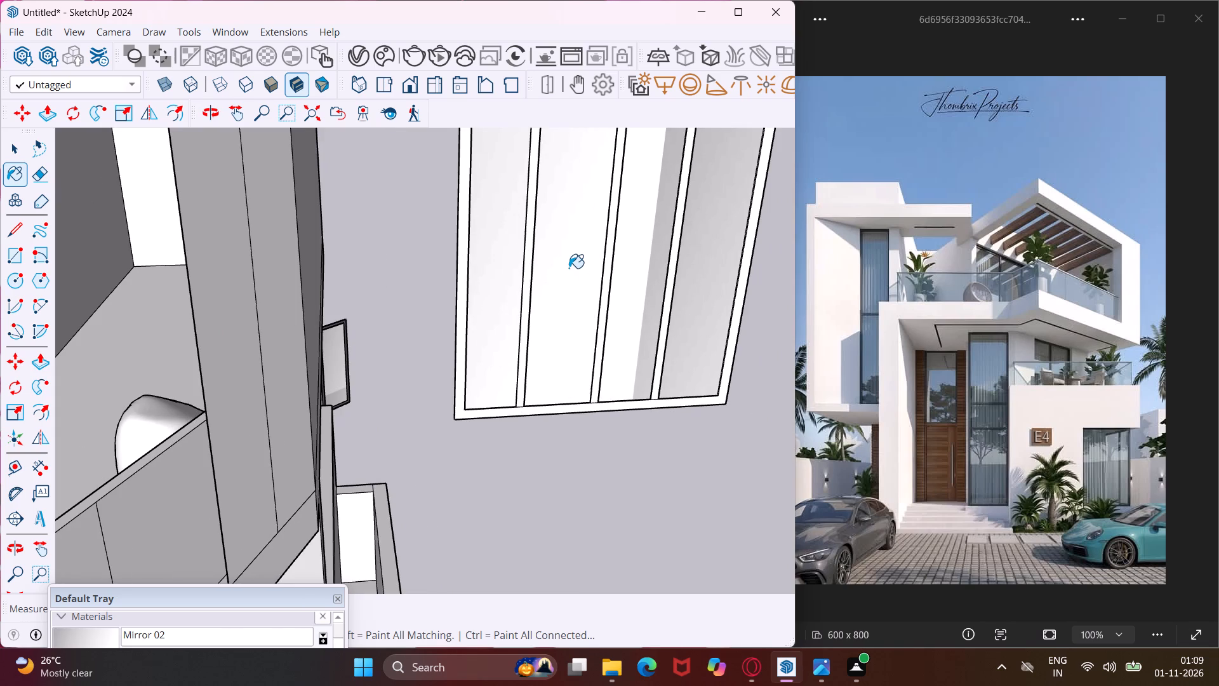
scroll(569, 268, "up", 8)
double_click(569, 268)
Paint the front faces of the four-pane window's outer frame and three mullions with Color M07 from the Colors collection.
scroll(229, 360, "down", 6)
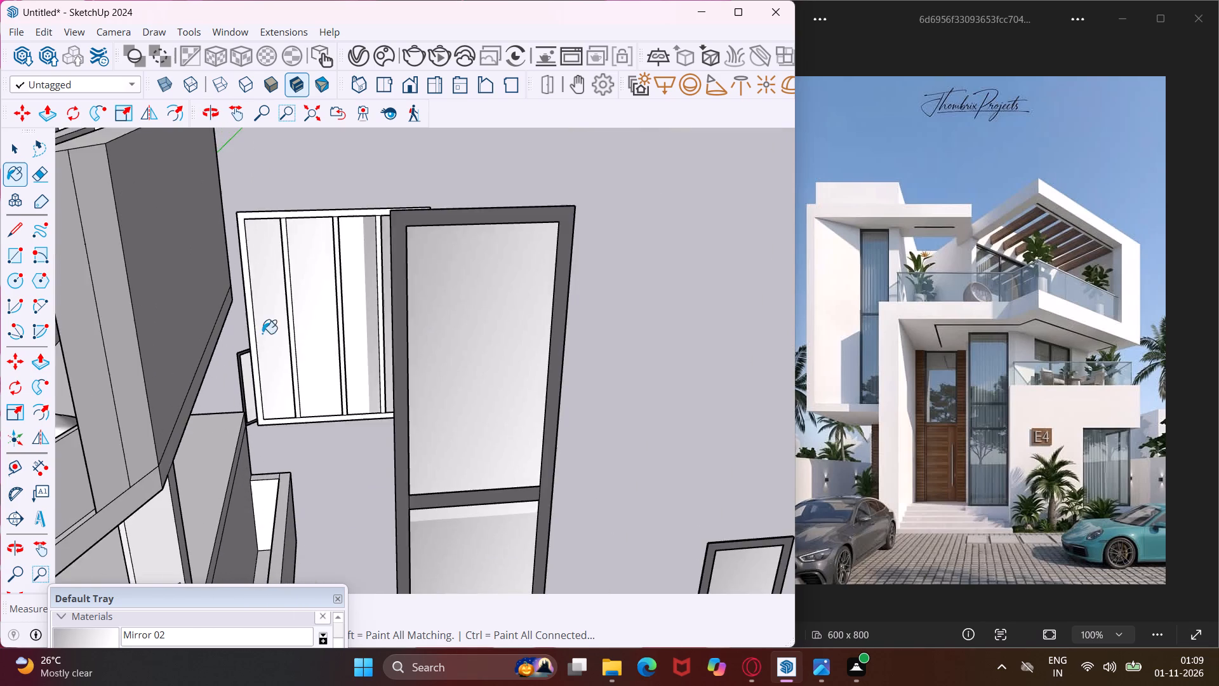
scroll(274, 312, "down", 12)
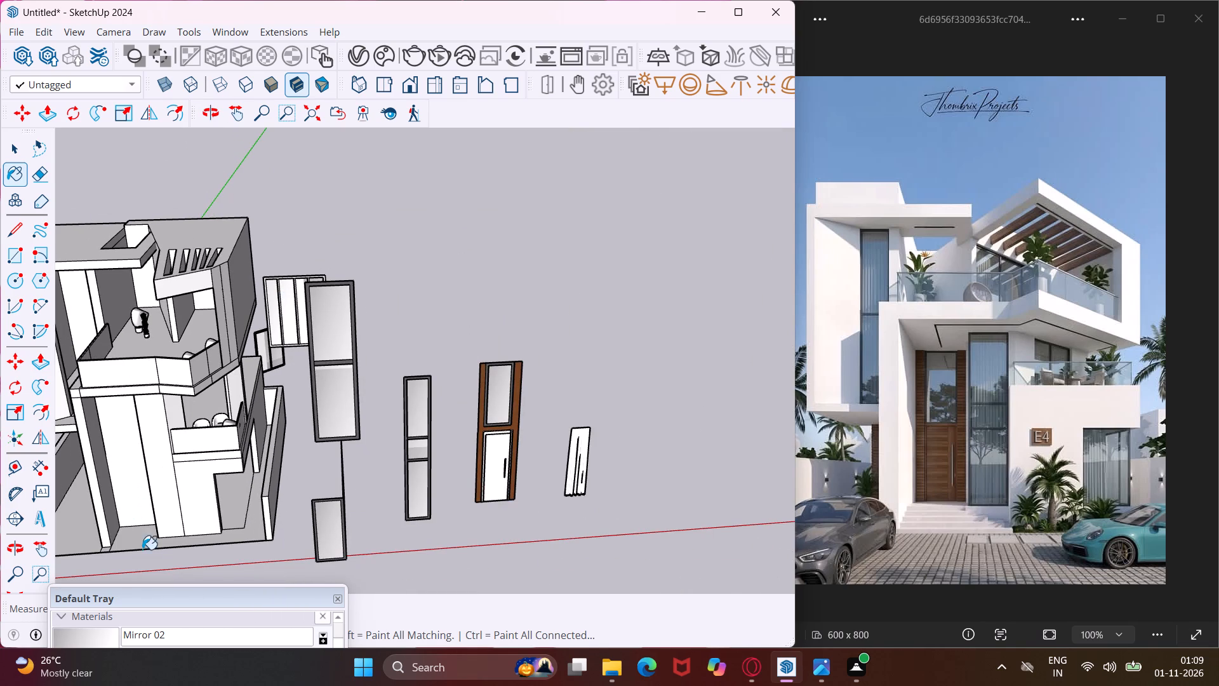
left_click_drag(137, 608, 194, 389)
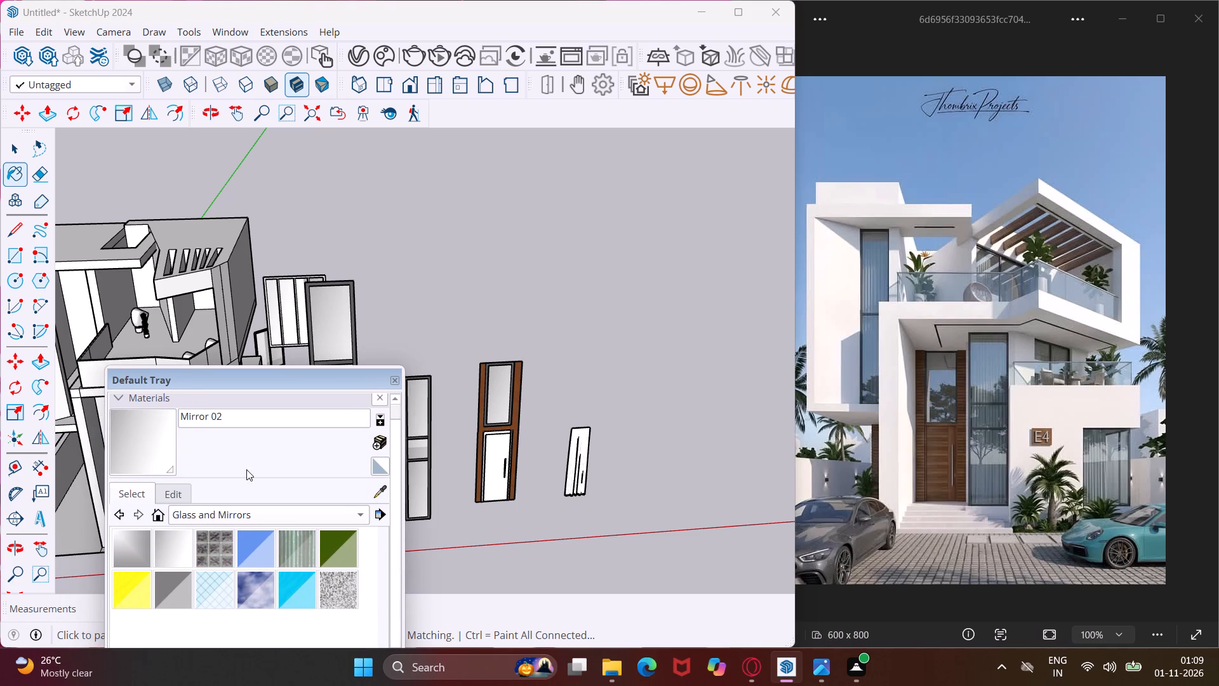
left_click(265, 420)
left_click(260, 521)
left_click(244, 488)
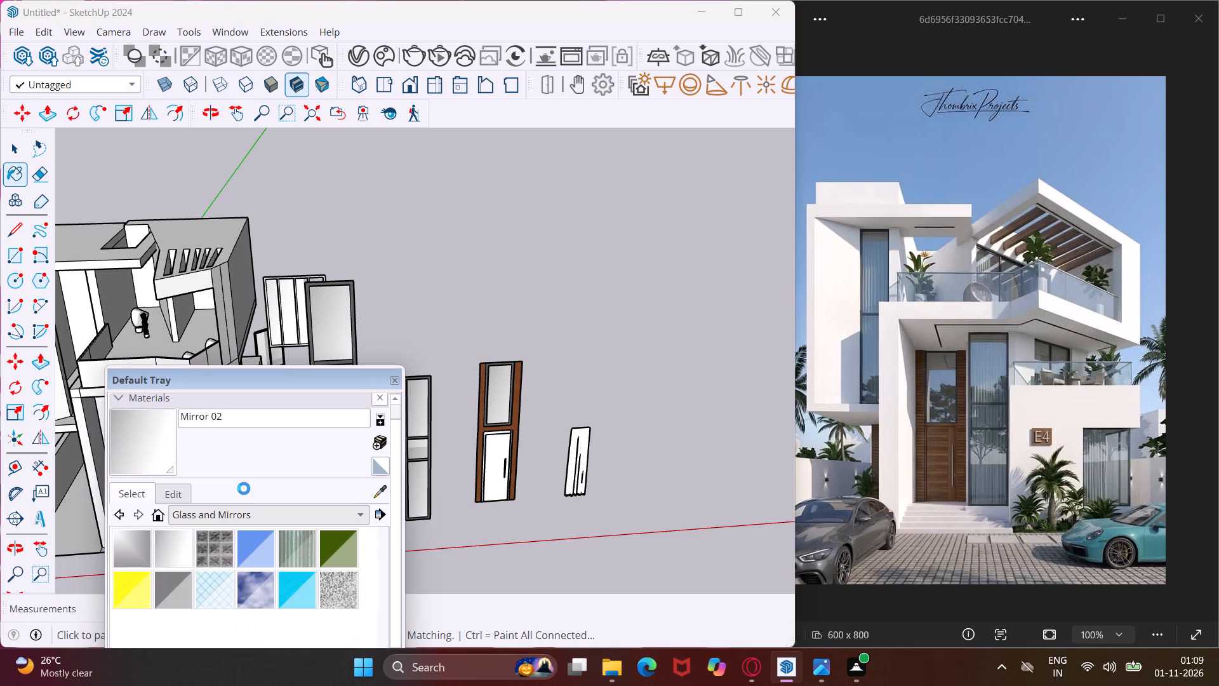
scroll(232, 574, "down", 12)
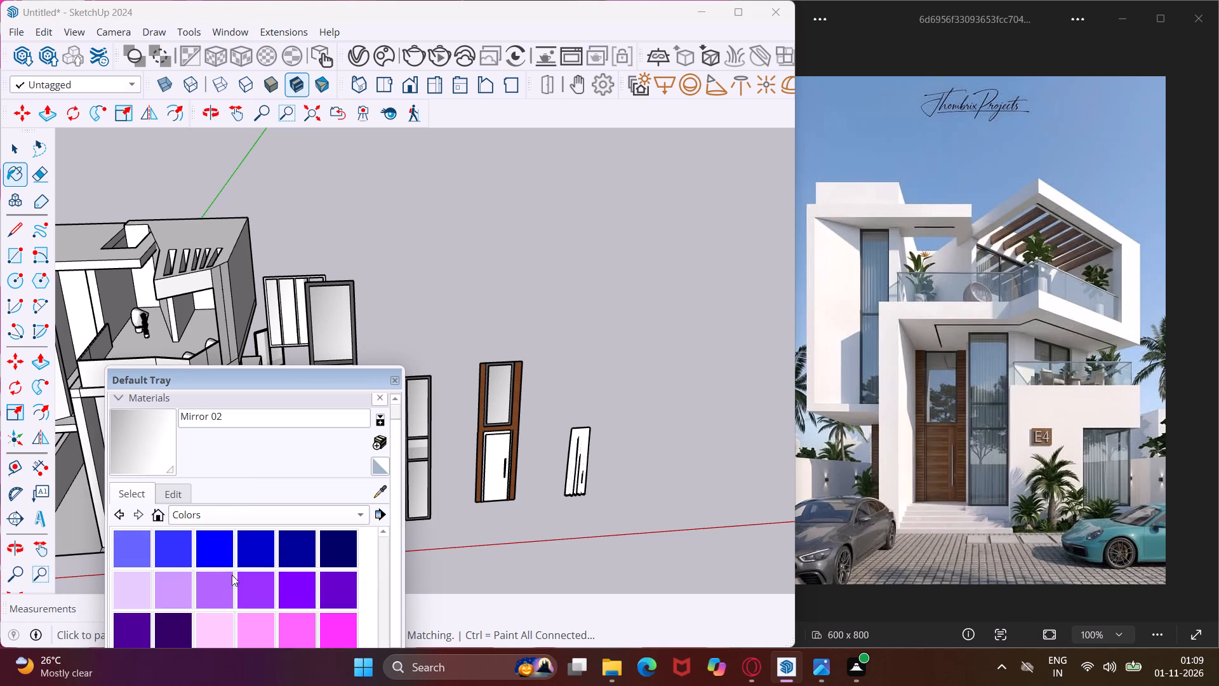
scroll(232, 575, "down", 6)
left_click(168, 552)
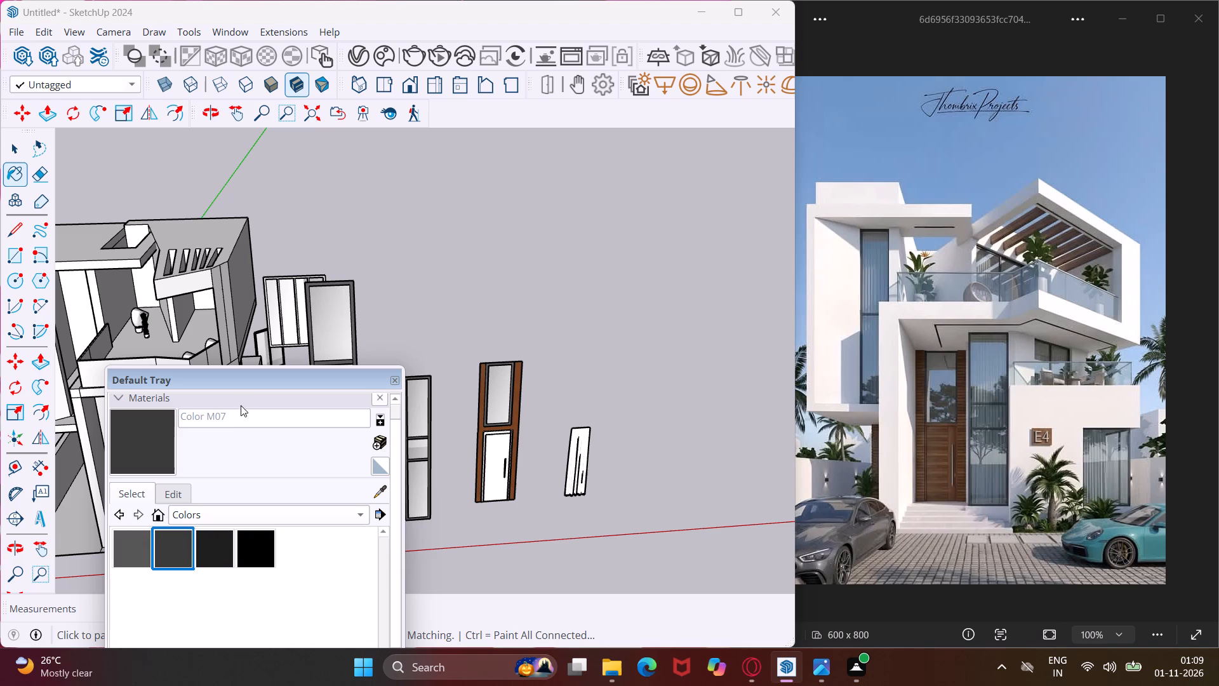
left_click_drag(246, 375, 227, 647)
scroll(267, 283, "up", 3)
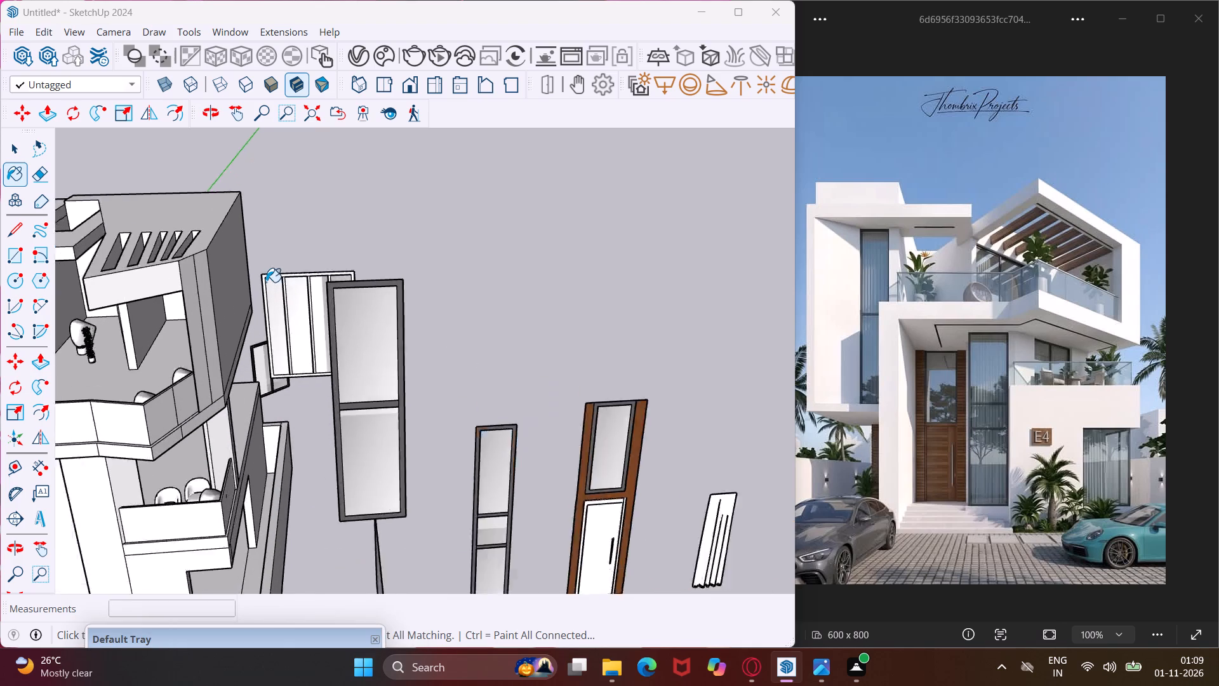
scroll(266, 282, "up", 20)
scroll(266, 282, "up", 1)
left_click(259, 286)
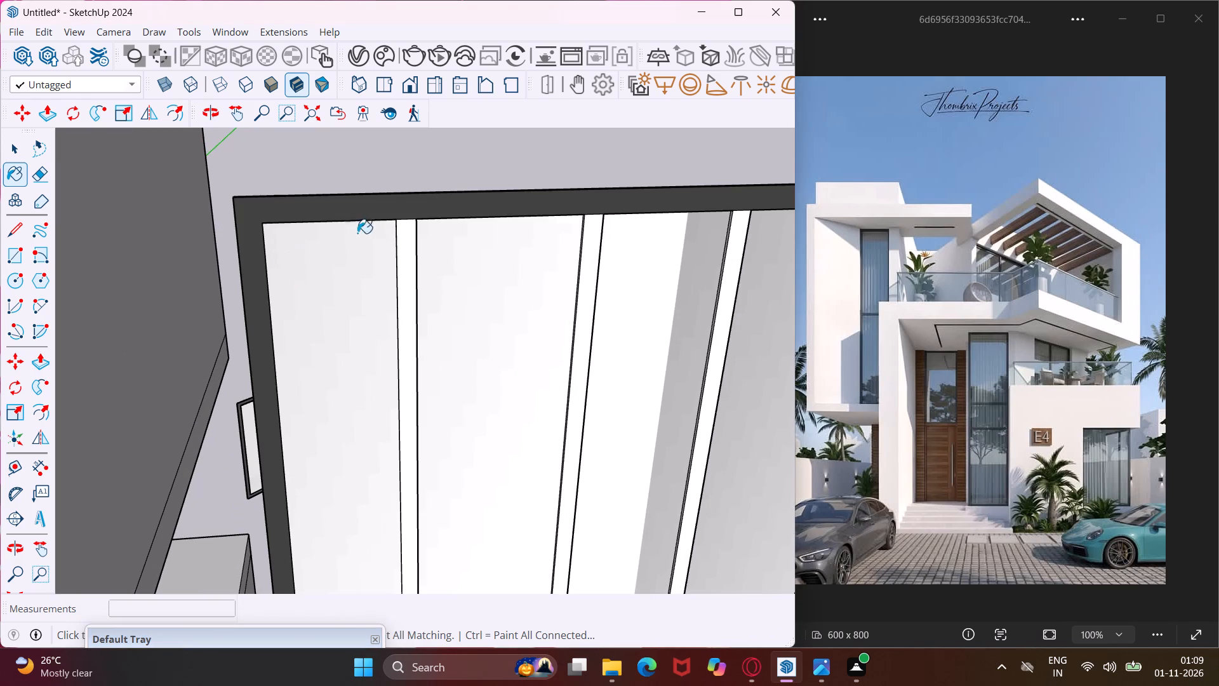
left_click(401, 252)
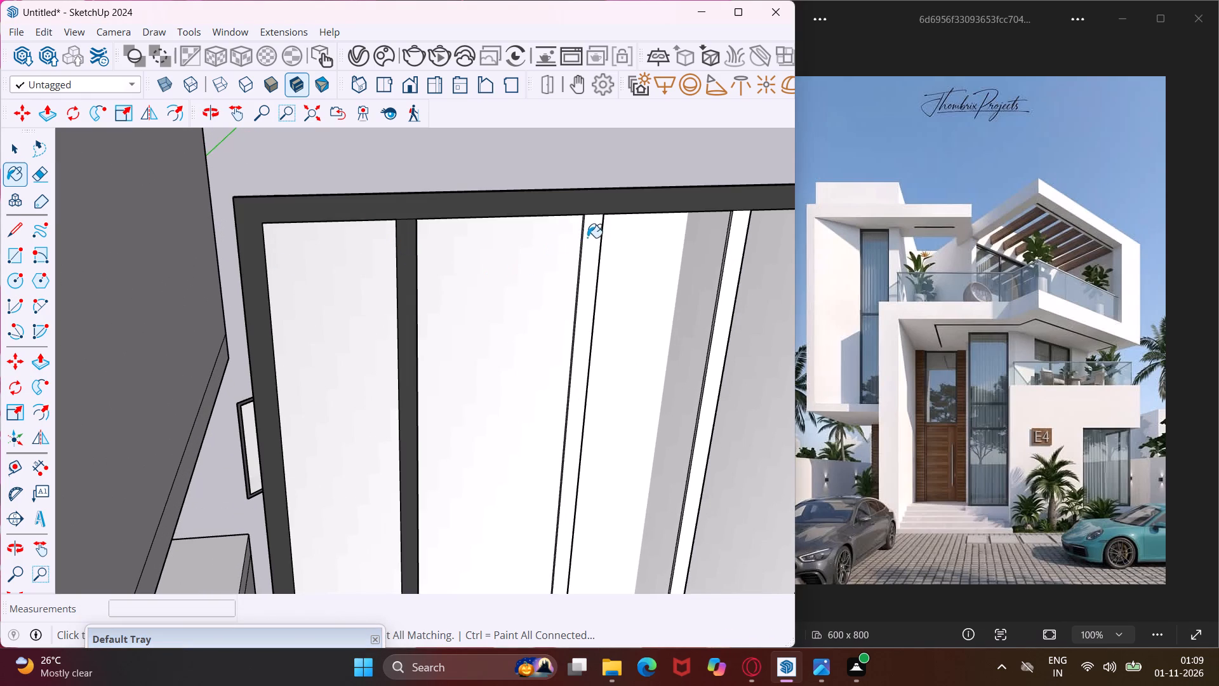
left_click(590, 236)
left_click(734, 261)
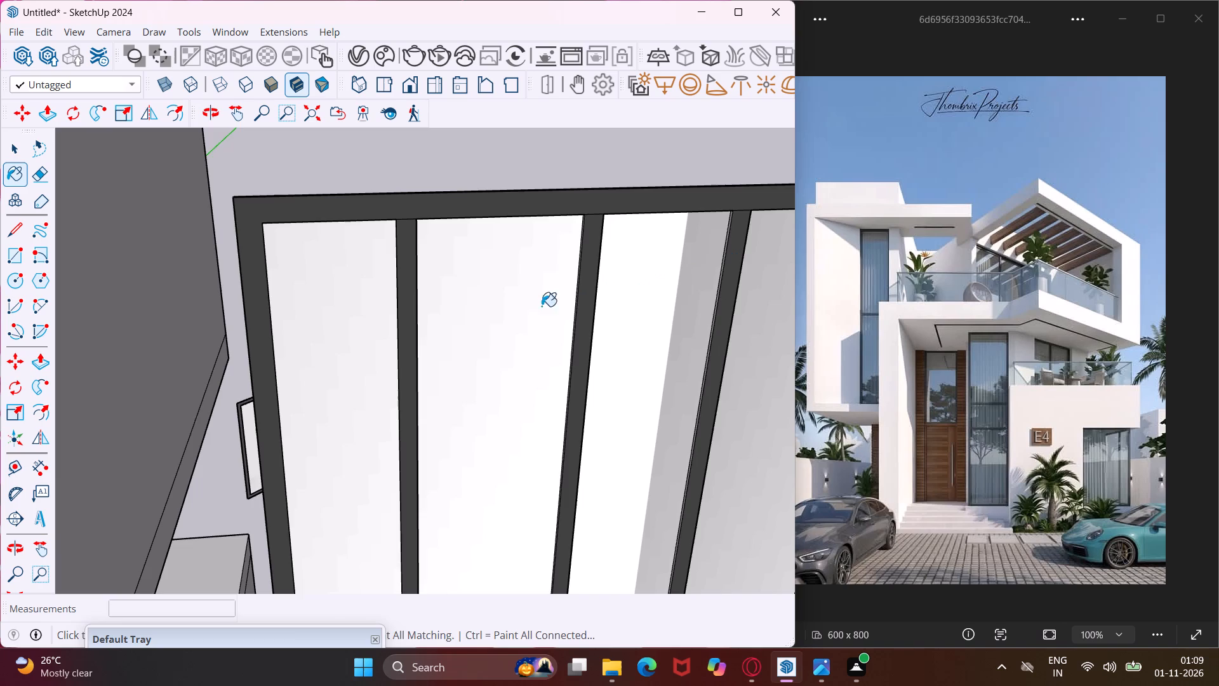
Paint the exposed inner side faces of the four-pane window's frame and three mullions with Color M07.
middle_click_drag(507, 315, 698, 276)
scroll(667, 302, "up", 1)
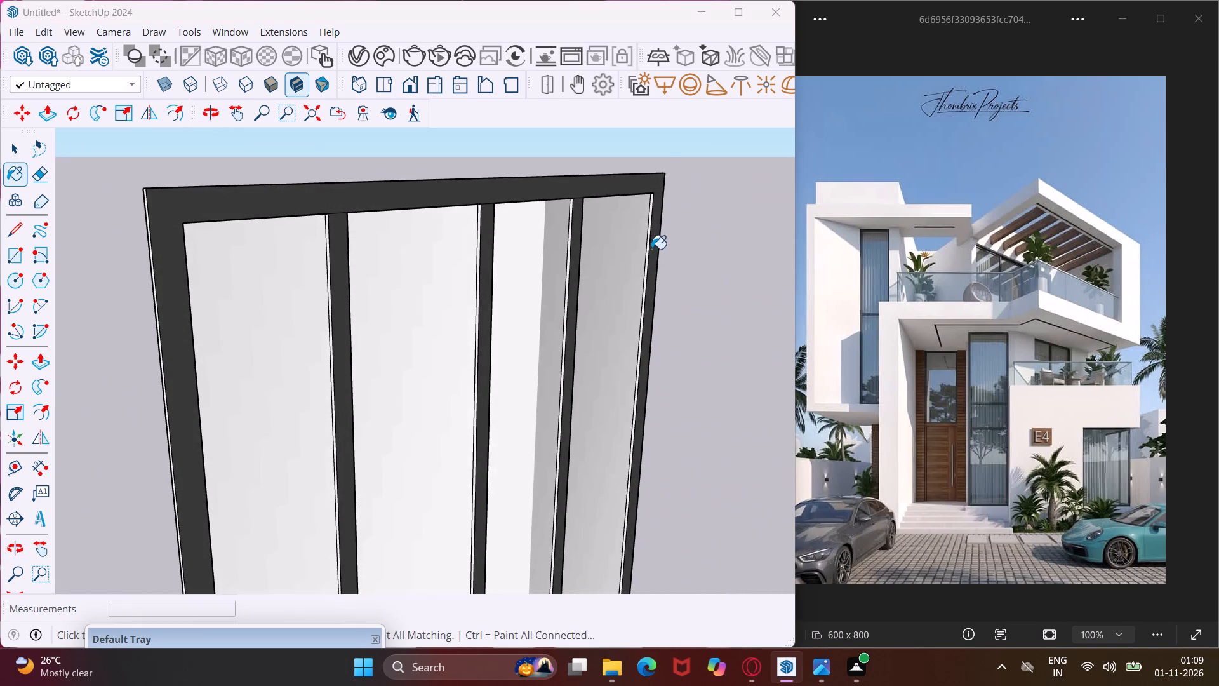
scroll(651, 238, "up", 6)
left_click(648, 219)
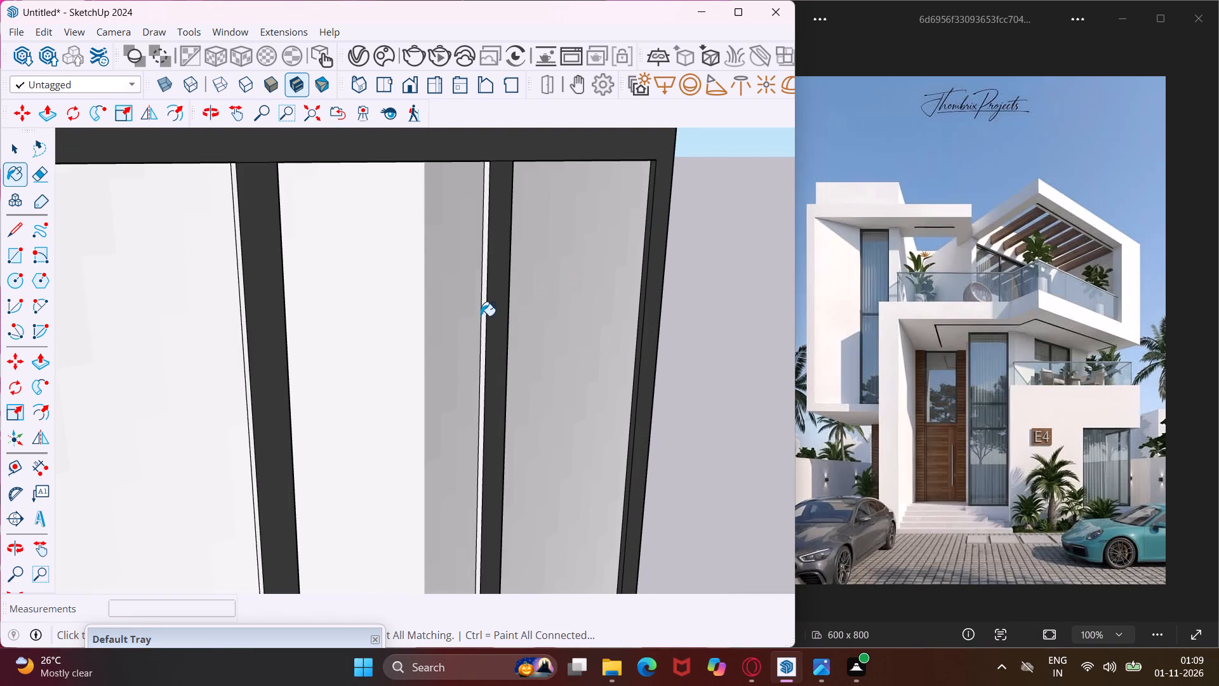
left_click(481, 311)
left_click(487, 288)
left_click_drag(486, 280, 486, 274)
middle_click_drag(250, 277, 260, 280)
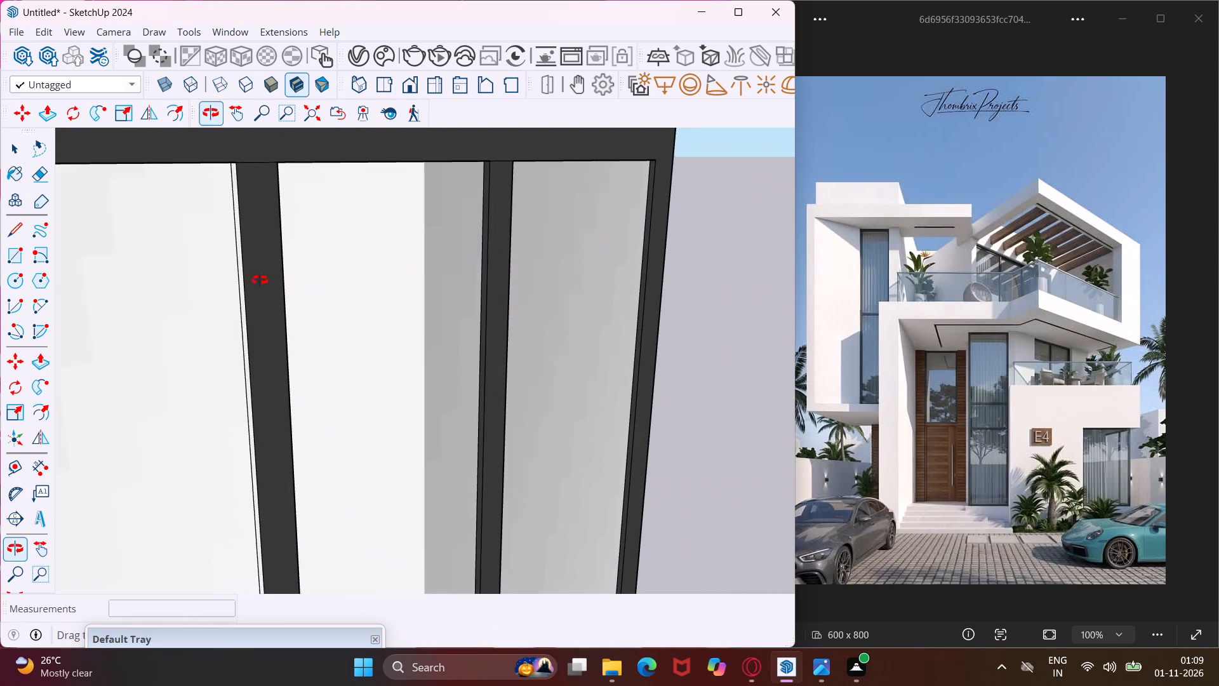
middle_click_drag(260, 280, 321, 292)
left_click(267, 274)
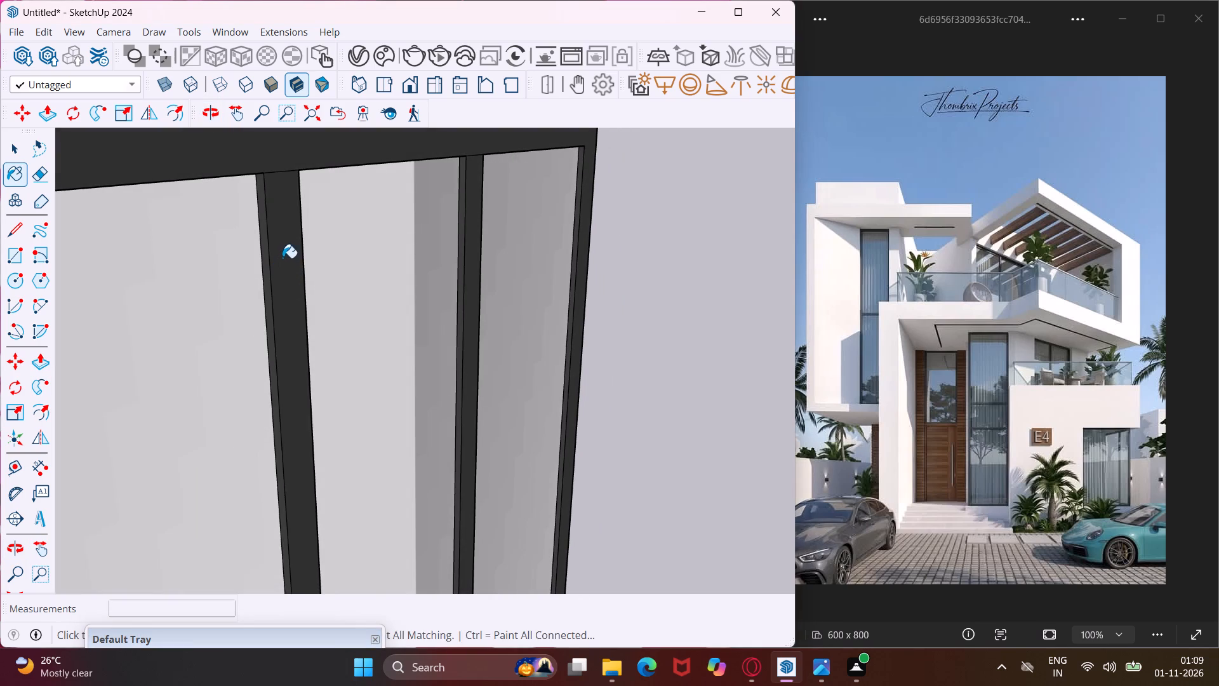
scroll(283, 254, "down", 13)
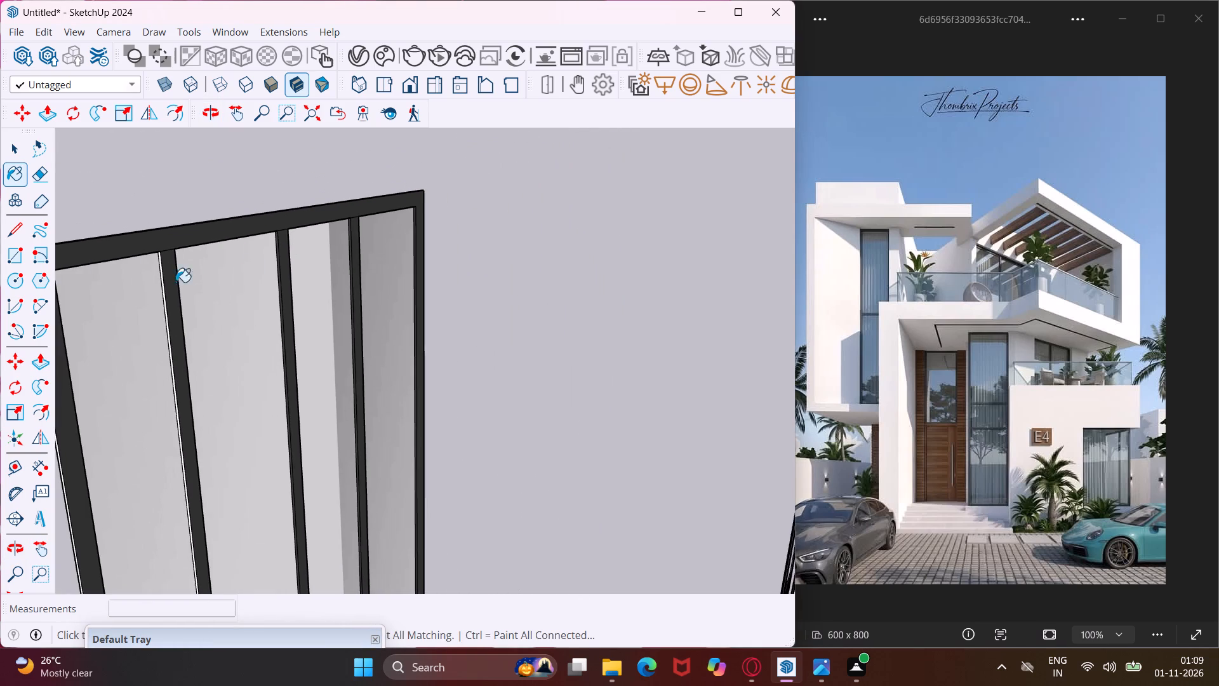
scroll(157, 285, "up", 11)
left_click(163, 244)
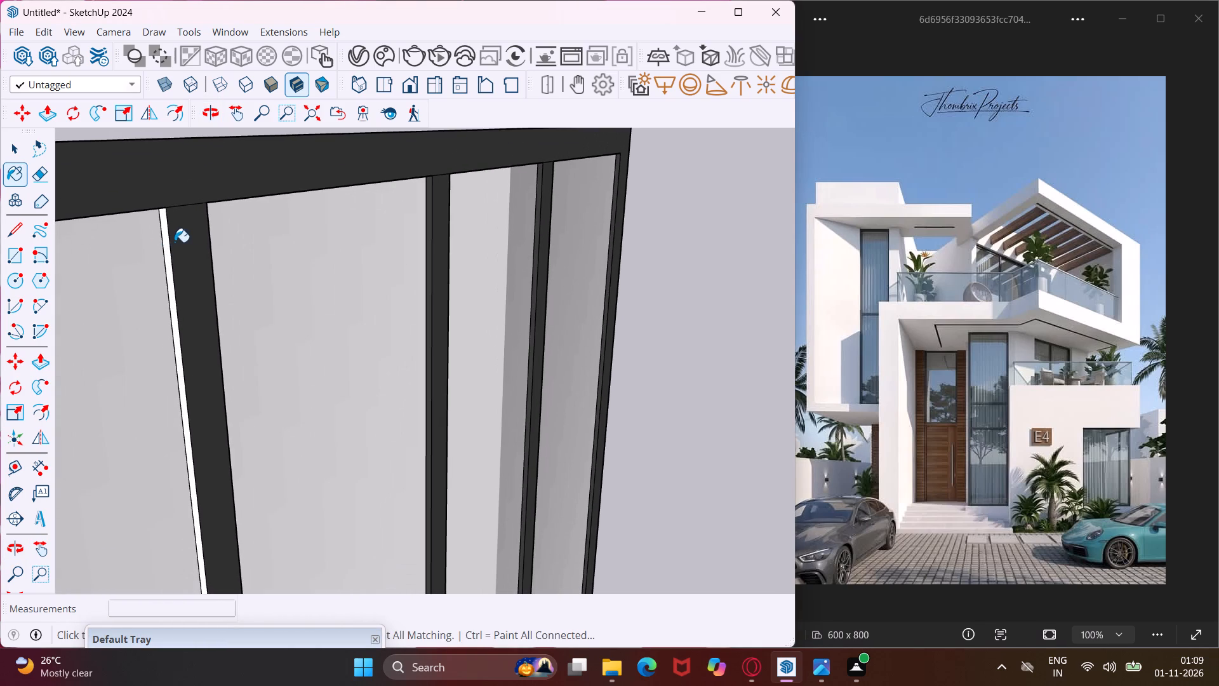
left_click(167, 239)
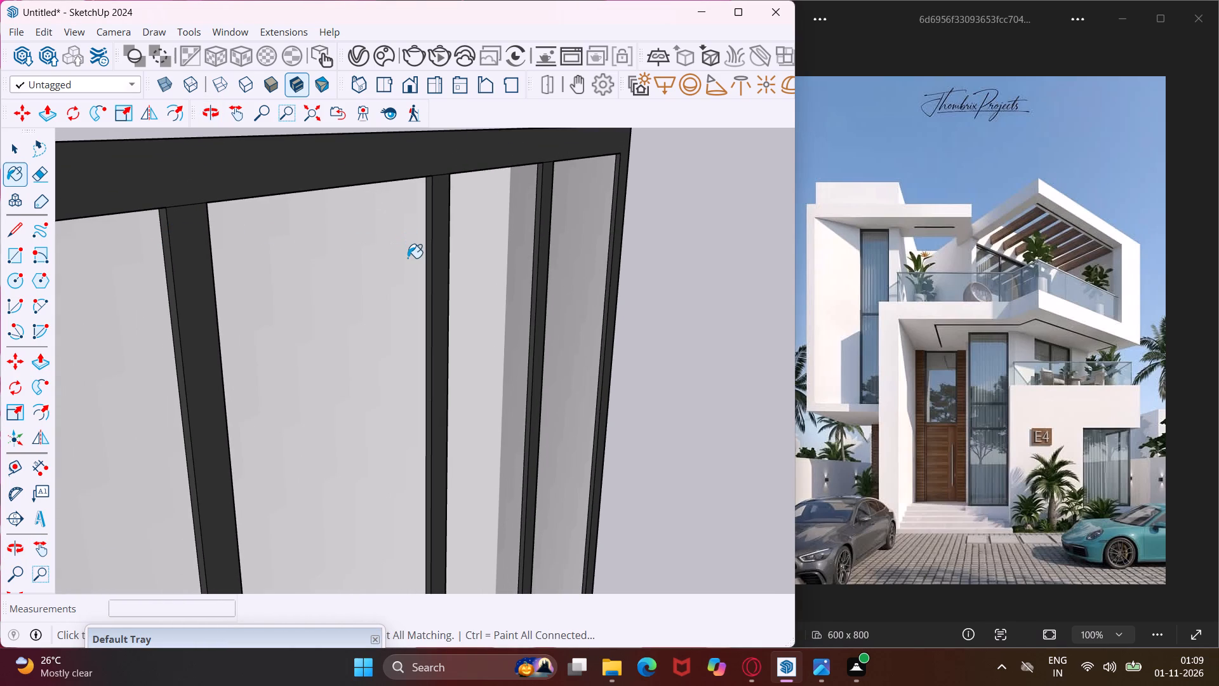
Paint the top edge face of the four-pane window's outer frame with Color M07.
middle_click_drag(408, 258, 0, 340)
scroll(166, 304, "down", 4)
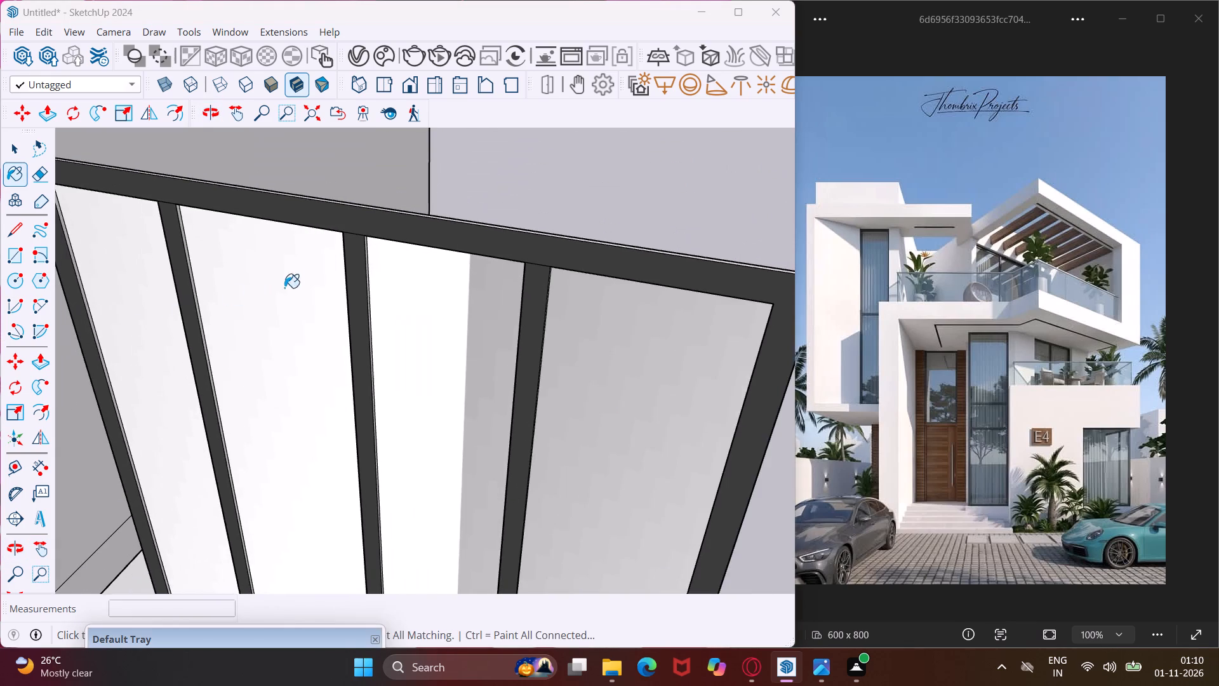
scroll(335, 213, "up", 9)
left_click(354, 200)
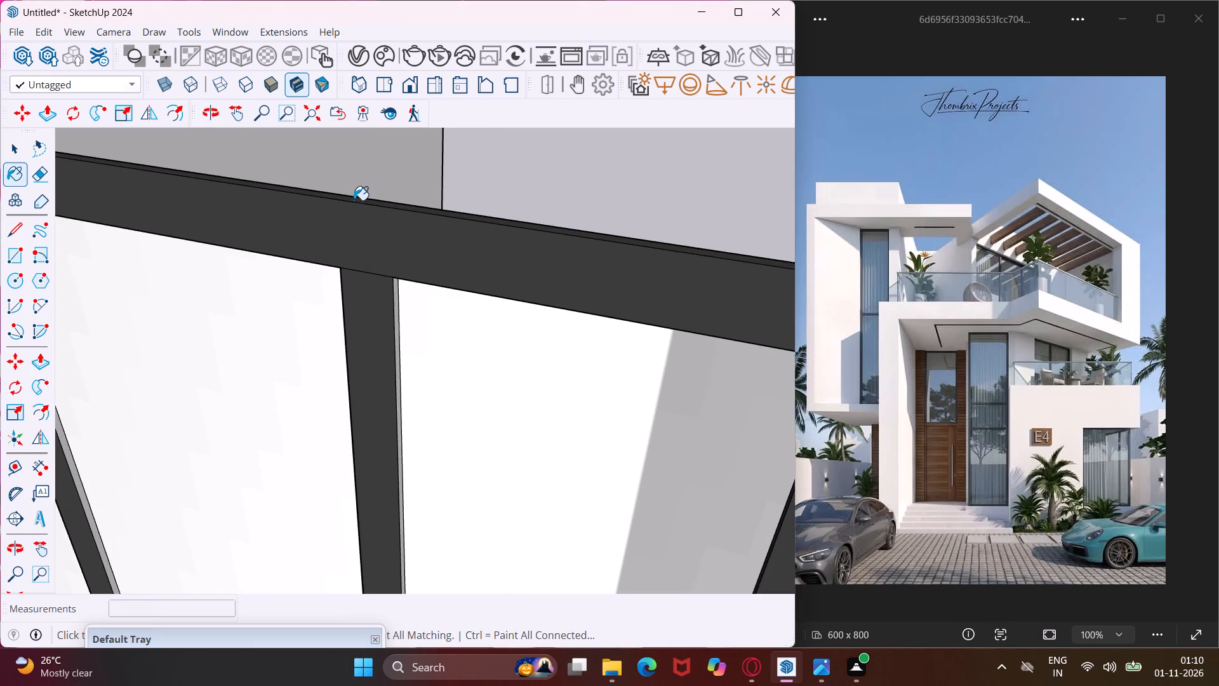
Paint the remaining unpainted inner side faces of the four-pane window's right-hand mullions with Color M07.
left_click(397, 306)
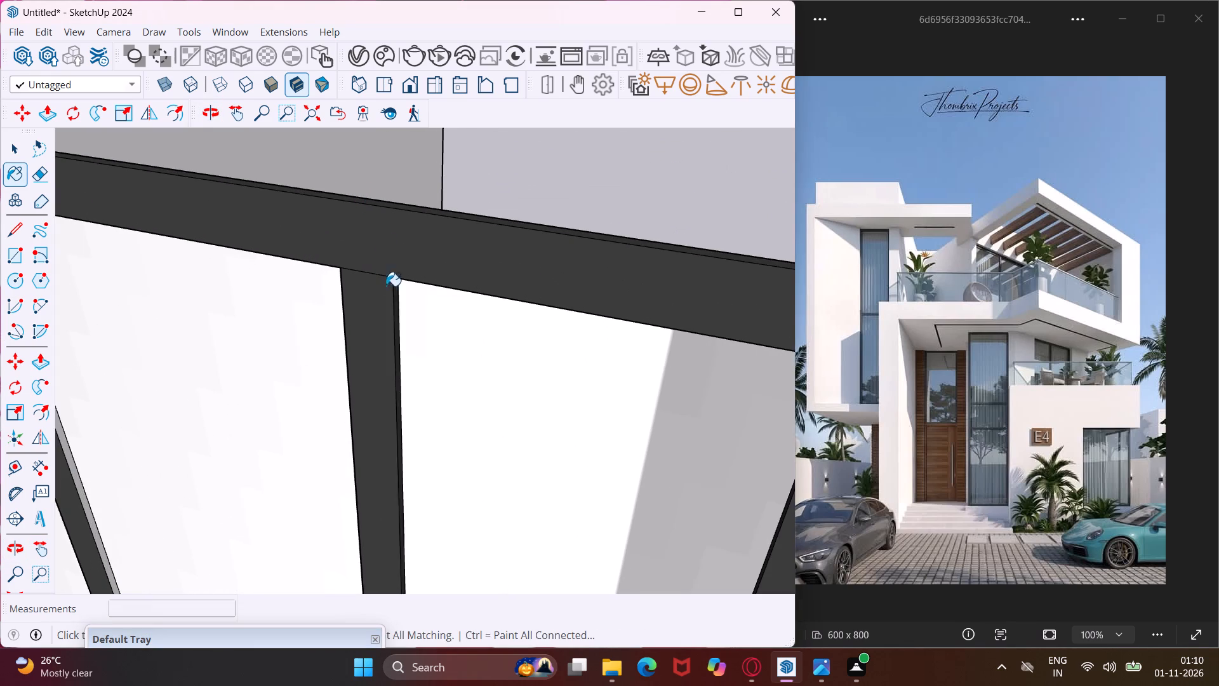
scroll(370, 234, "down", 11)
middle_click_drag(527, 321, 319, 274)
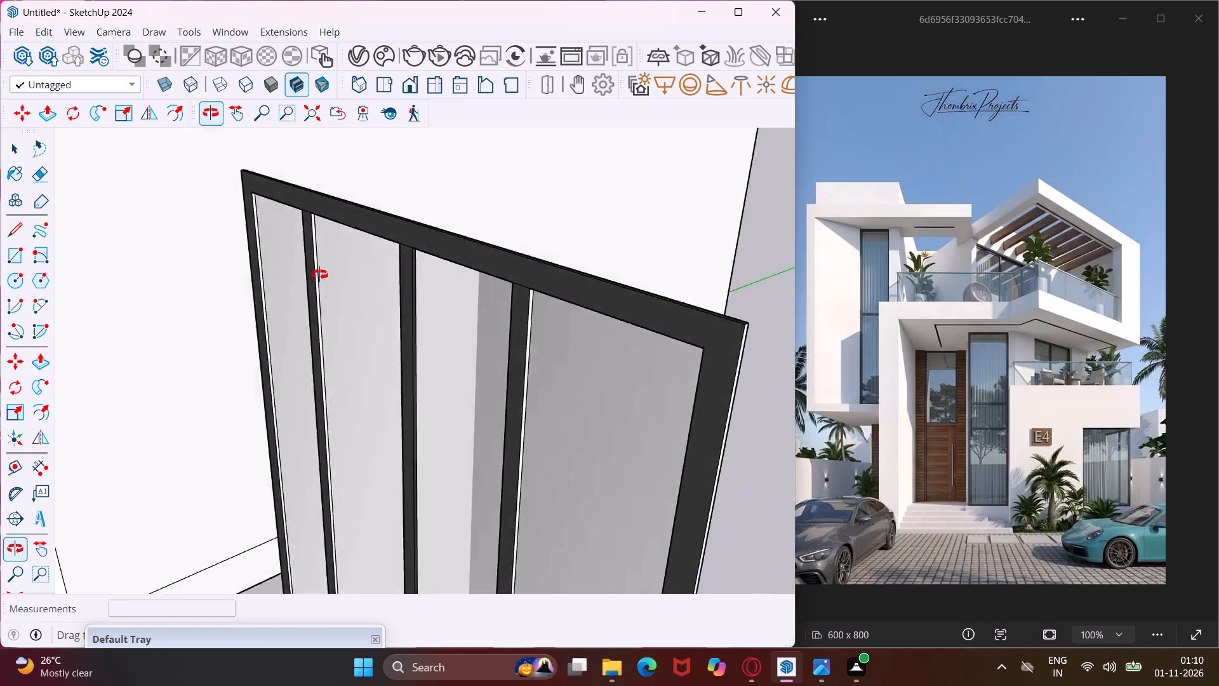
middle_click_drag(319, 274, 307, 274)
scroll(491, 332, "up", 5)
left_click(524, 297)
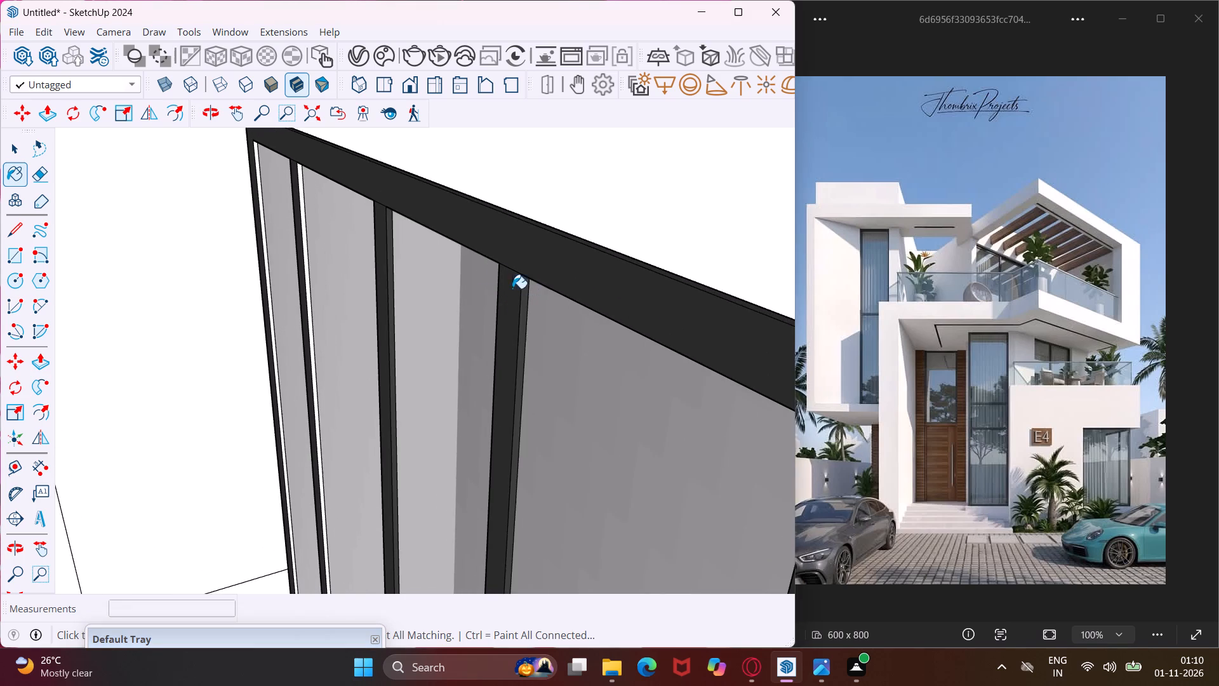
Paint the exposed outer side edge face of the four-pane window's frame with Color M07.
scroll(441, 273, "down", 5)
scroll(636, 331, "up", 6)
left_click(657, 330)
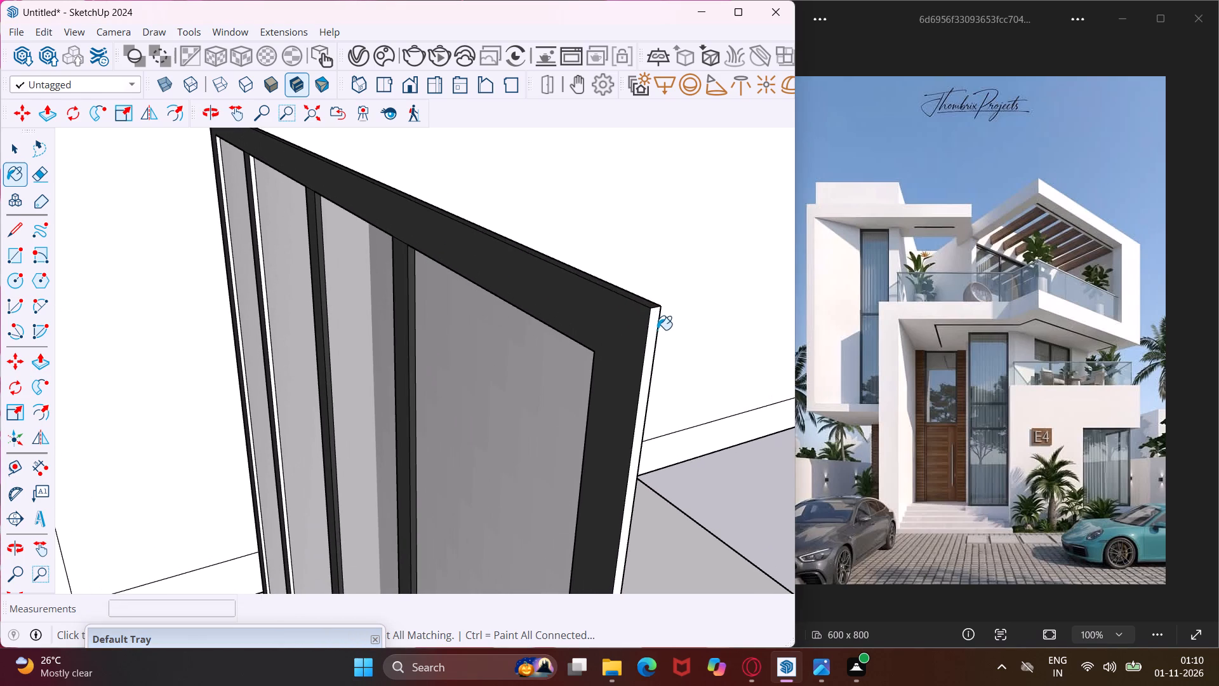
Paint the inner side faces of the four-pane window's far frame member and adjacent mullion with Color M07.
scroll(235, 267, "up", 7)
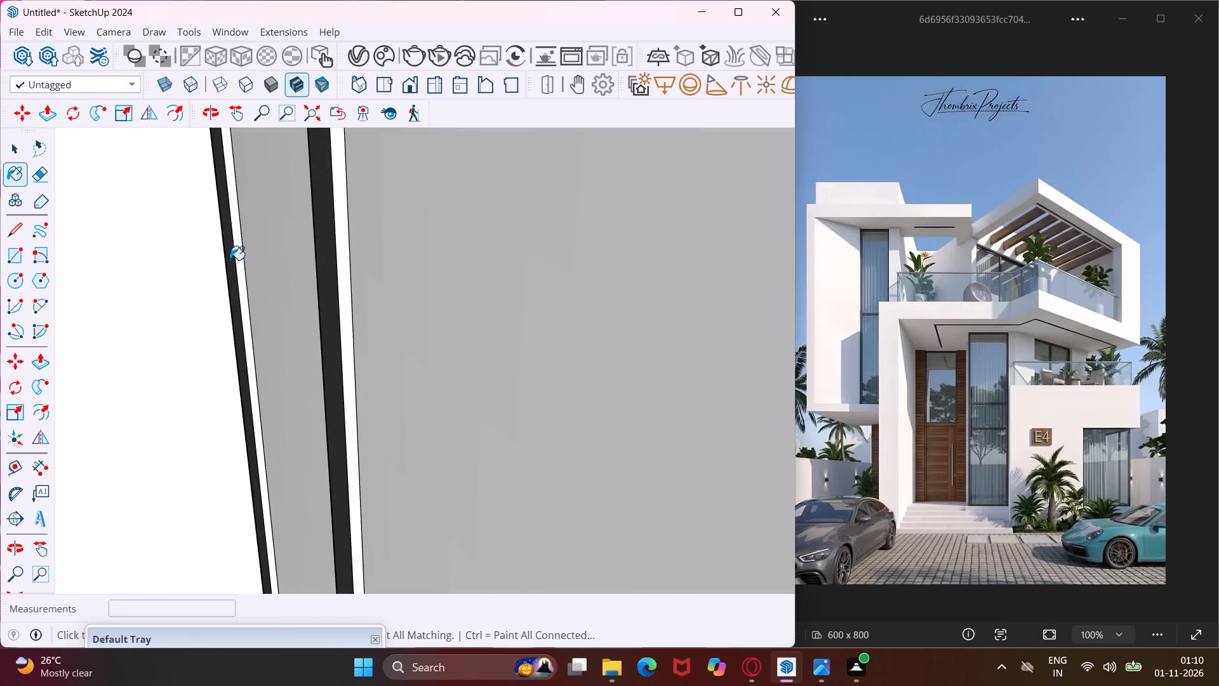
left_click(236, 264)
left_click(346, 290)
left_click(239, 278)
scroll(258, 237, "down", 6)
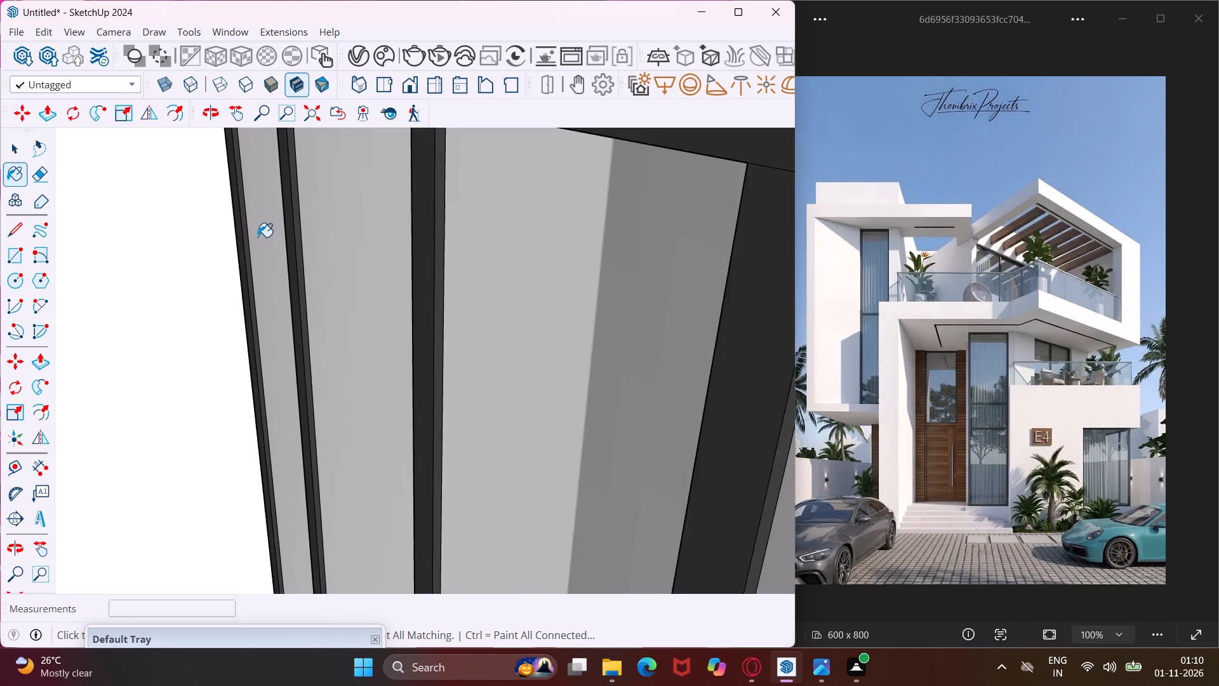
scroll(258, 229, "down", 19)
scroll(262, 232, "down", 15)
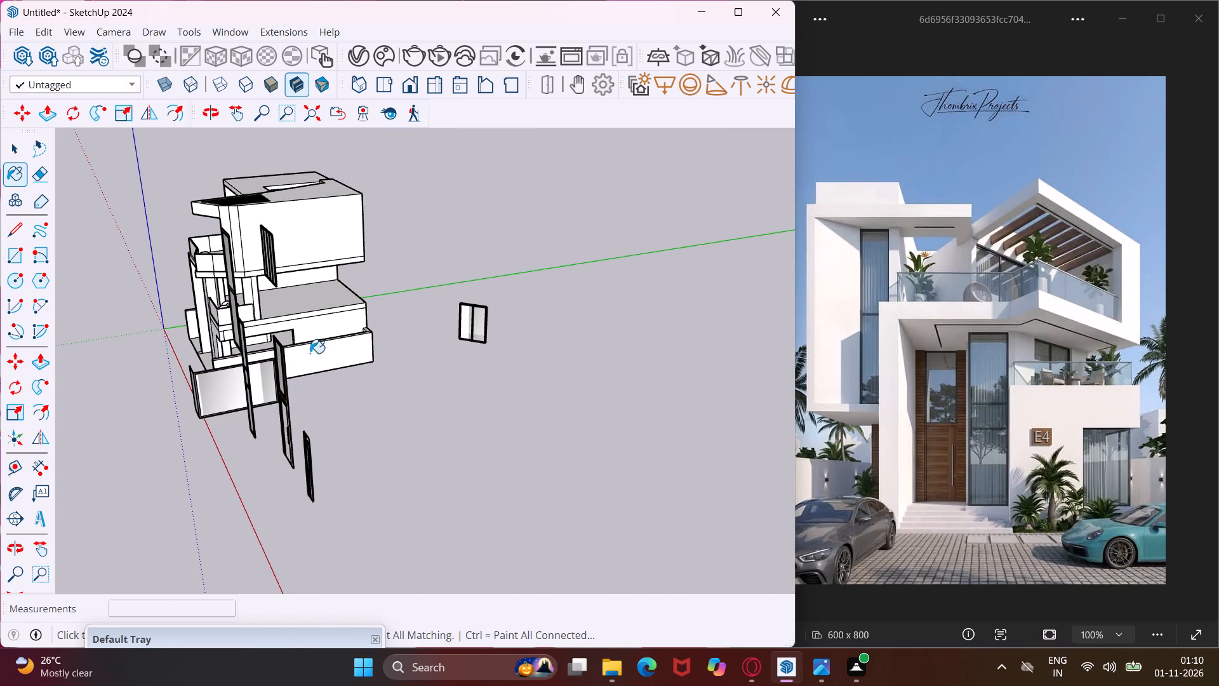
scroll(246, 376, "up", 9)
middle_click_drag(246, 376, 333, 353)
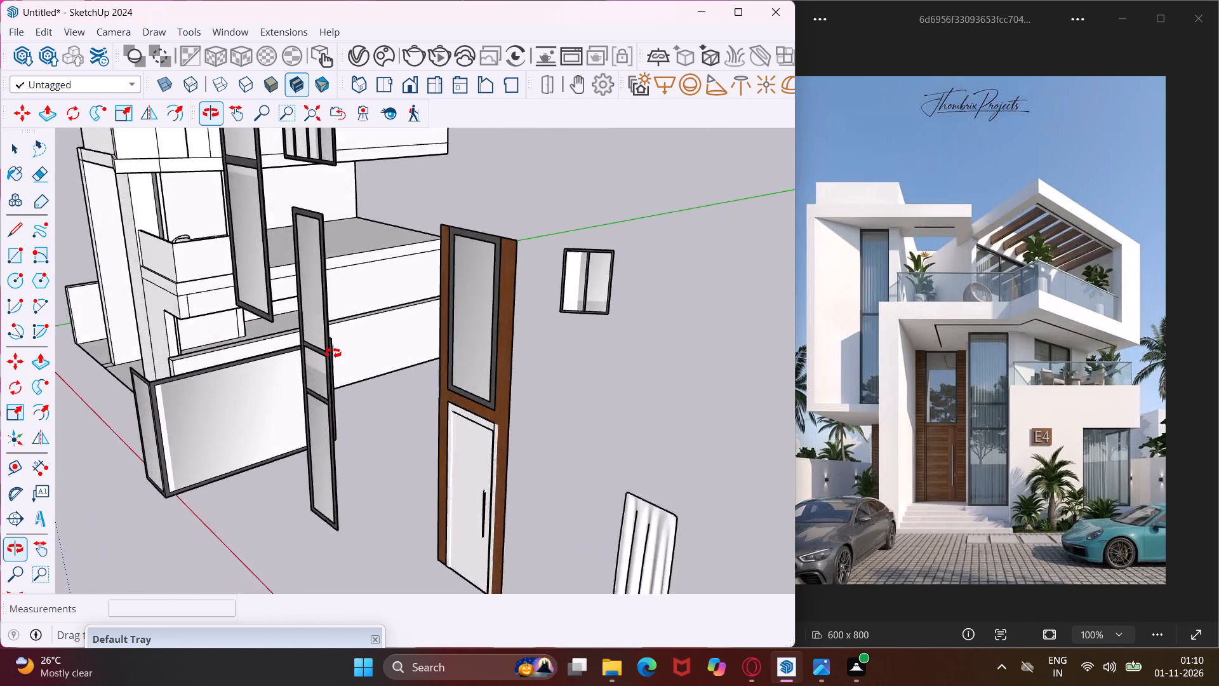
middle_click_drag(333, 353, 501, 347)
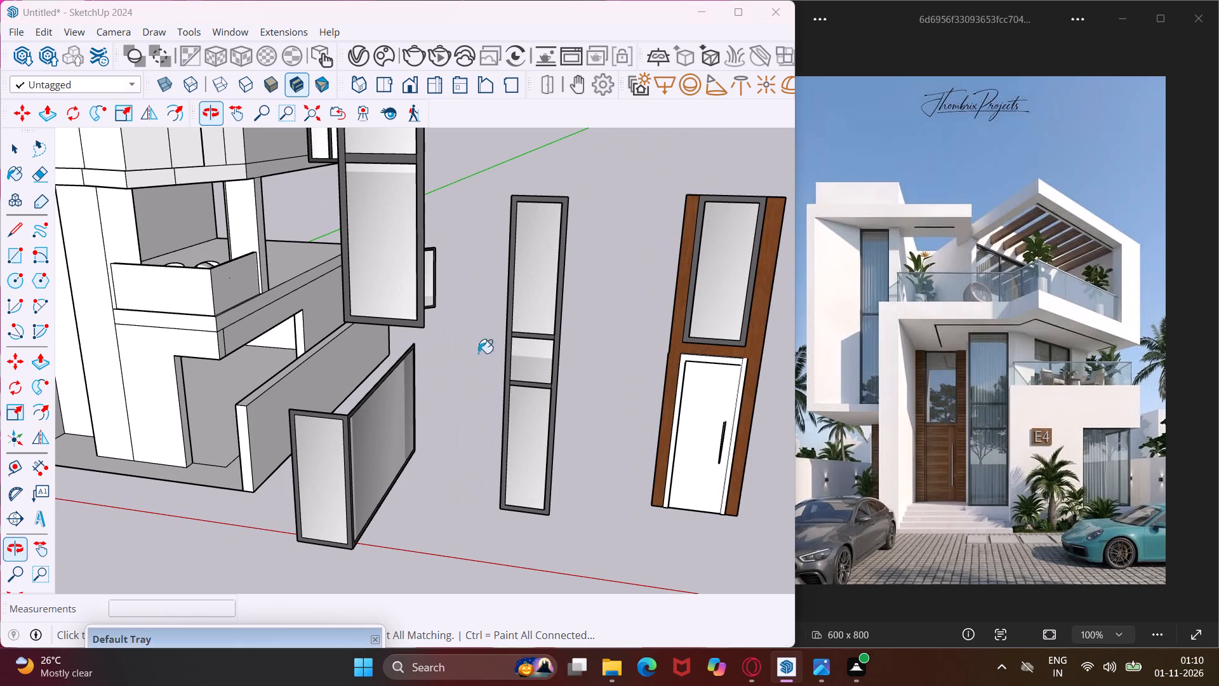
key("Escape")
key("space")
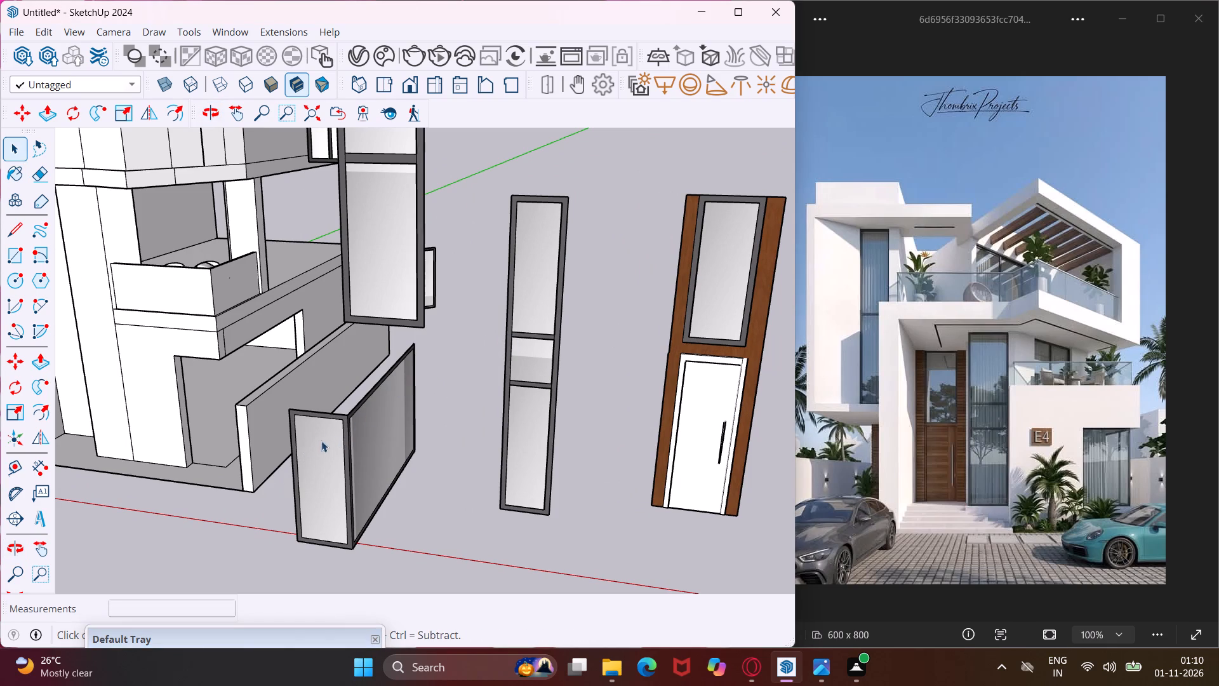
Move the wood-framed entrance door with its upper window about 43' into the house's entrance recess, aligning its lower corner with the recess corner.
scroll(312, 428, "down", 4)
middle_click_drag(312, 428, 381, 440)
scroll(347, 425, "down", 5)
scroll(509, 429, "up", 2)
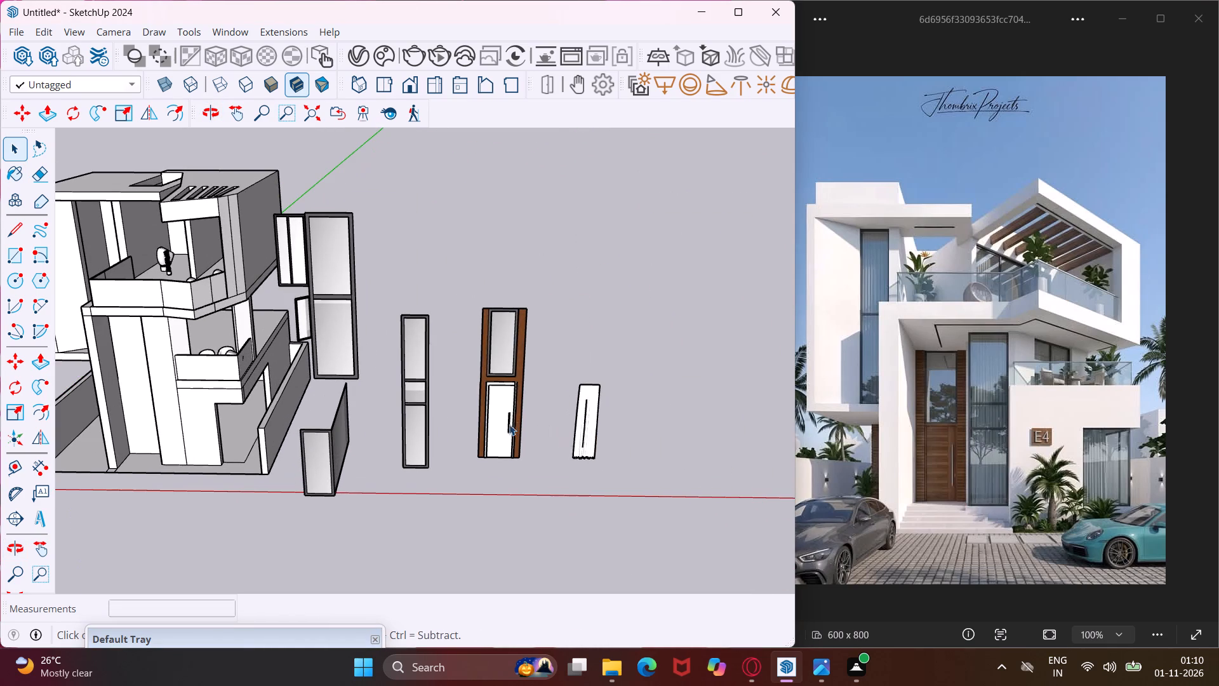
left_click_drag(559, 281, 467, 474)
left_click_drag(467, 474, 467, 476)
key("m")
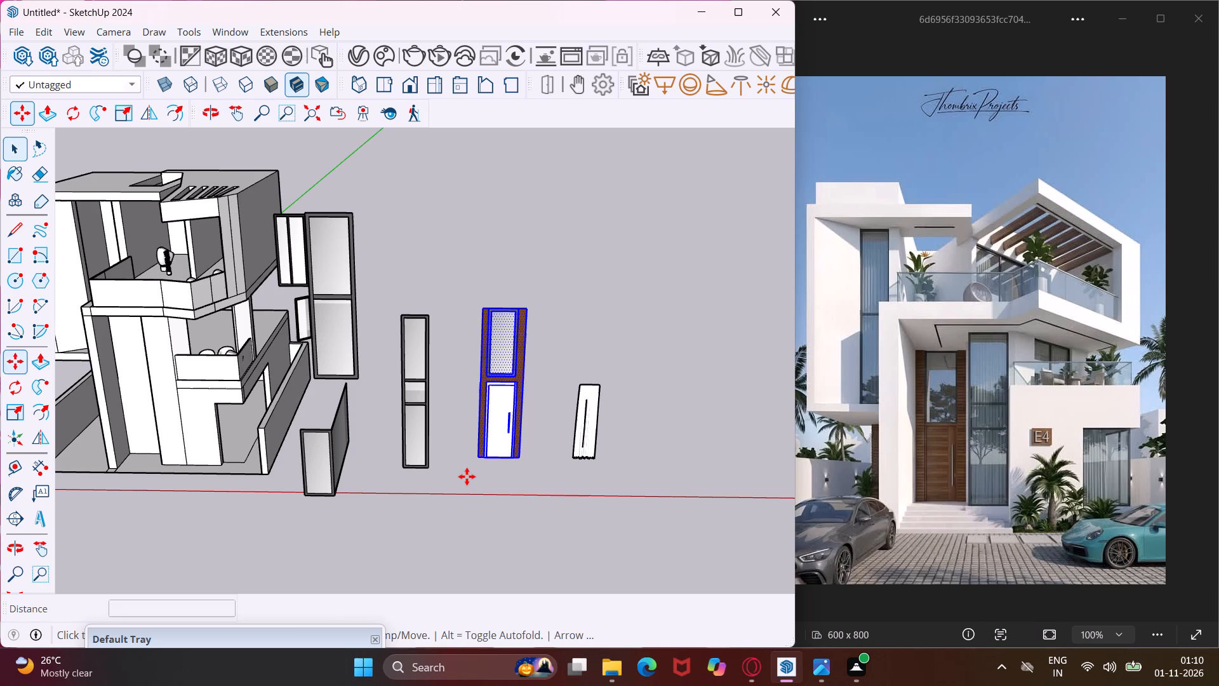
scroll(478, 464, "up", 9)
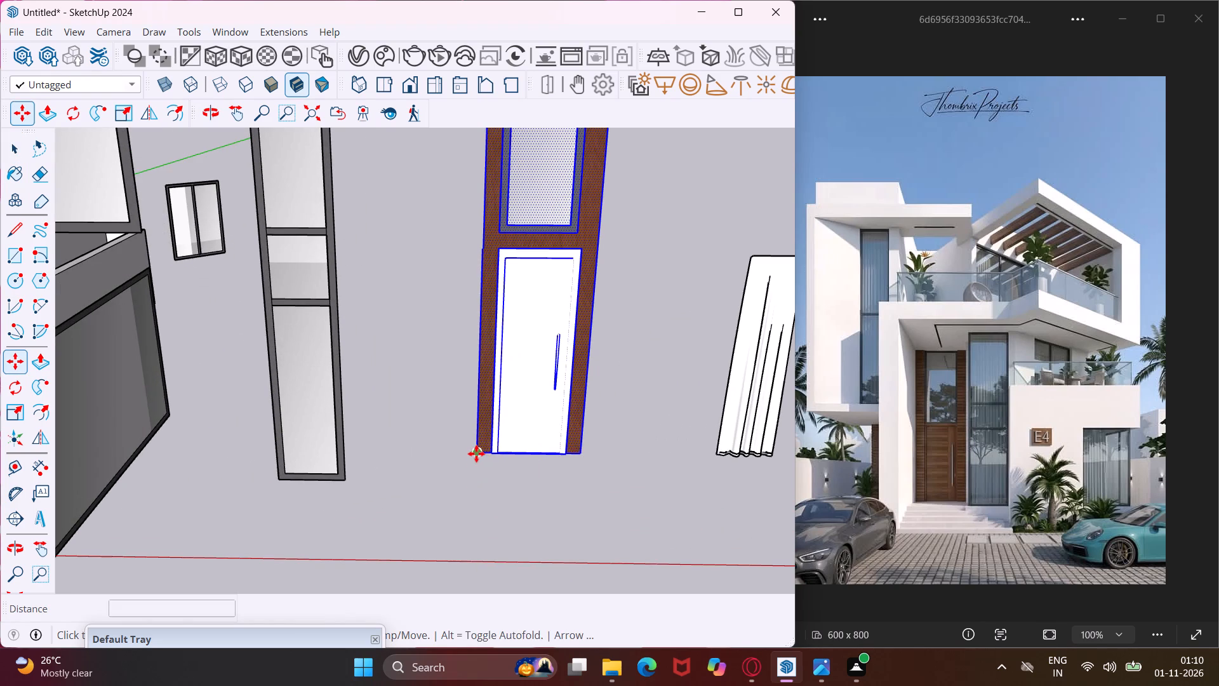
left_click(476, 454)
scroll(449, 481, "down", 12)
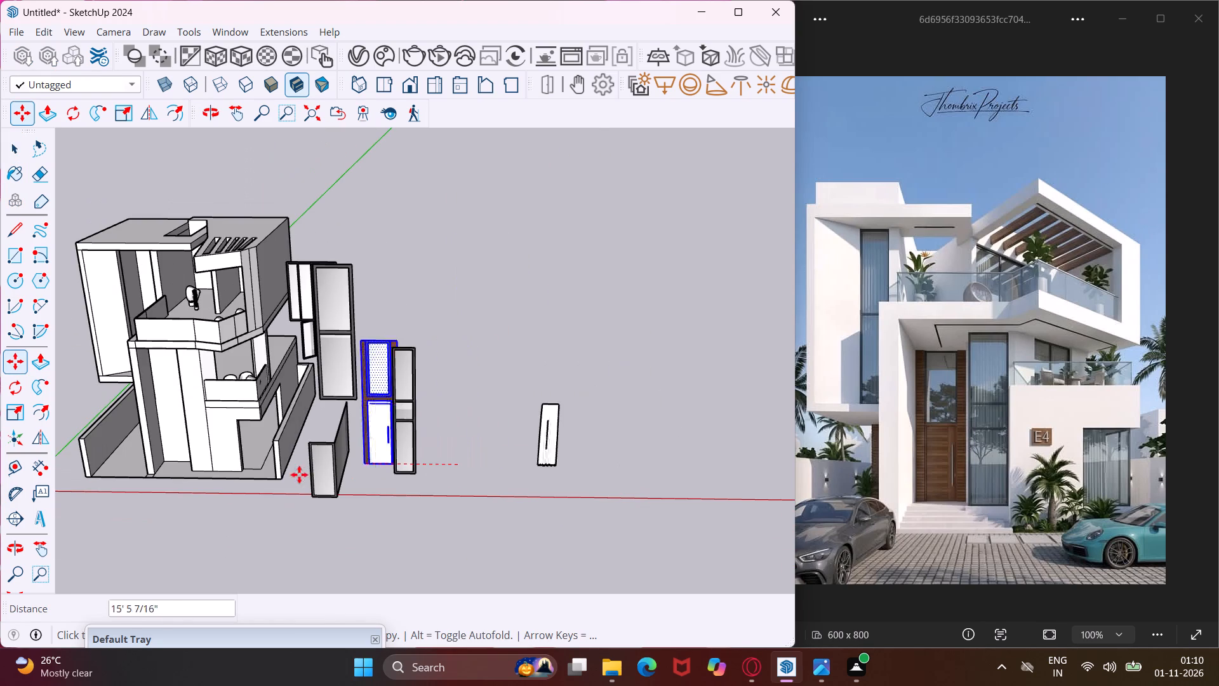
scroll(164, 458, "up", 11)
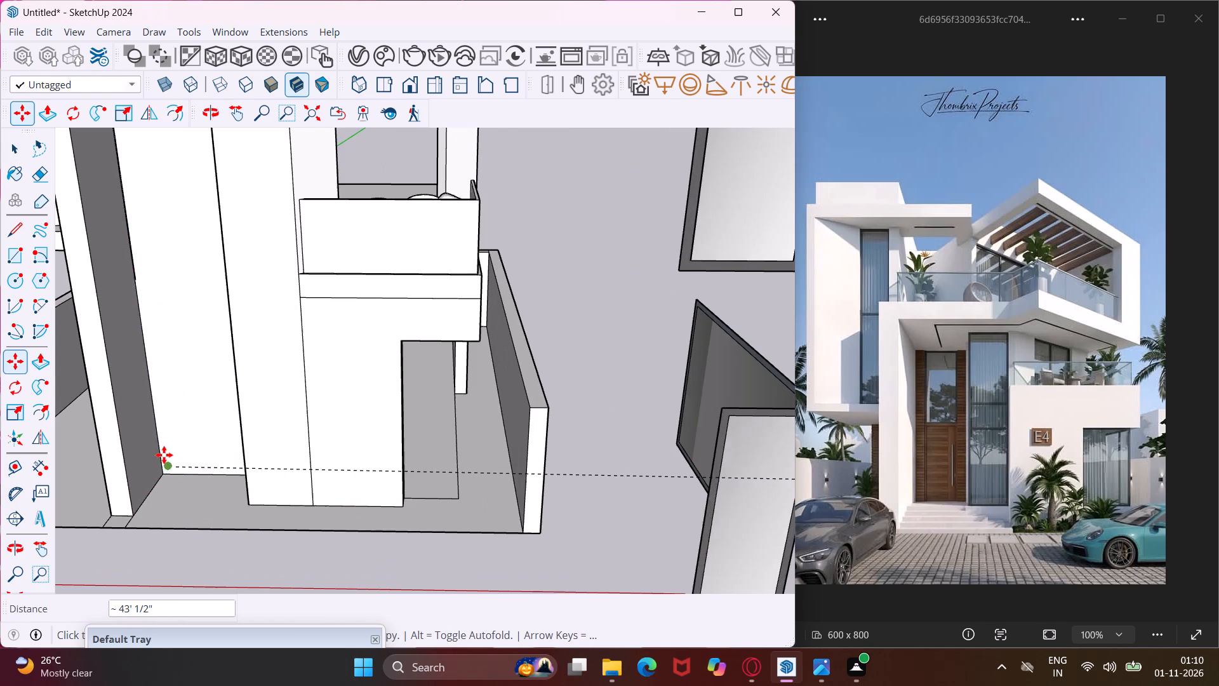
scroll(163, 476, "up", 5)
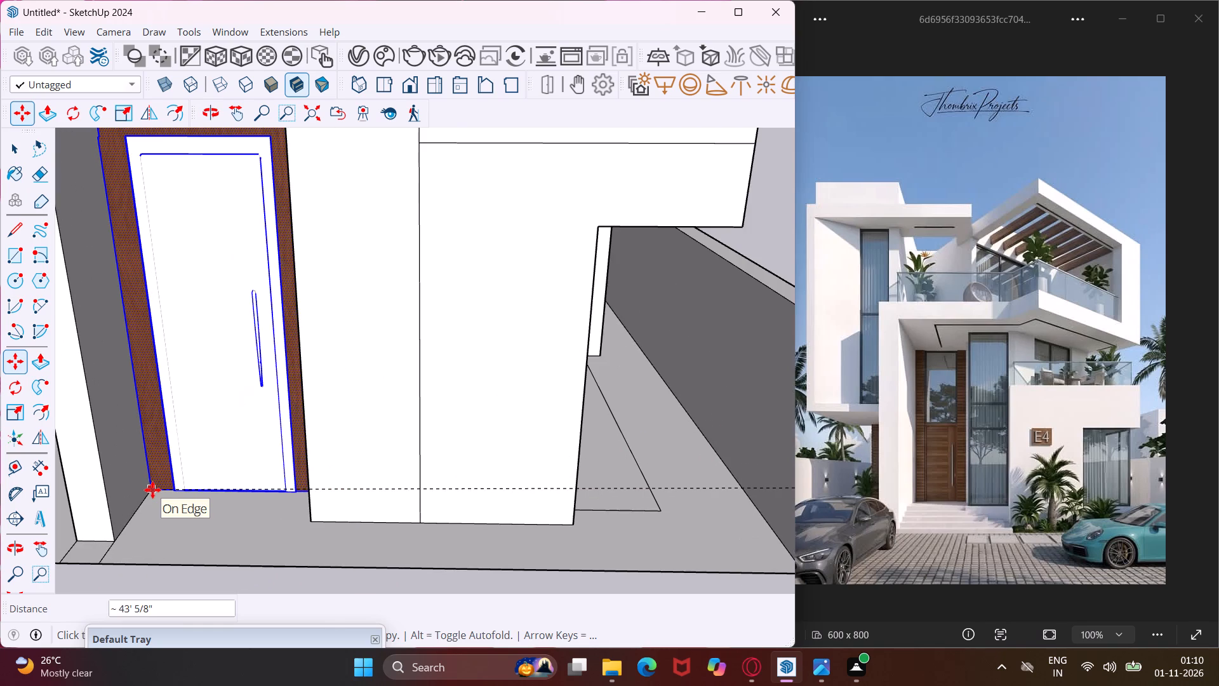
scroll(152, 487, "up", 1)
left_click(153, 483)
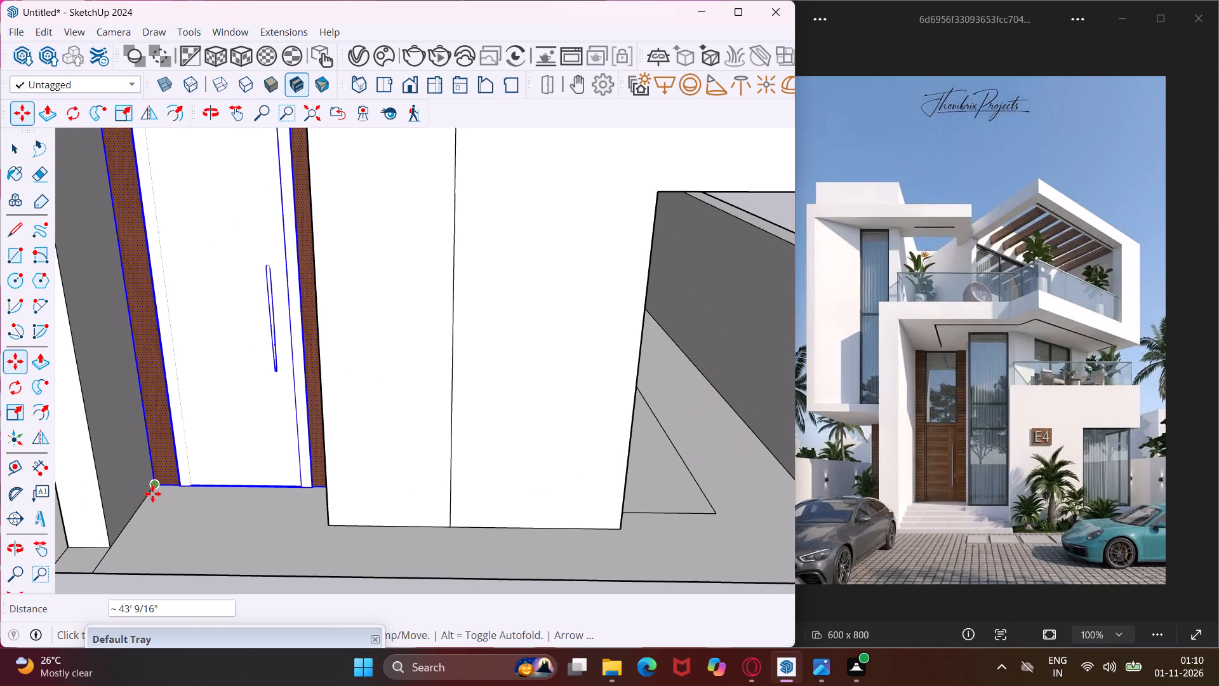
scroll(152, 494, "down", 12)
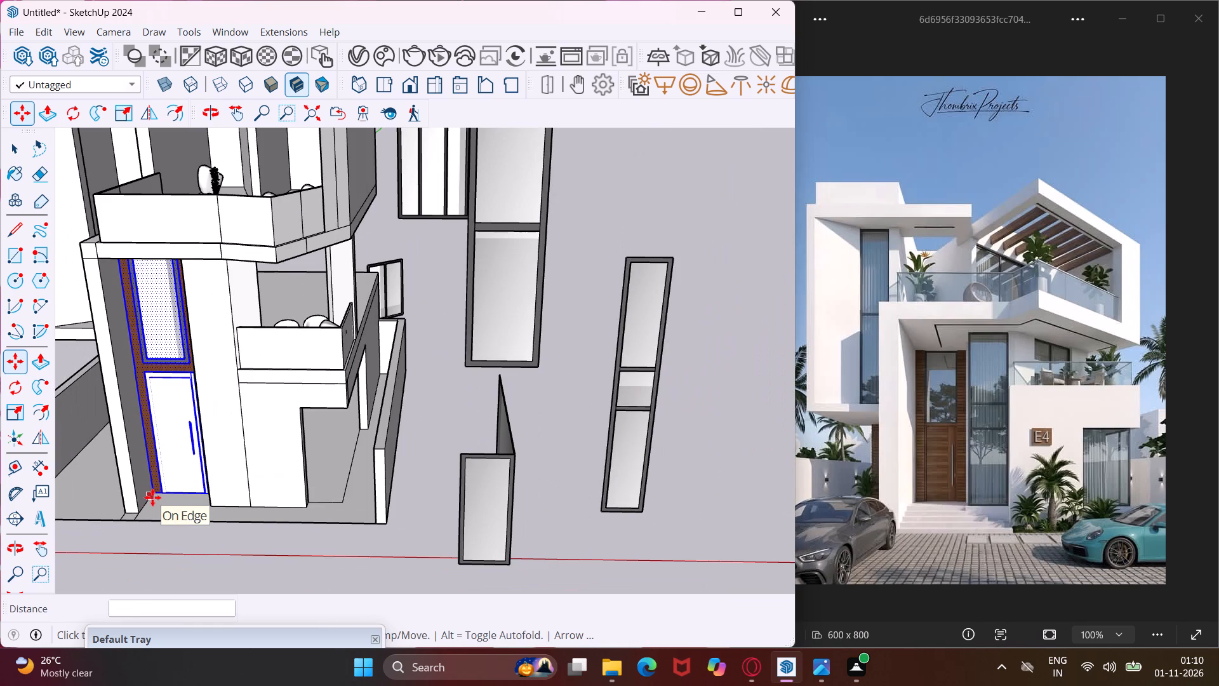
key("Escape")
key("Escape")
key("space")
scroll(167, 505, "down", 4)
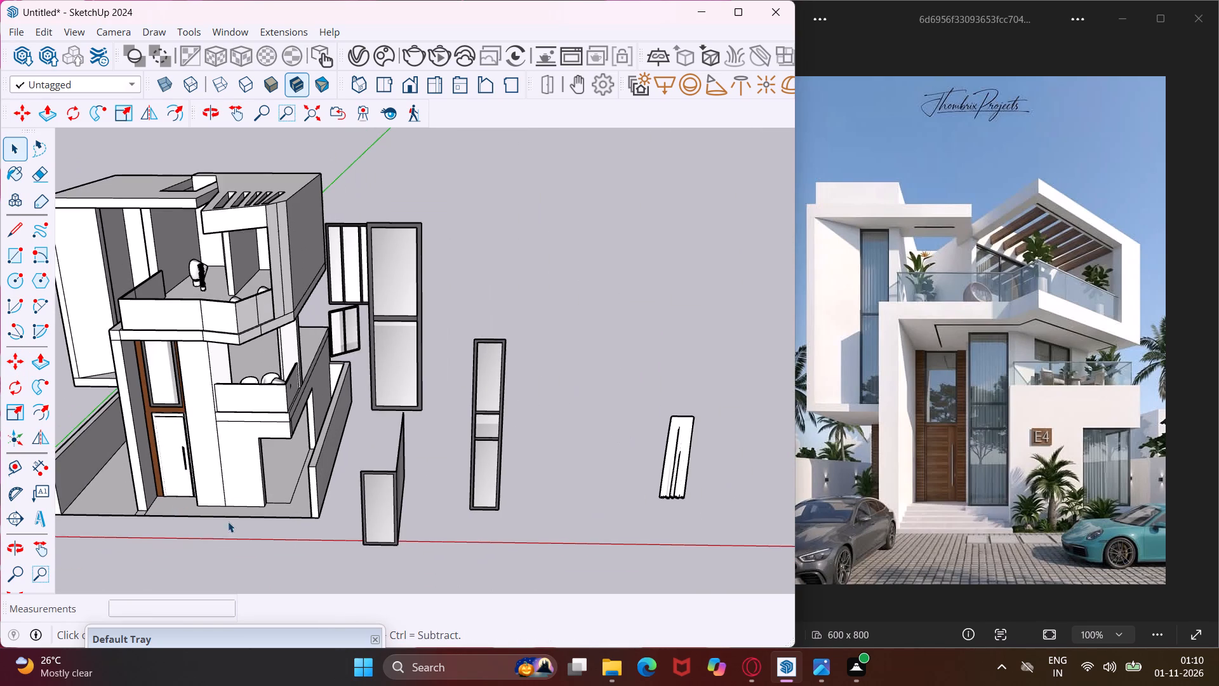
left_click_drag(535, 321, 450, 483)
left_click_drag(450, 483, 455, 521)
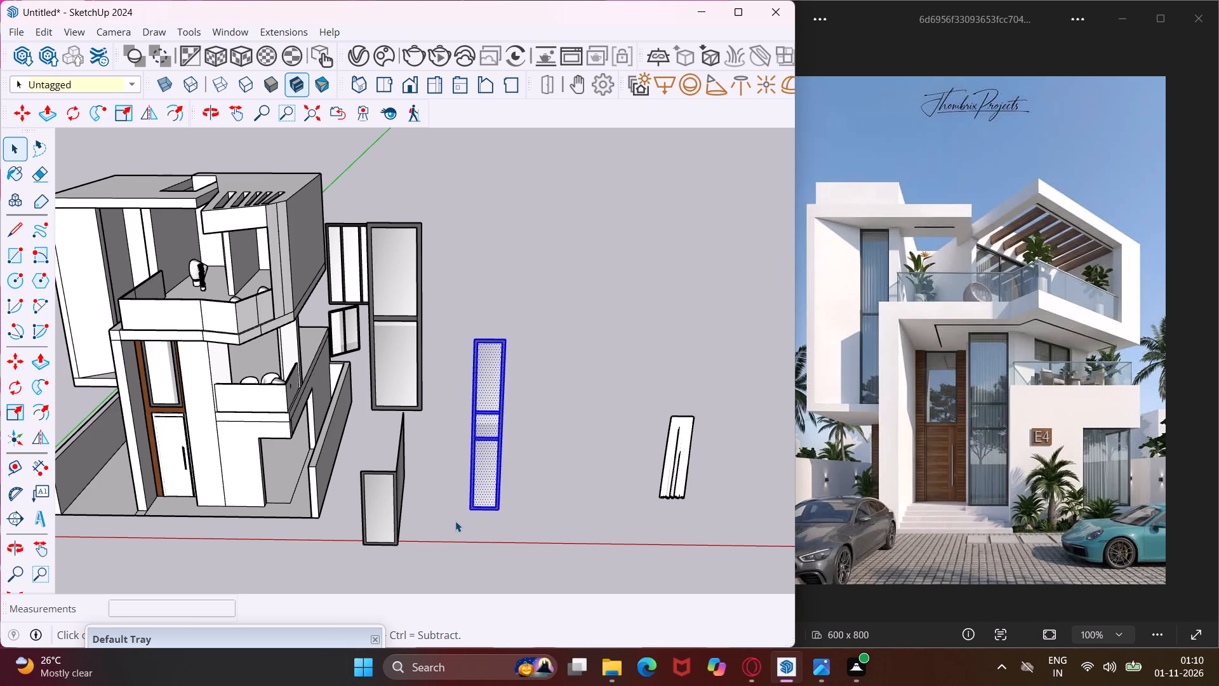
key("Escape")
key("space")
Push the tall wall face beside the entrance door inward by 9" to form the window opening.
scroll(199, 483, "up", 7)
middle_click_drag(206, 485, 335, 462)
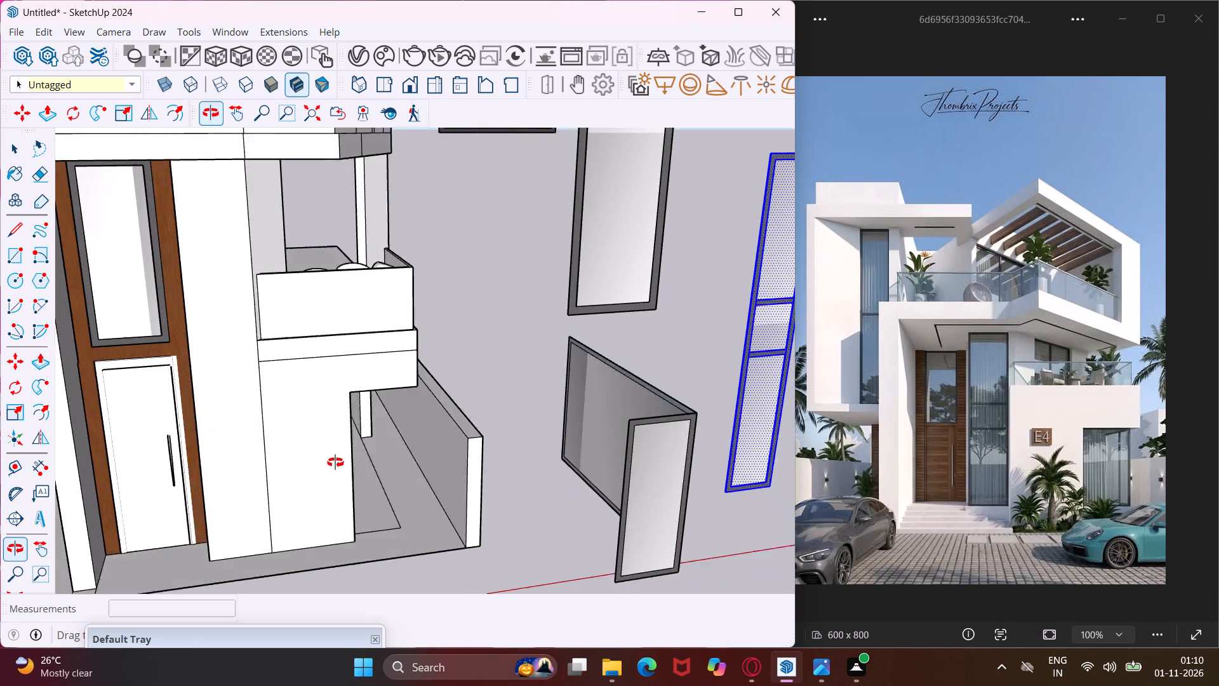
middle_click_drag(335, 462, 349, 462)
left_click(279, 461)
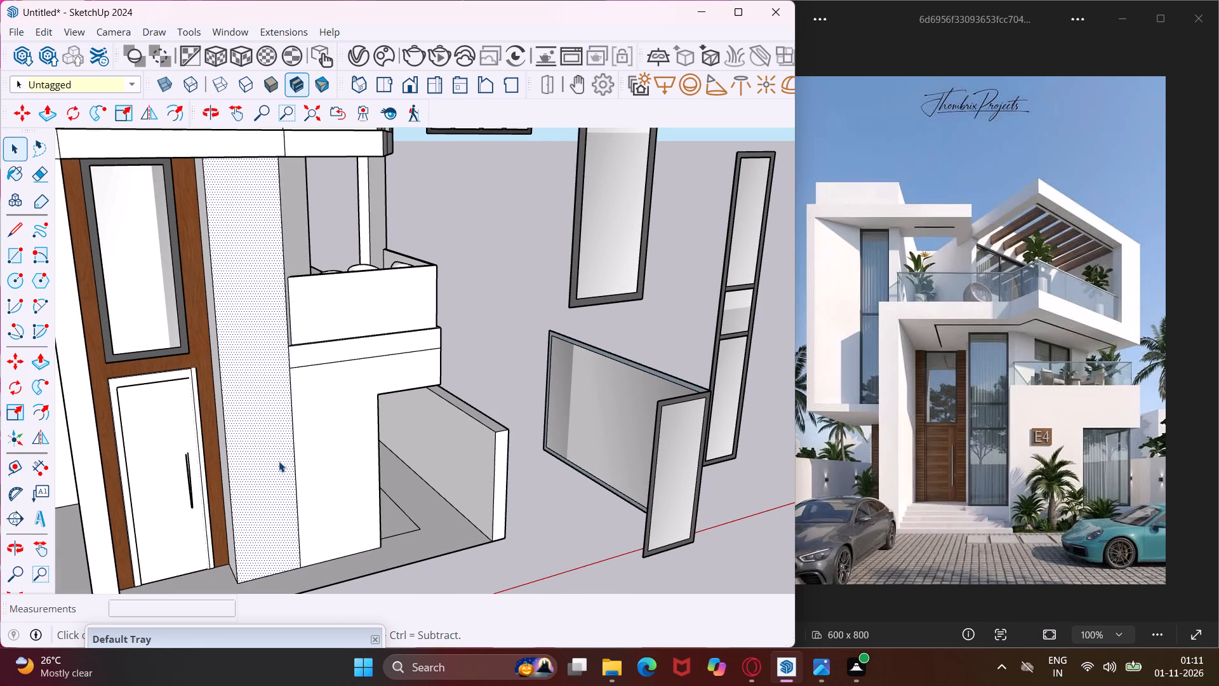
key("p")
left_click(279, 461)
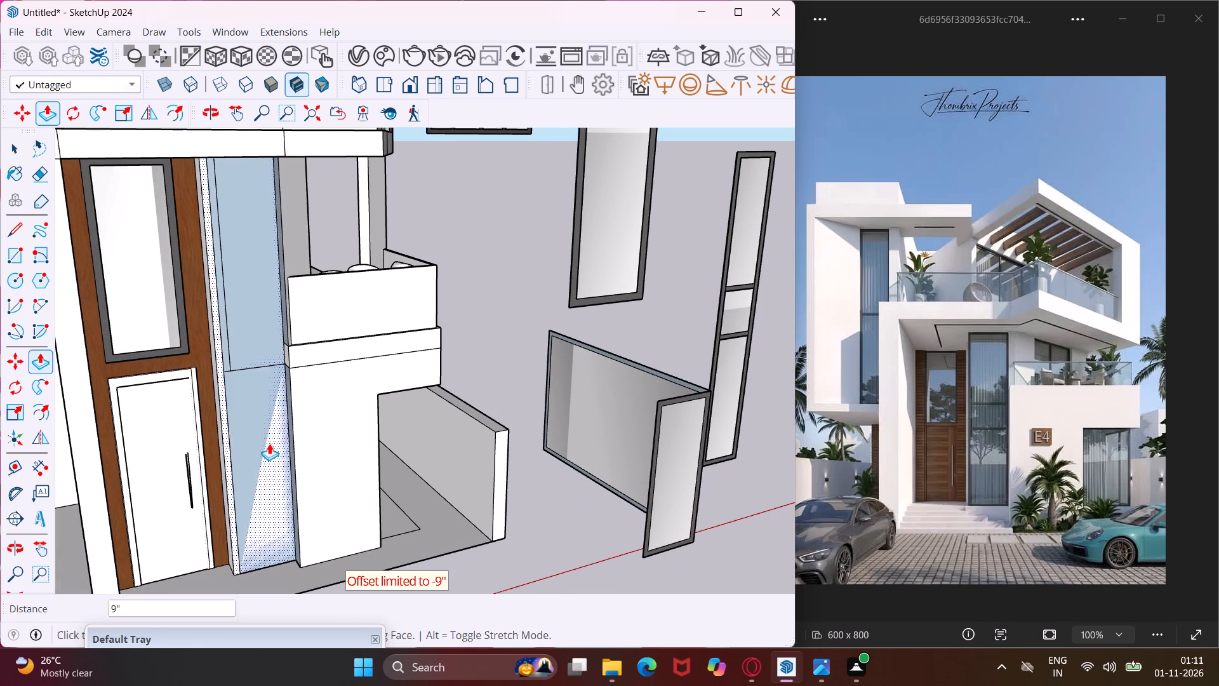
left_click(269, 443)
key("Escape")
key("space")
Move the tall three-pane window about 28' 11 5/8" into the opening beside the entrance door, aligning its lower outer corner with the opening's base corner.
middle_click_drag(269, 443, 319, 456)
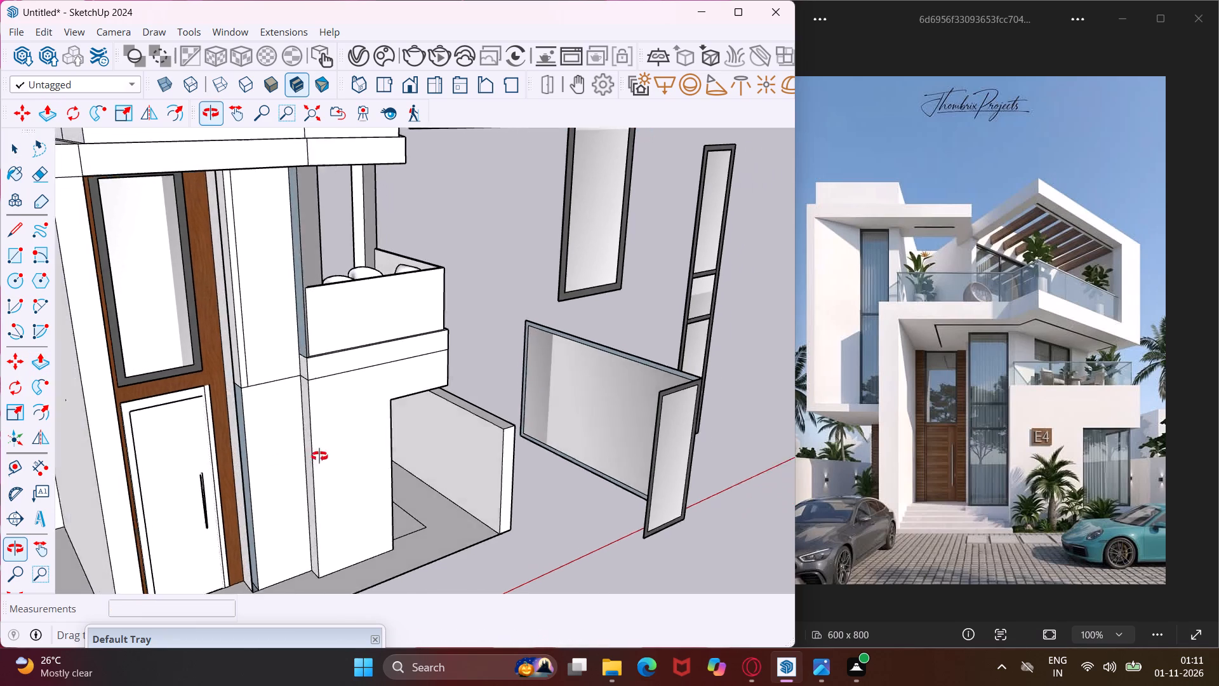
middle_click_drag(319, 456, 412, 451)
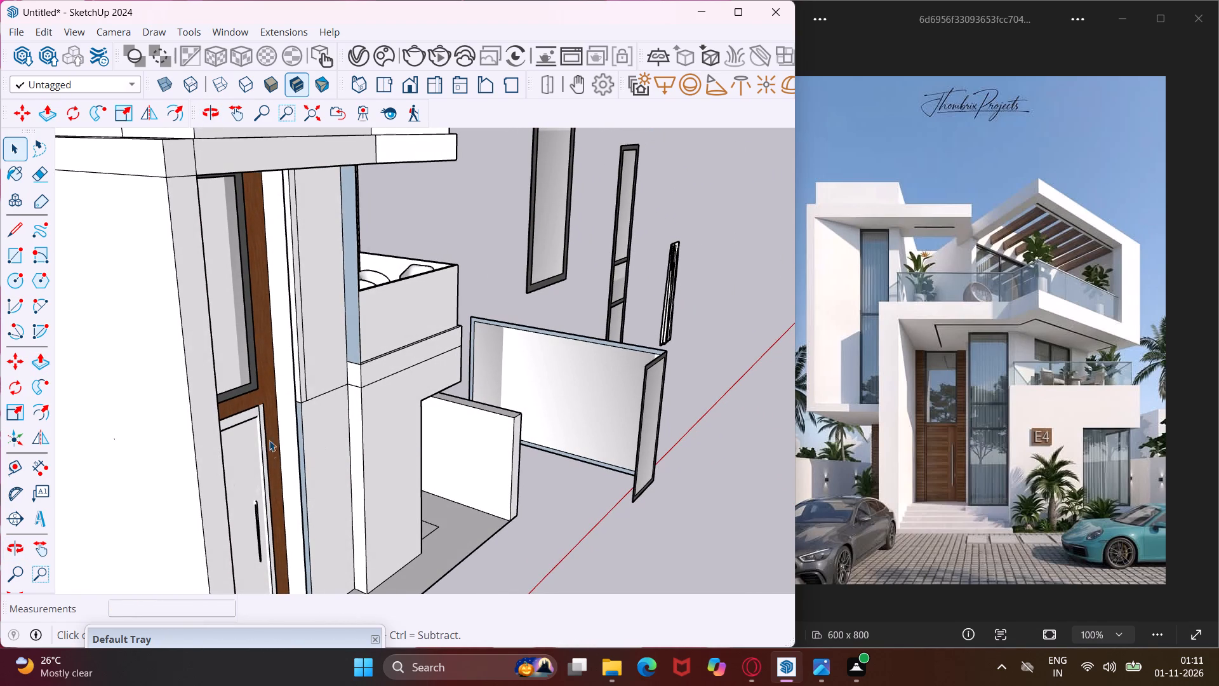
scroll(273, 344, "down", 9)
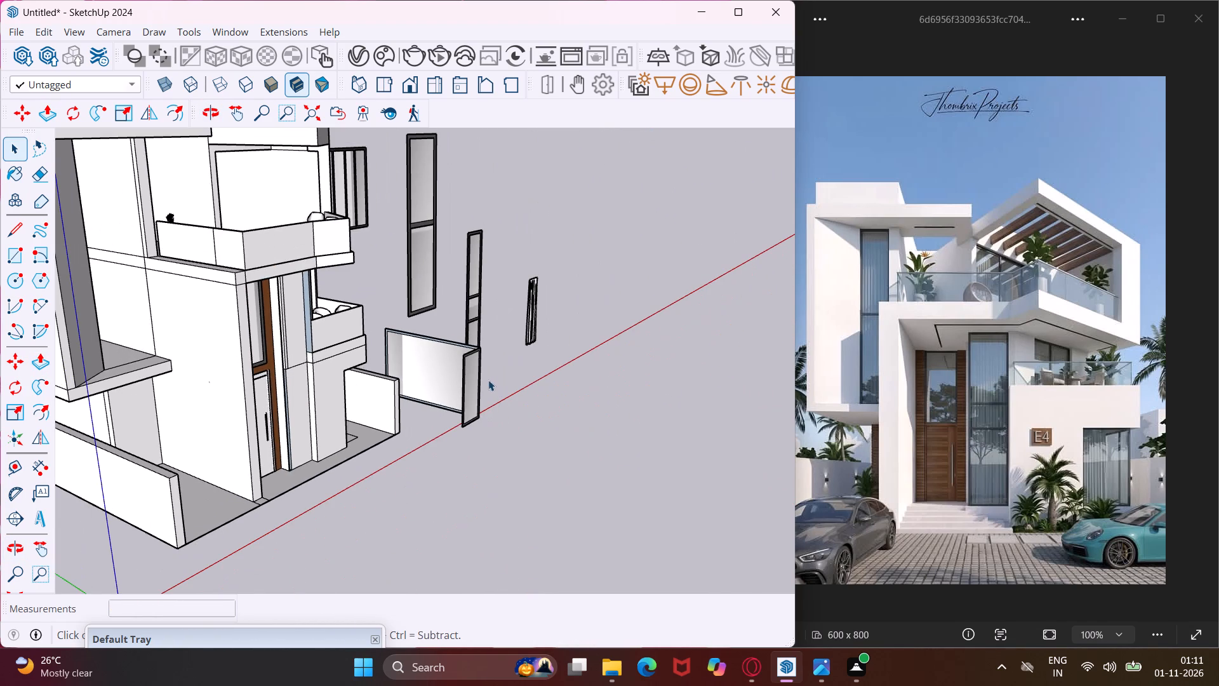
middle_click_drag(486, 371, 293, 397)
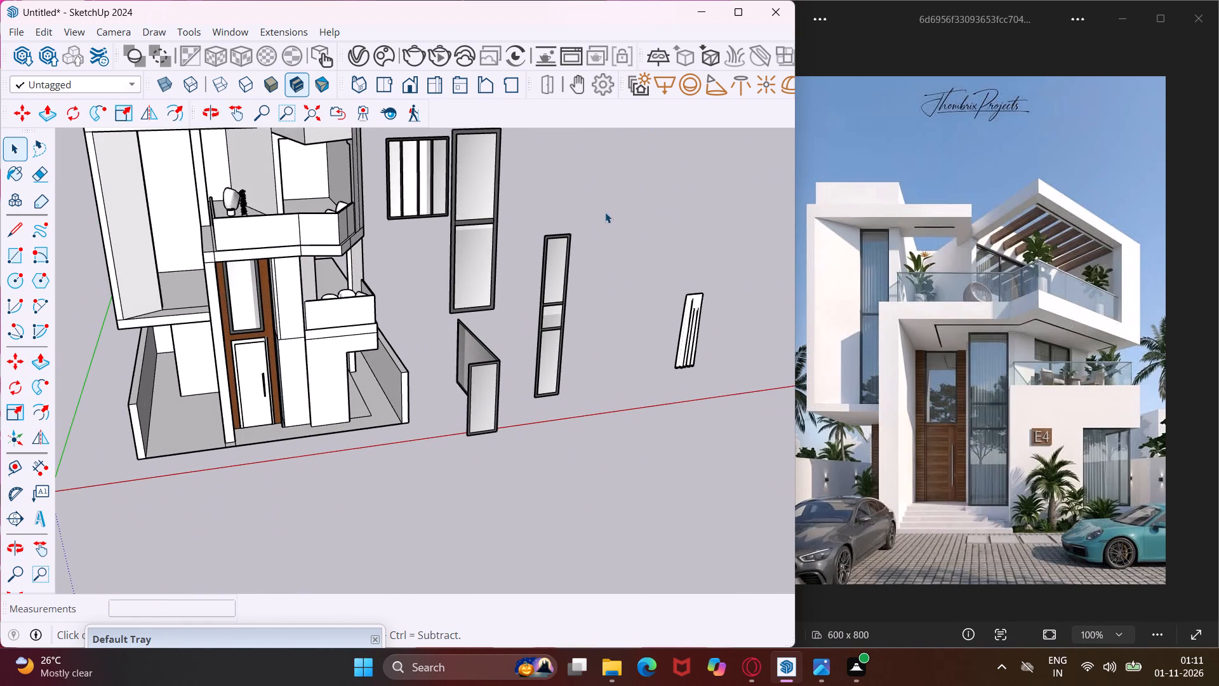
left_click_drag(605, 211, 525, 412)
key("m")
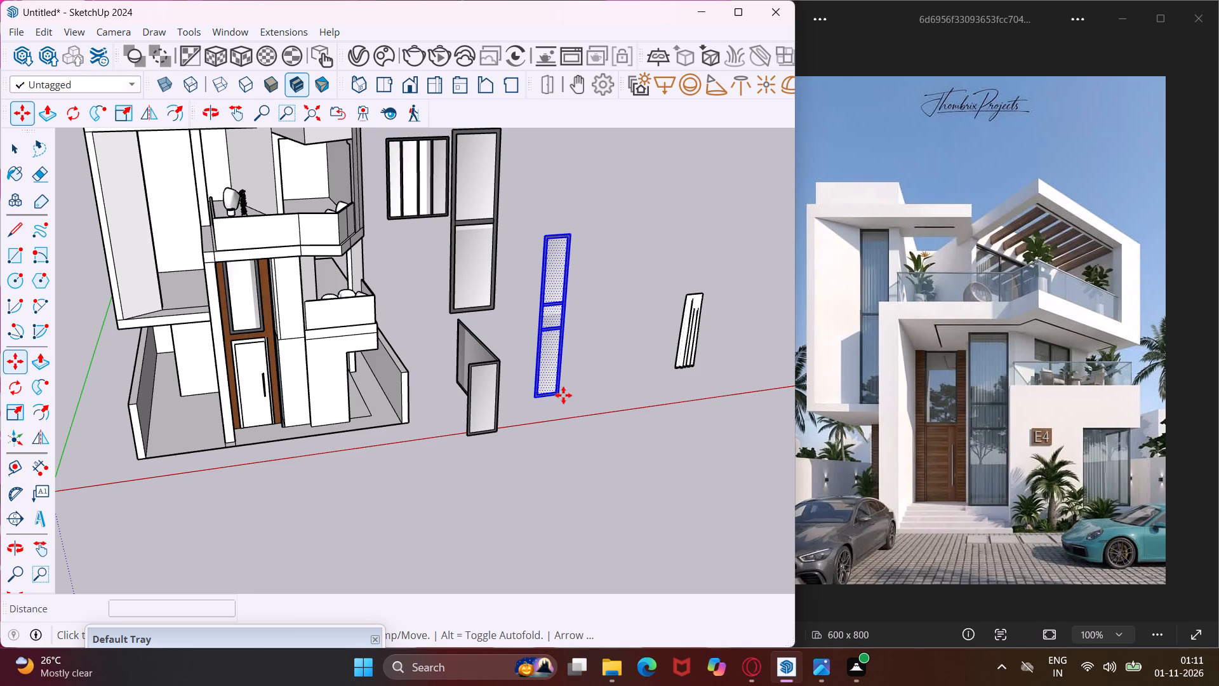
scroll(564, 395, "up", 3)
left_click(558, 396)
scroll(484, 431, "down", 3)
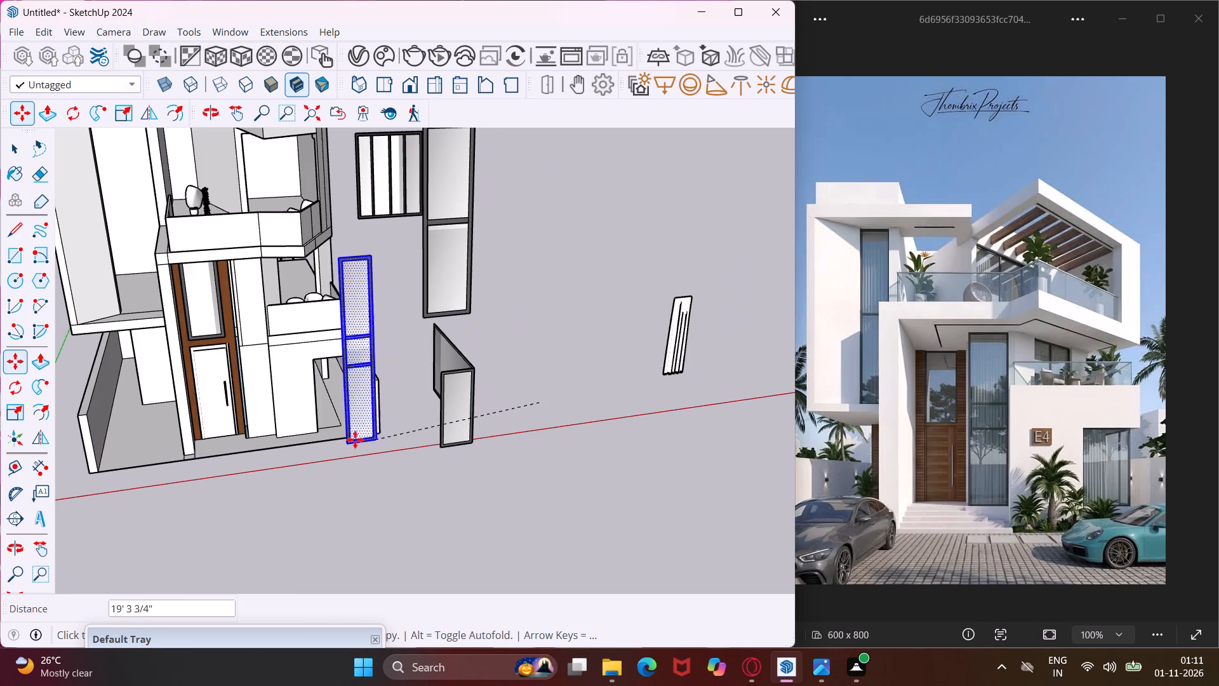
scroll(269, 436, "up", 7)
middle_click_drag(268, 426, 356, 427)
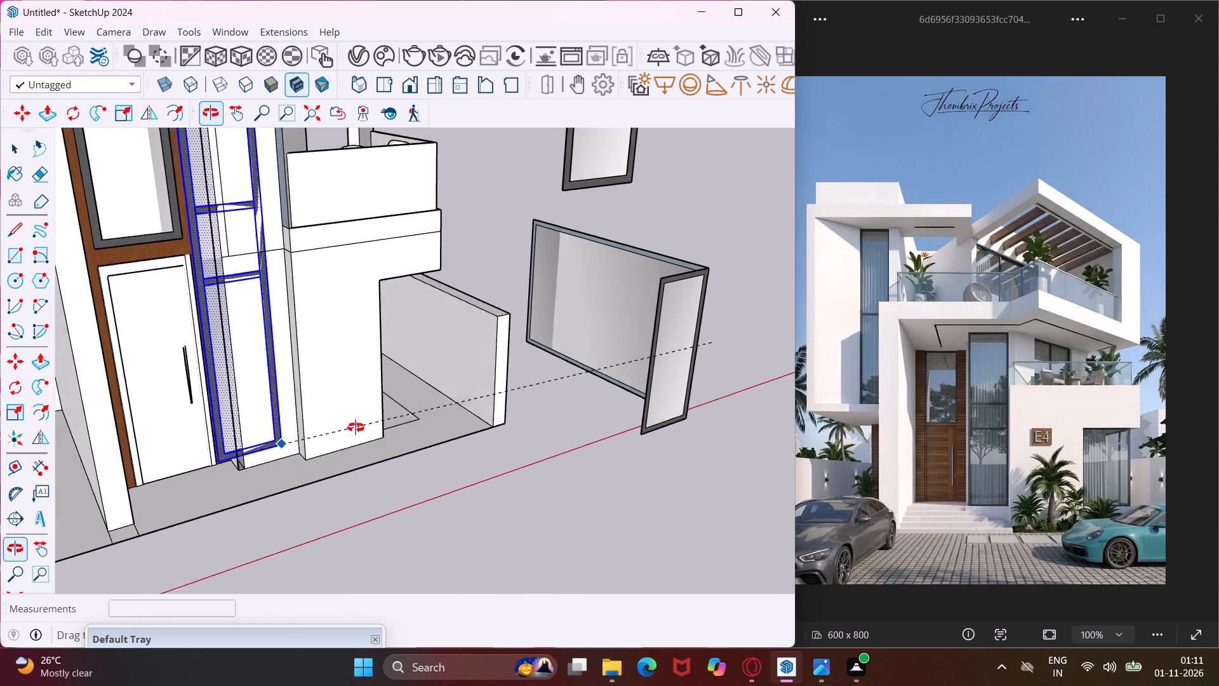
middle_click_drag(356, 427, 356, 427)
scroll(293, 448, "up", 8)
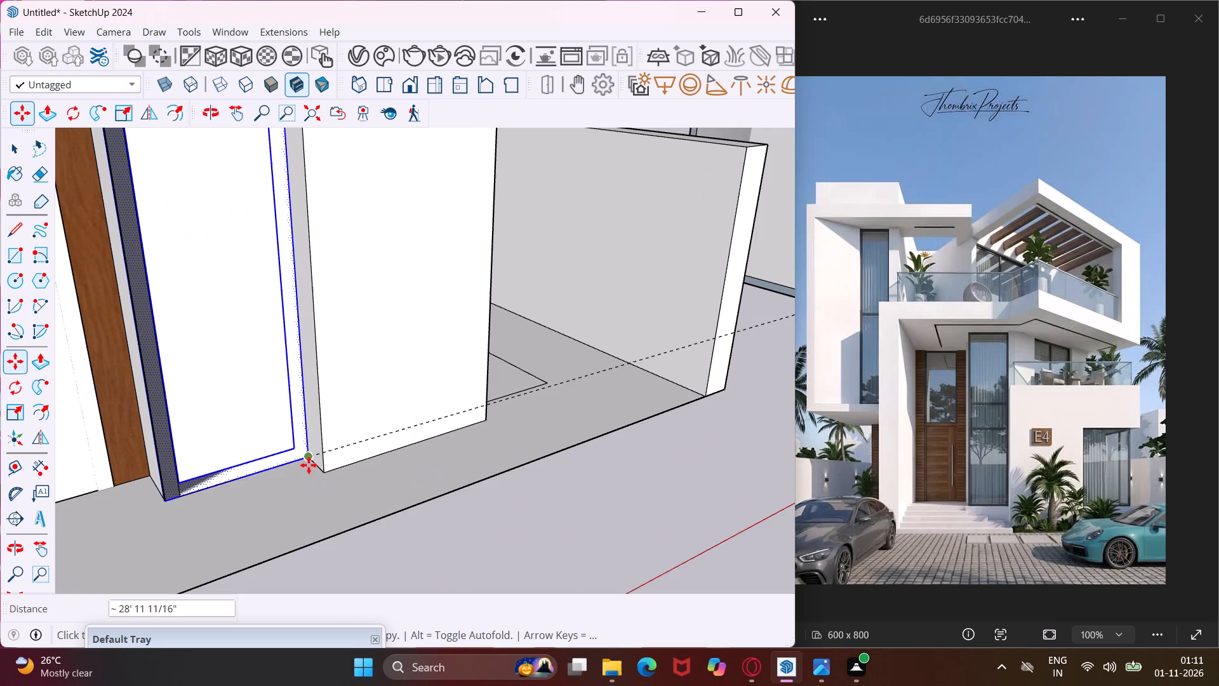
scroll(317, 466, "up", 5)
left_click(317, 464)
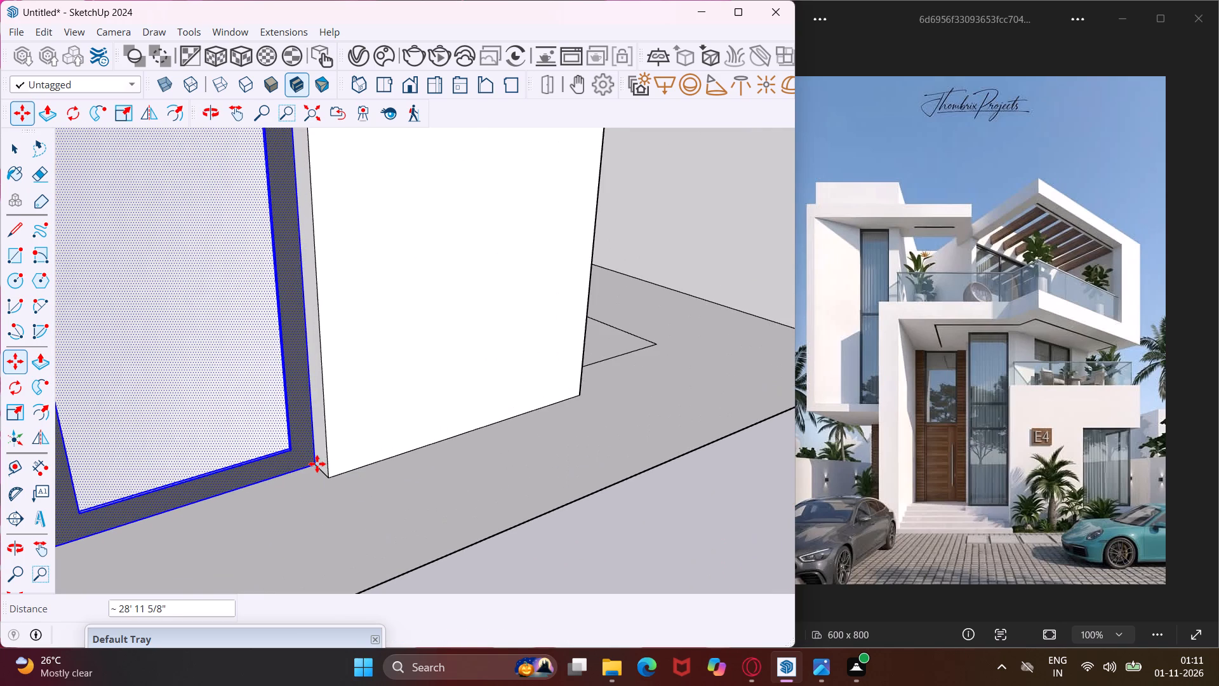
scroll(287, 461, "down", 17)
scroll(278, 454, "down", 4)
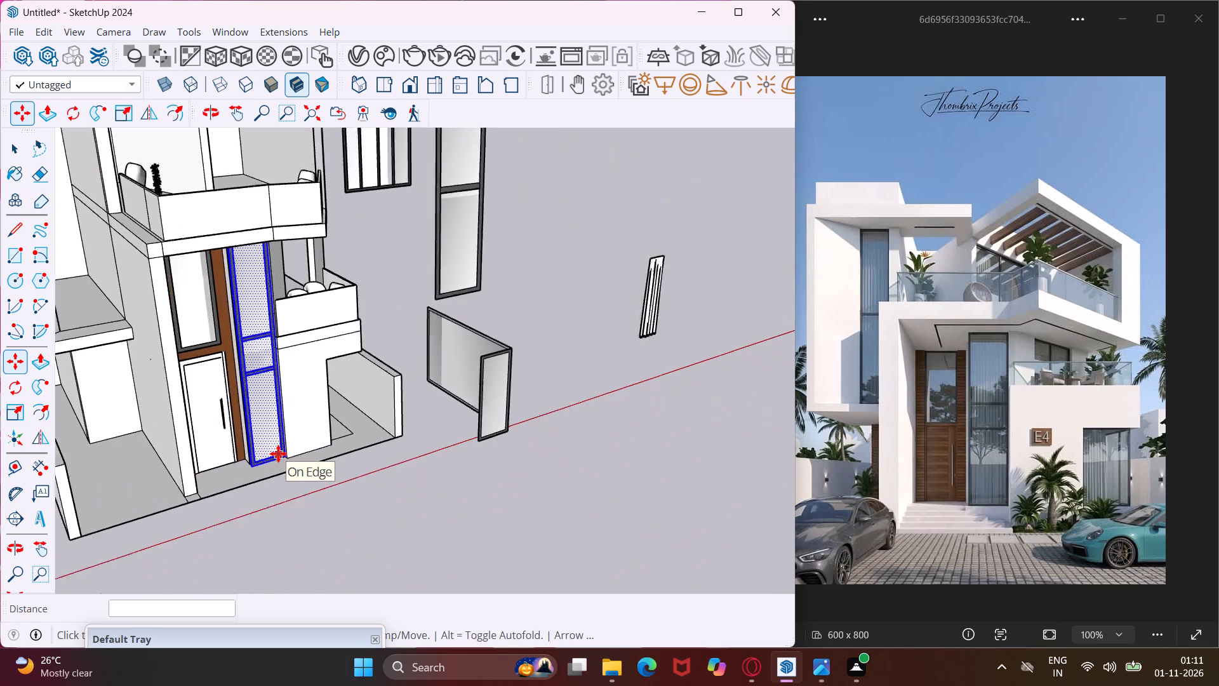
scroll(278, 454, "down", 1)
middle_click_drag(278, 453, 232, 428)
key("Escape")
key("space")
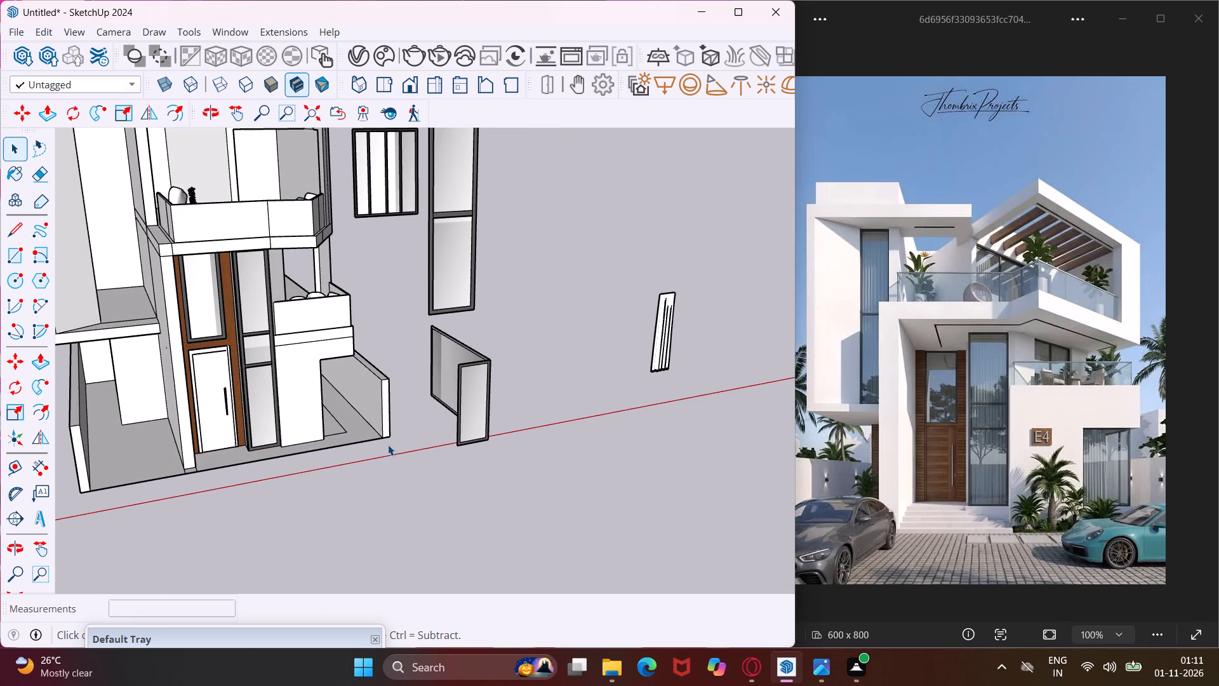
Move the L-shaped corner window about 13' 1 13/16" into the ground-floor corner opening, seating its lower corner against the wall's base.
middle_click_drag(458, 401, 418, 349)
scroll(439, 361, "up", 6)
middle_click_drag(456, 356, 440, 332)
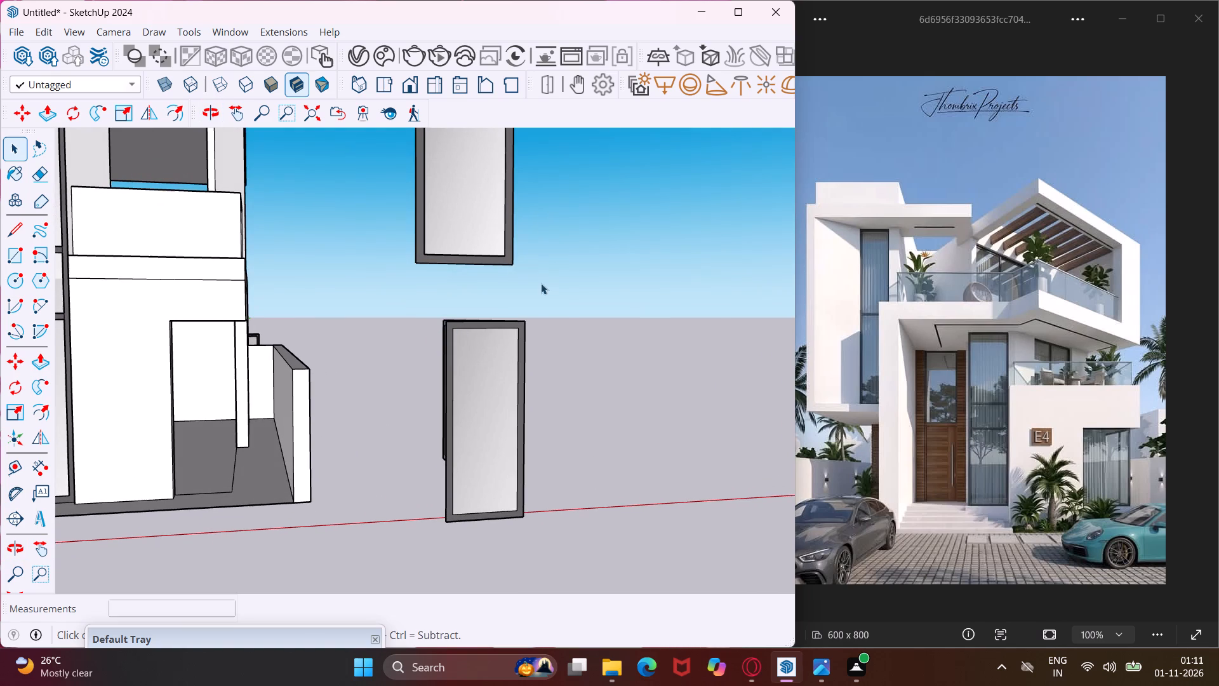
left_click_drag(570, 280, 406, 553)
left_click_drag(406, 553, 406, 554)
key("m")
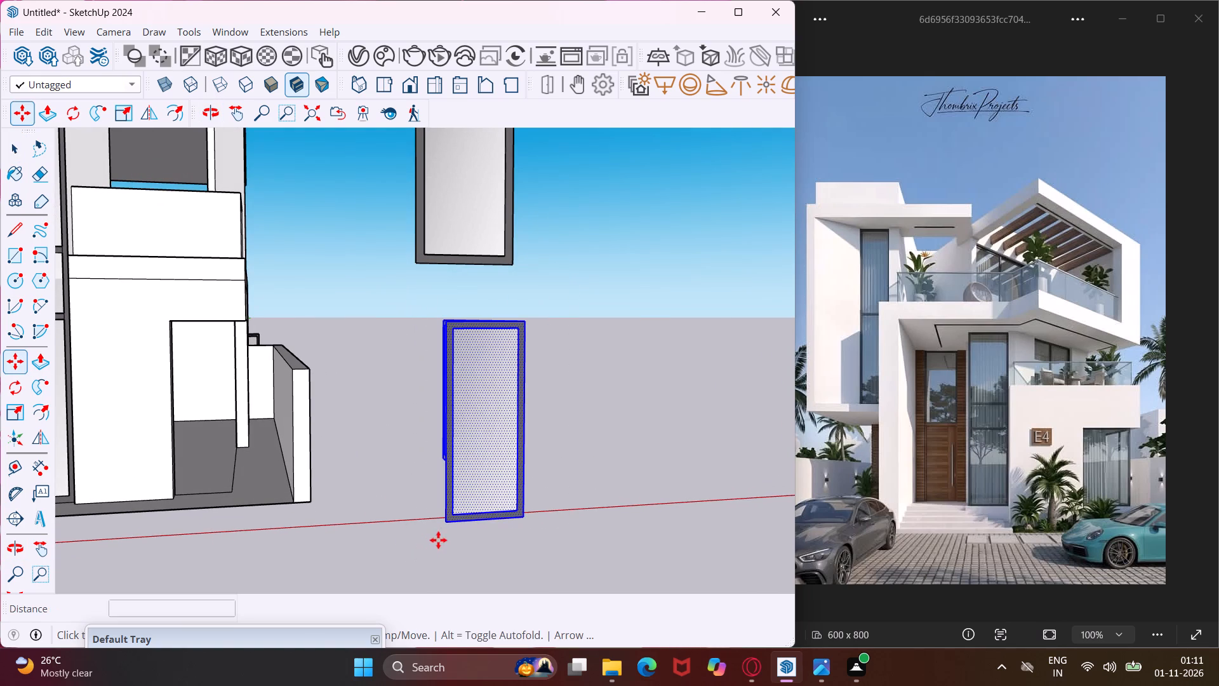
scroll(448, 525, "up", 3)
left_click(446, 524)
scroll(397, 515, "down", 6)
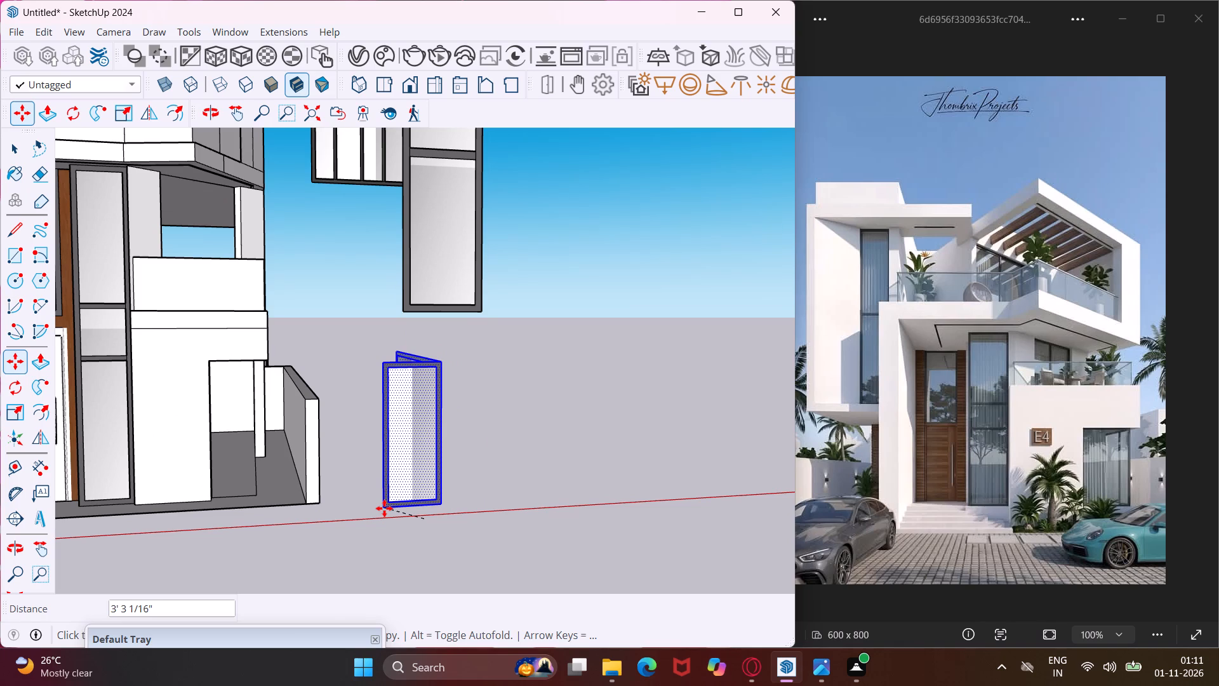
middle_click_drag(384, 508, 330, 548)
scroll(241, 498, "up", 2)
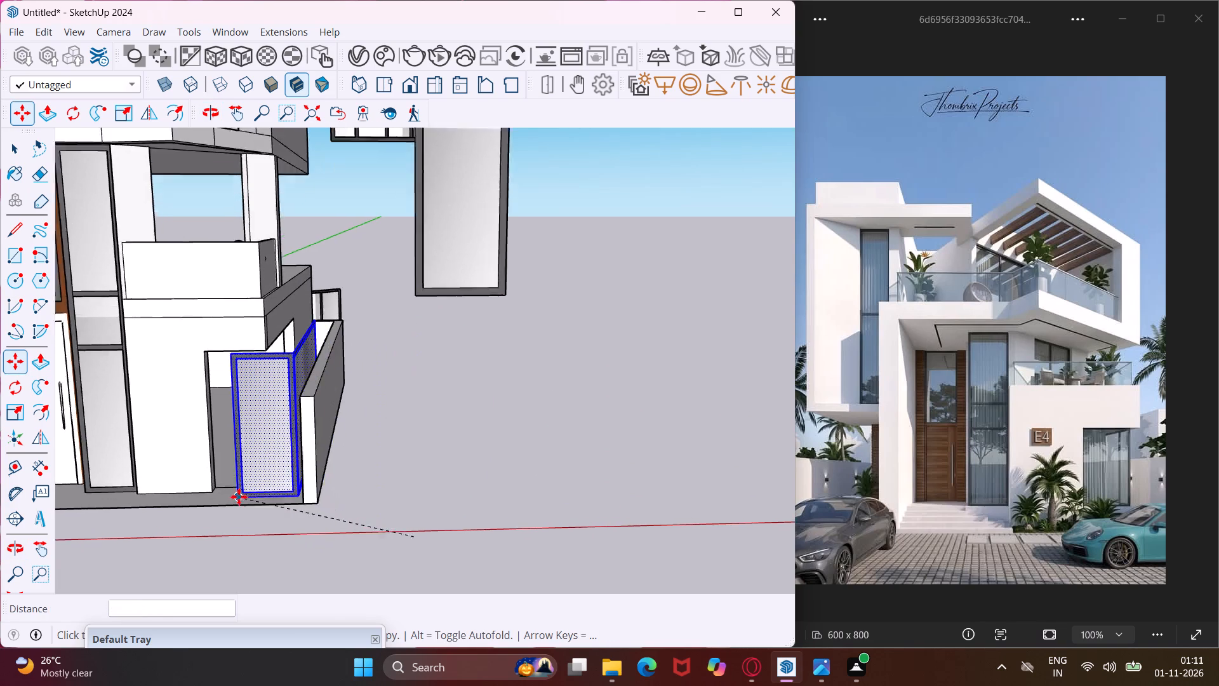
scroll(239, 497, "up", 11)
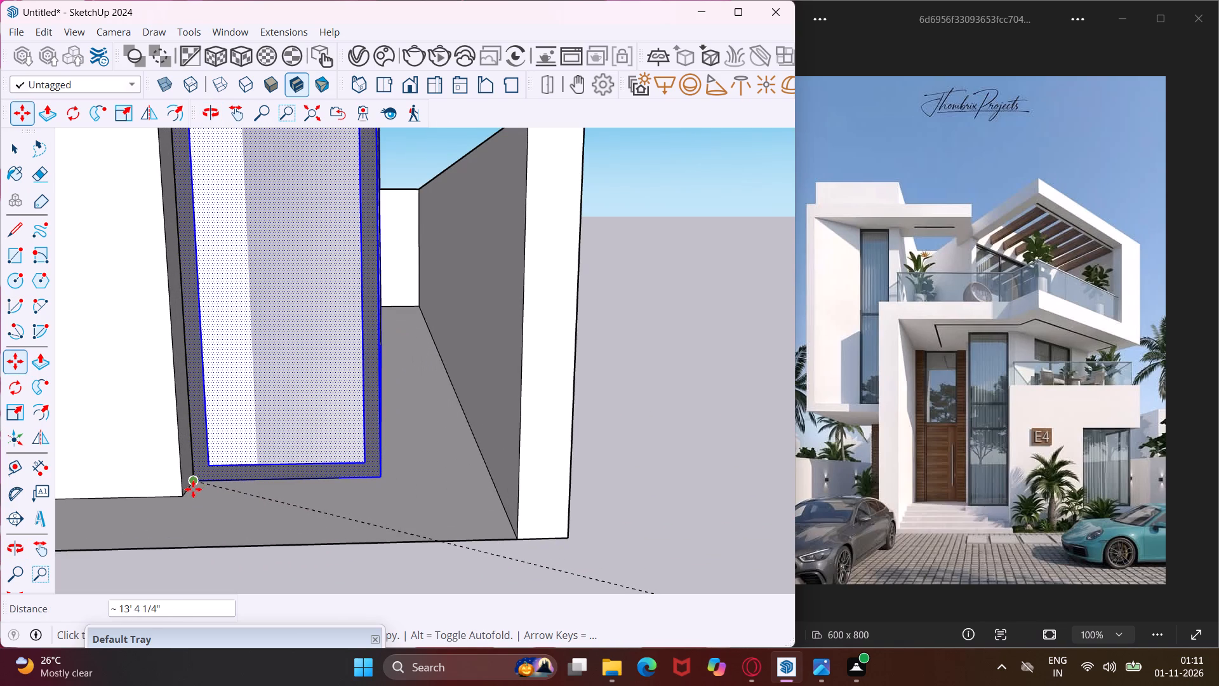
scroll(193, 489, "up", 5)
left_click(186, 492)
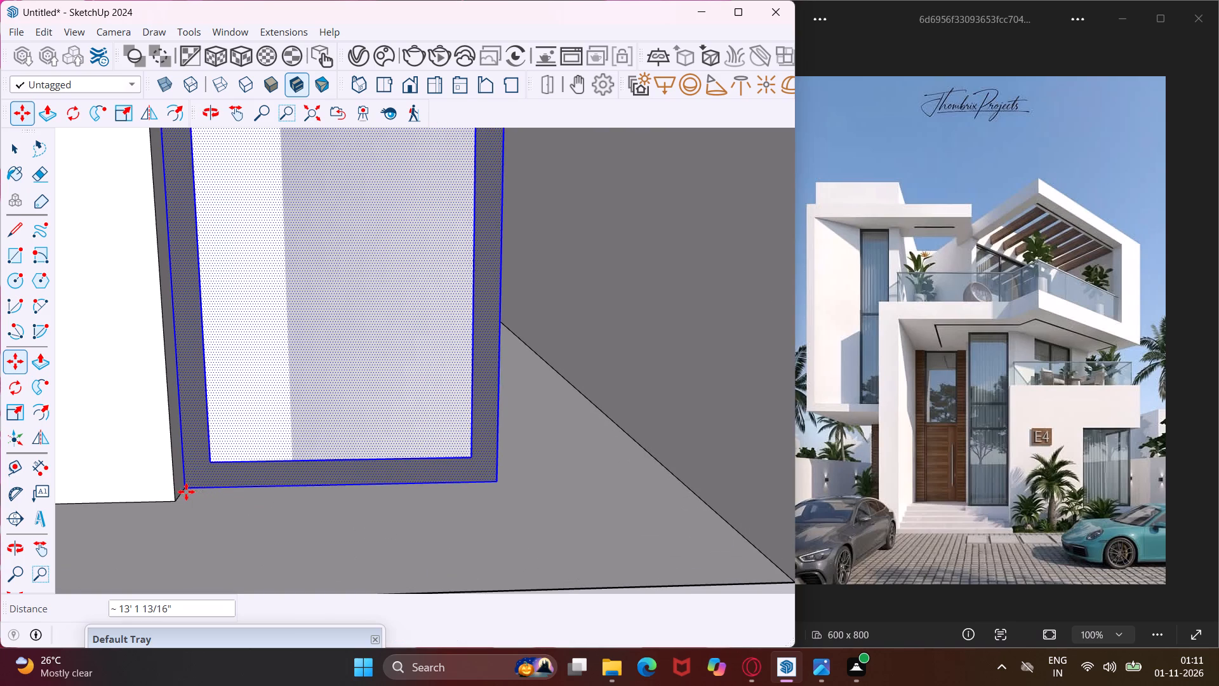
scroll(167, 486, "down", 16)
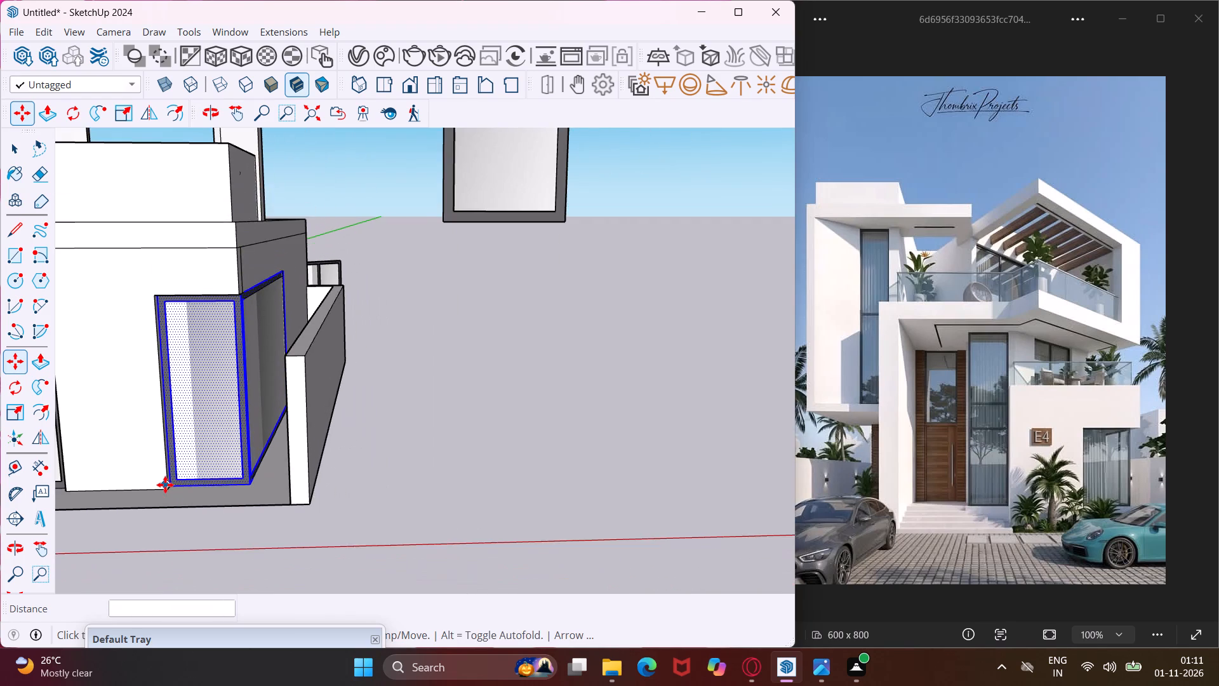
middle_click_drag(165, 485, 220, 549)
scroll(227, 454, "down", 12)
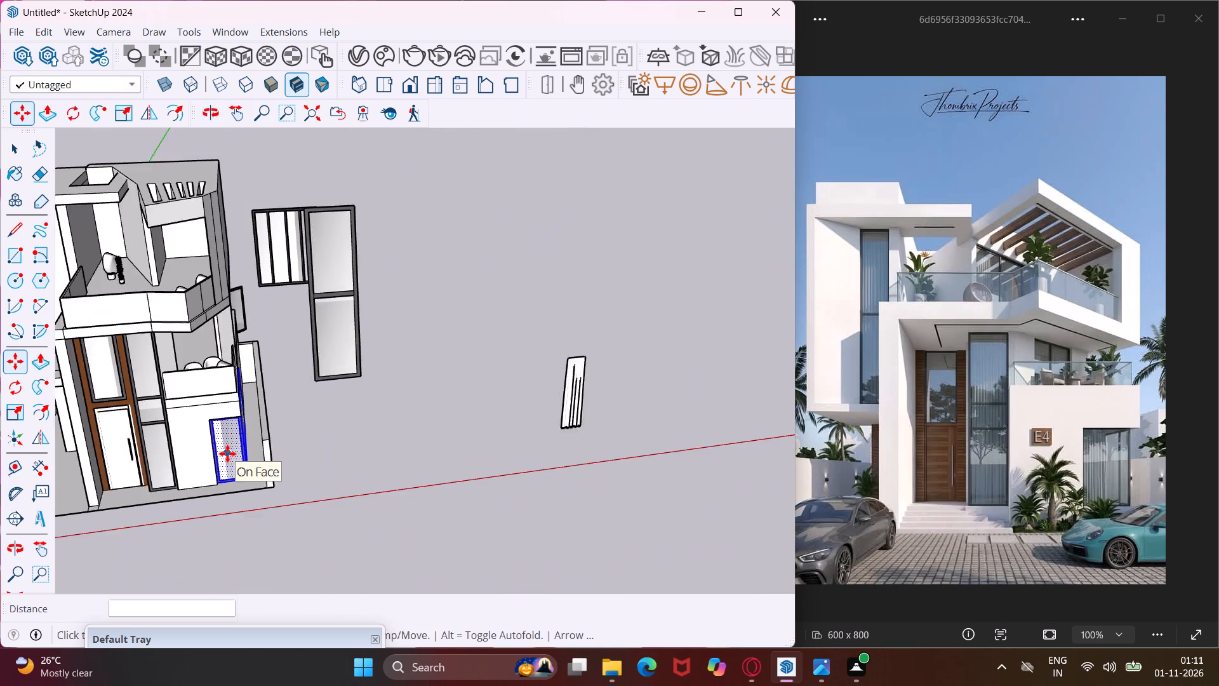
key("Escape")
key("space")
Move the tall two-pane window about 31' 5 5/8" into the front recess of the projecting upper-floor volume, aligning its lower corner with the recess.
middle_click_drag(306, 264, 236, 420)
scroll(292, 274, "up", 2)
middle_click_drag(292, 274, 581, 339)
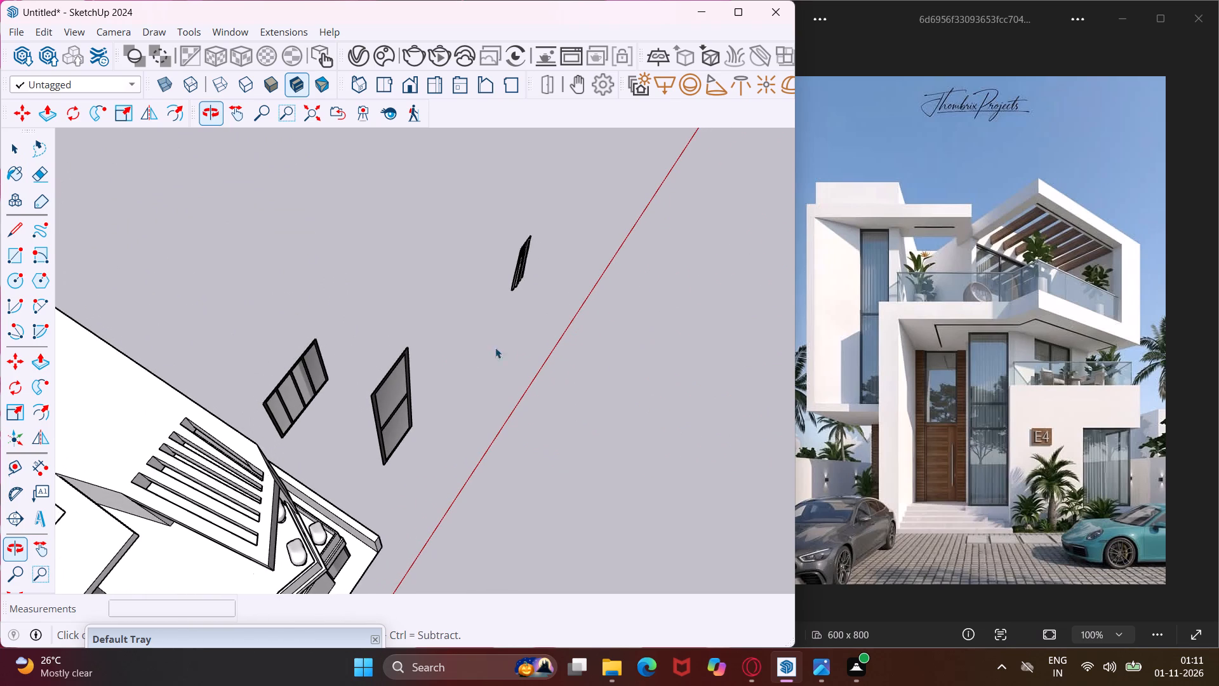
left_click_drag(479, 314, 362, 471)
middle_click_drag(389, 469, 371, 274)
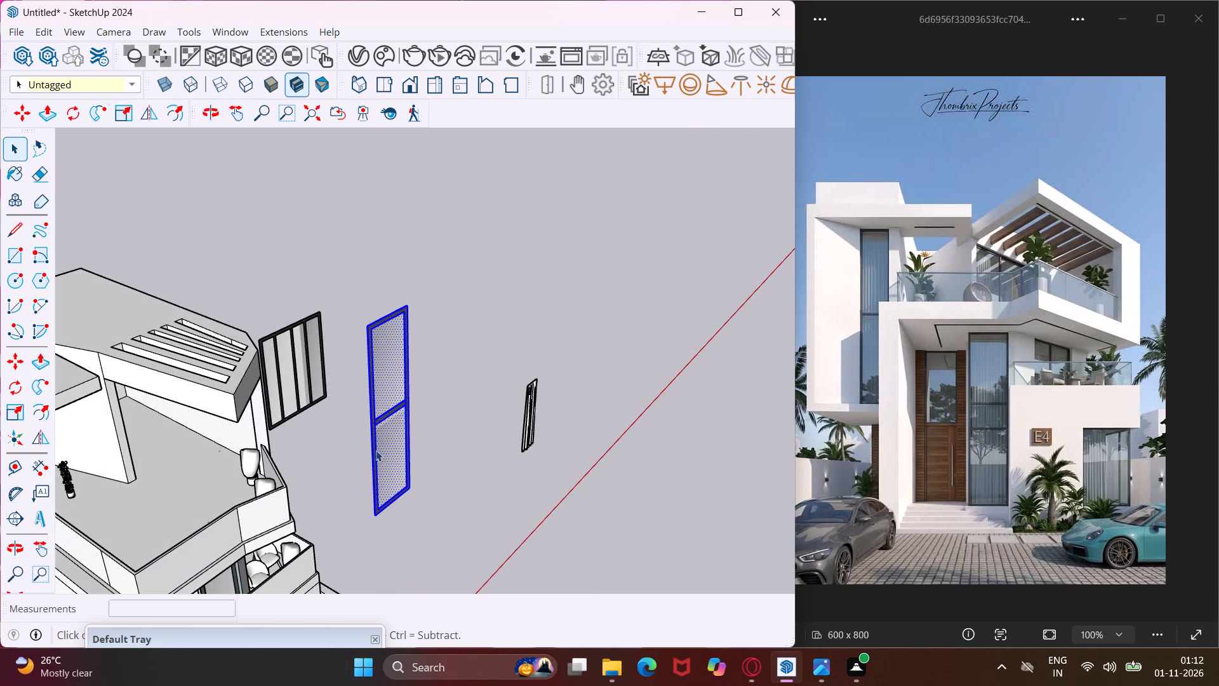
key("m")
scroll(386, 498, "up", 3)
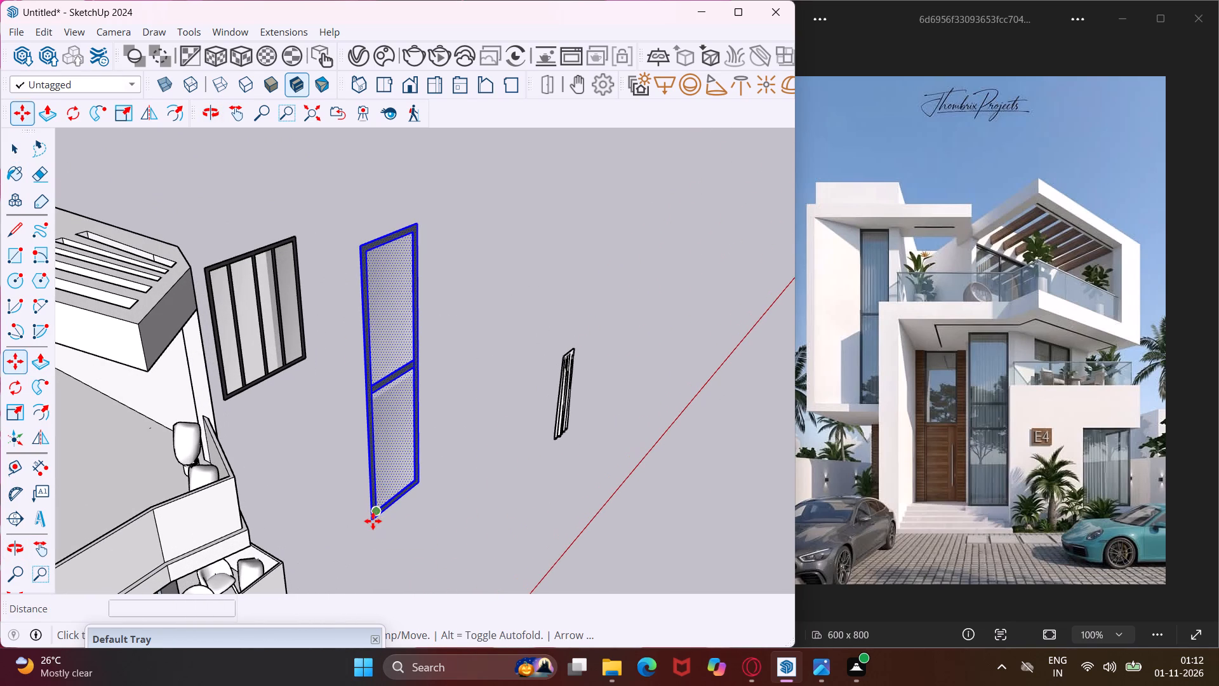
left_click(372, 521)
scroll(403, 396, "down", 12)
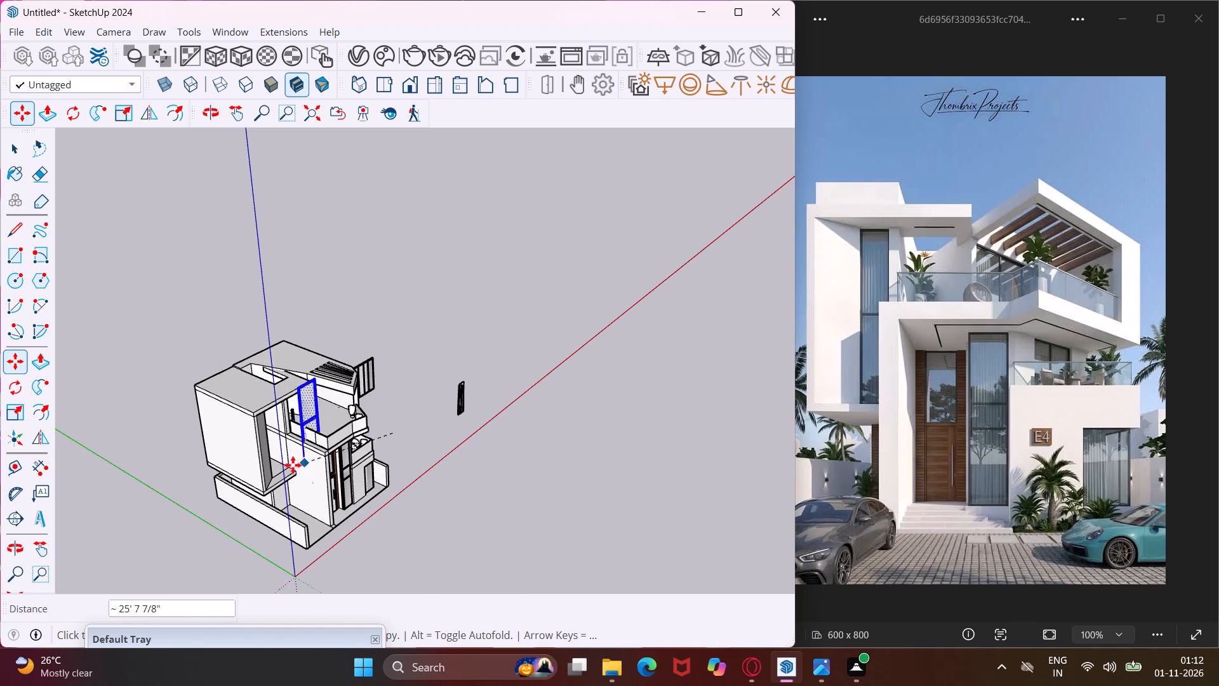
scroll(279, 468, "up", 8)
left_click(270, 483)
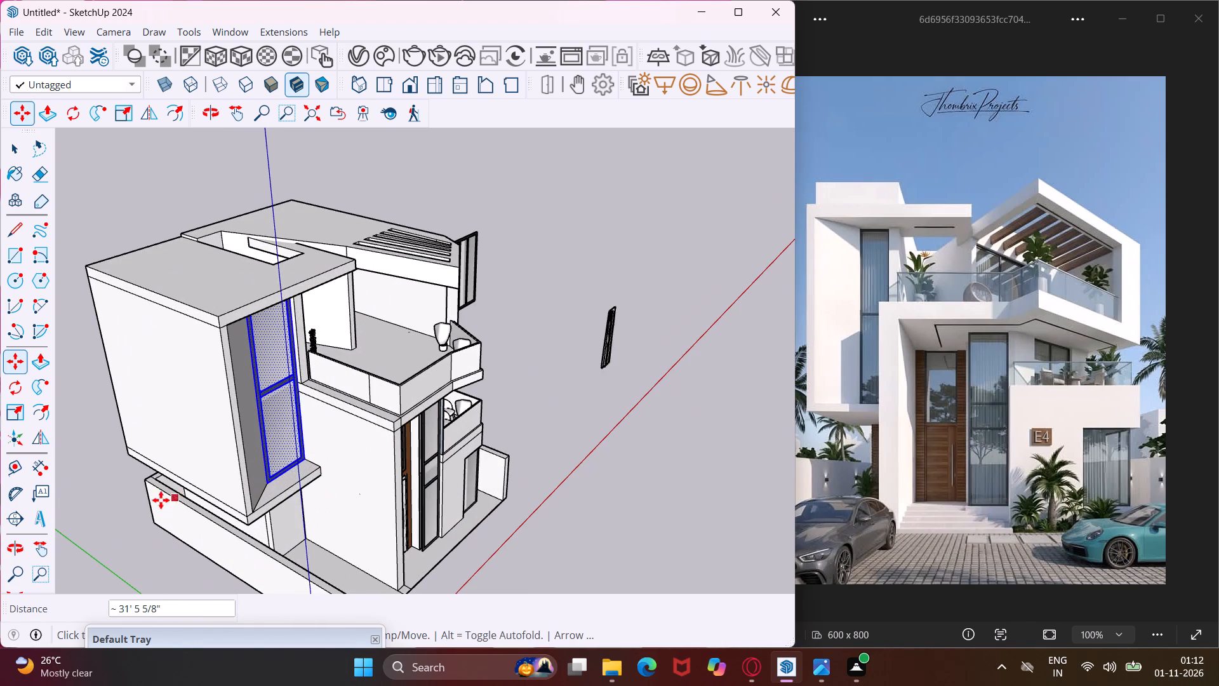
scroll(157, 499, "down", 10)
key("Escape")
key("space")
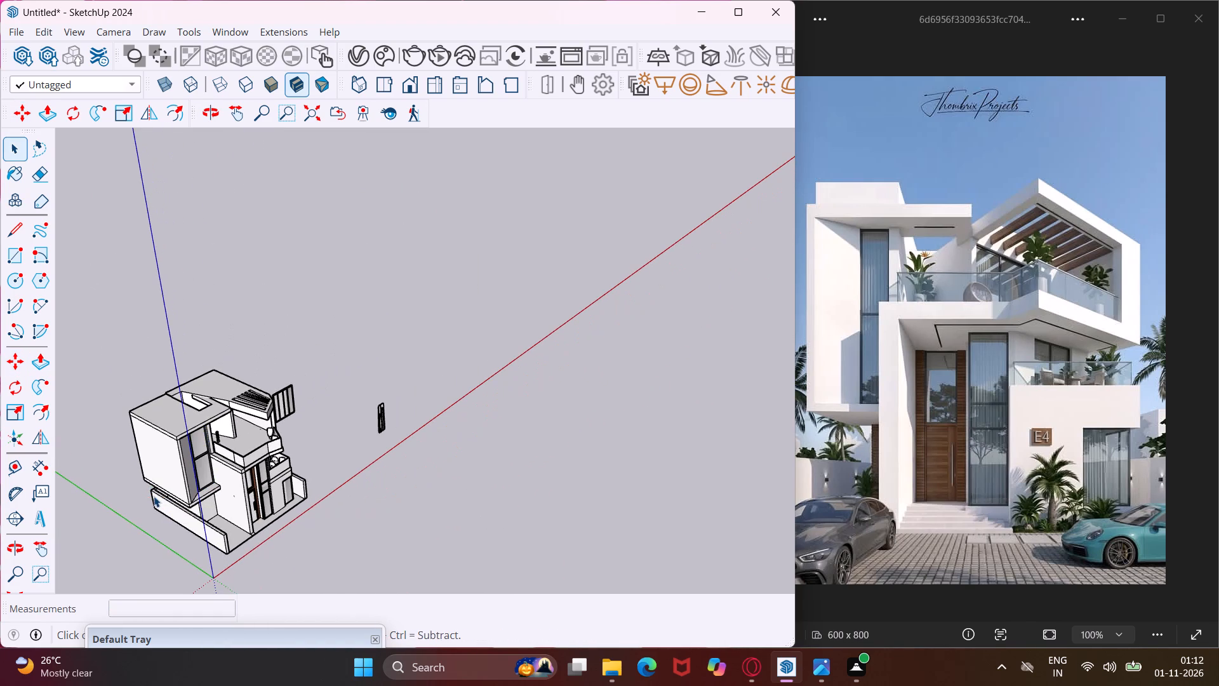
Move the four-pane window about 11' 4 9/16" to the back of the upper terrace beneath the pergola, placing its lower corner at the wall base.
scroll(286, 401, "up", 3)
middle_click_drag(250, 402, 117, 417)
scroll(279, 388, "up", 7)
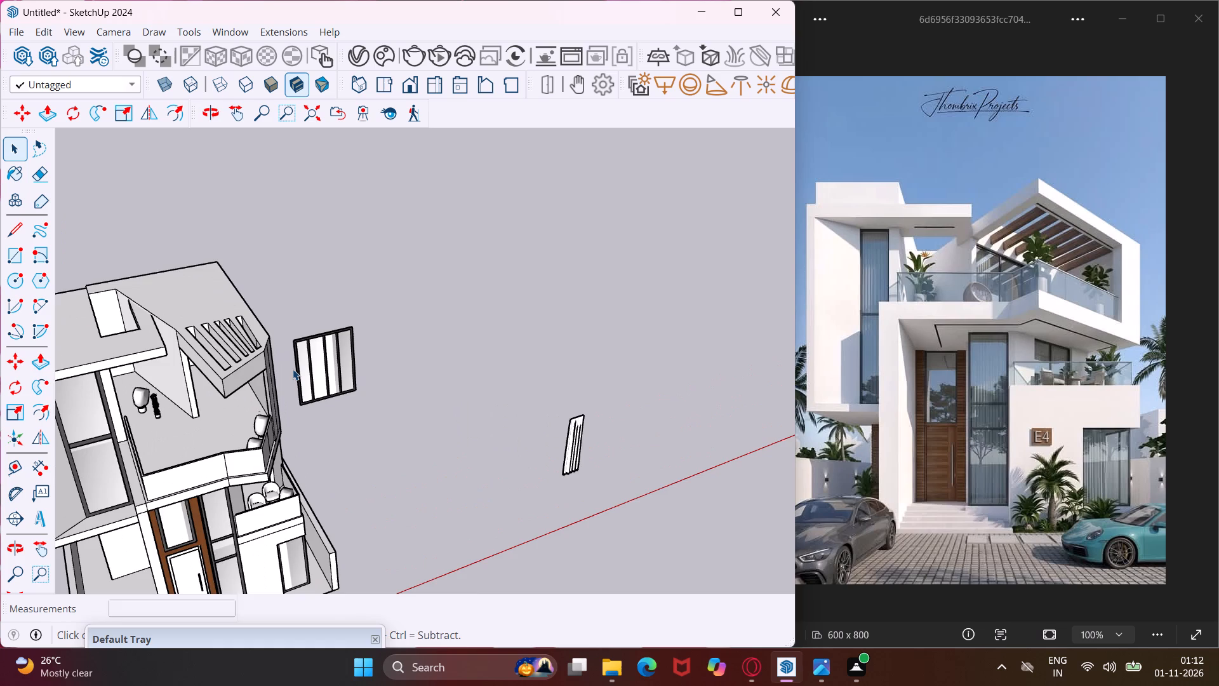
scroll(293, 369, "up", 1)
middle_click_drag(293, 369, 239, 308)
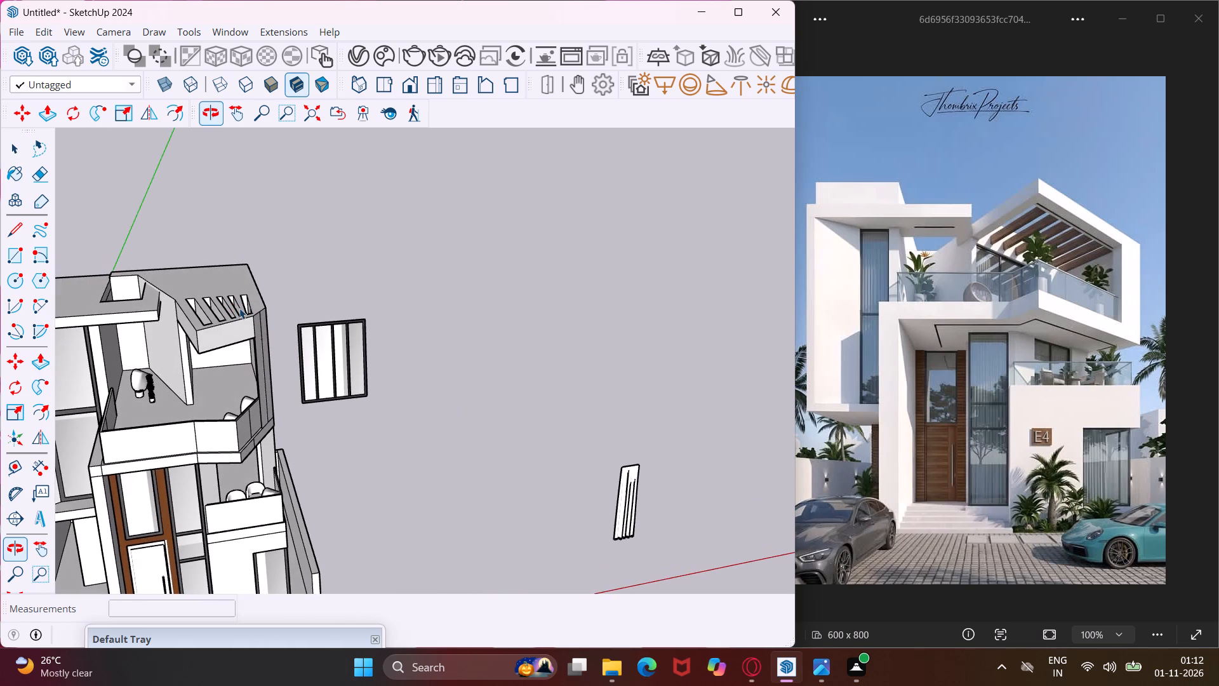
scroll(269, 351, "up", 6)
left_click_drag(493, 262, 480, 285)
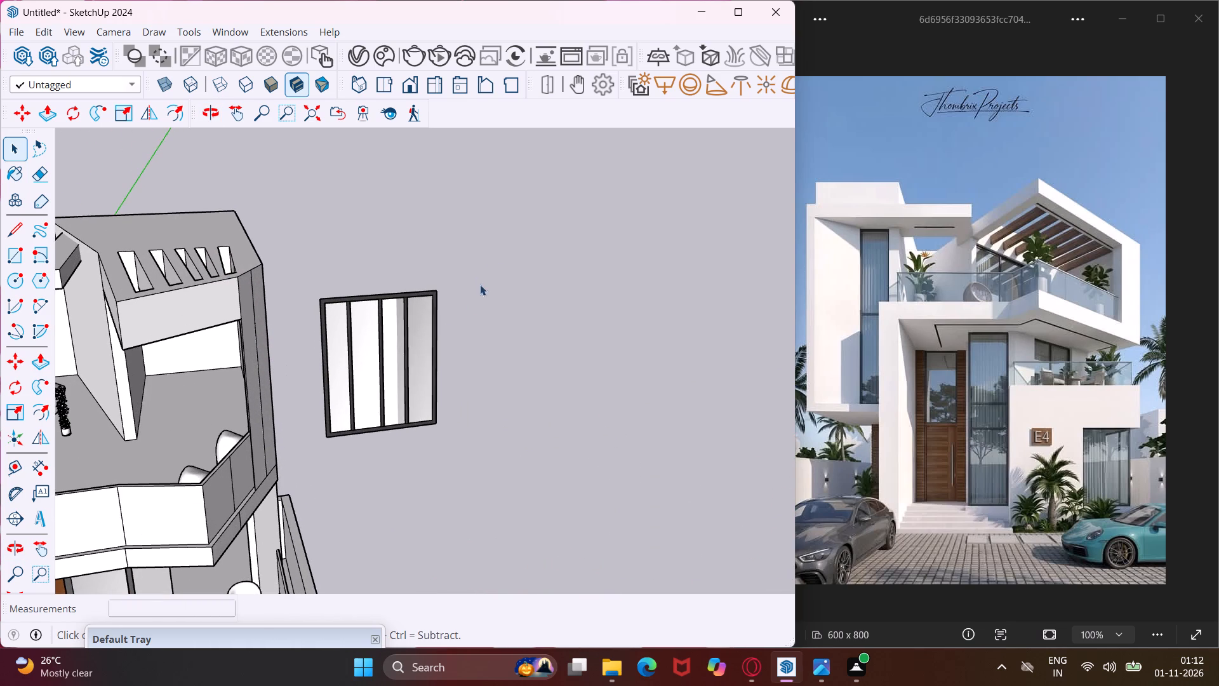
left_click_drag(480, 285, 307, 474)
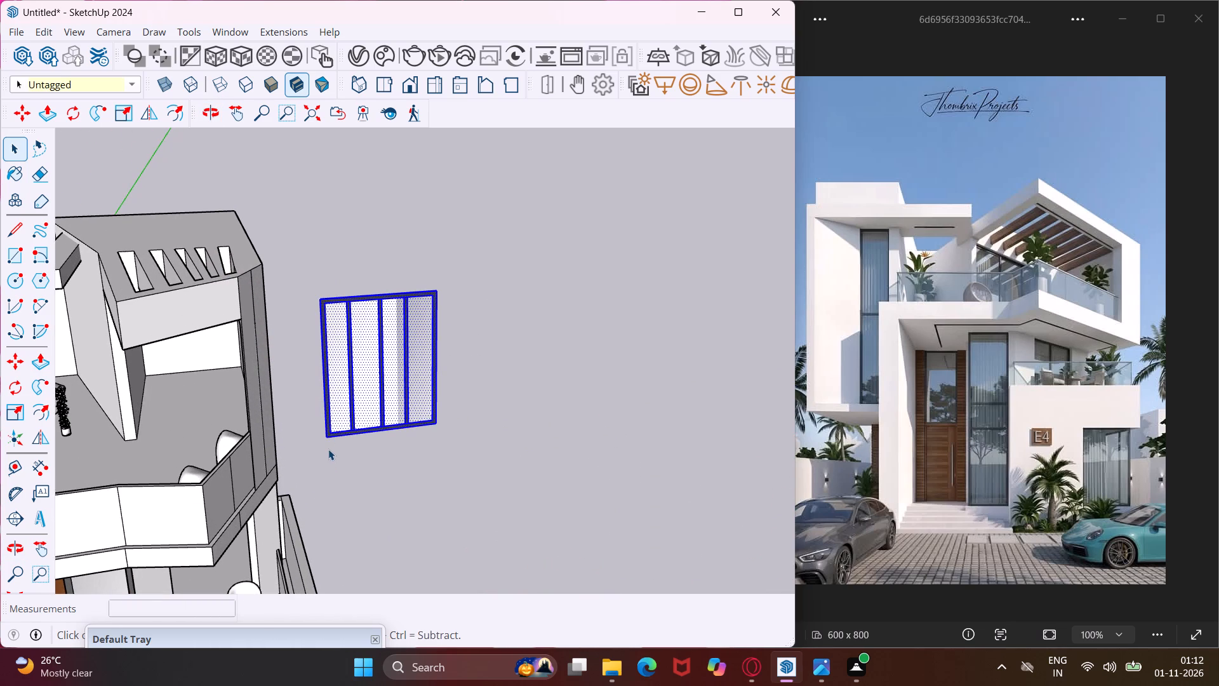
key("m")
scroll(324, 447, "up", 3)
left_click(328, 435)
scroll(317, 436, "down", 4)
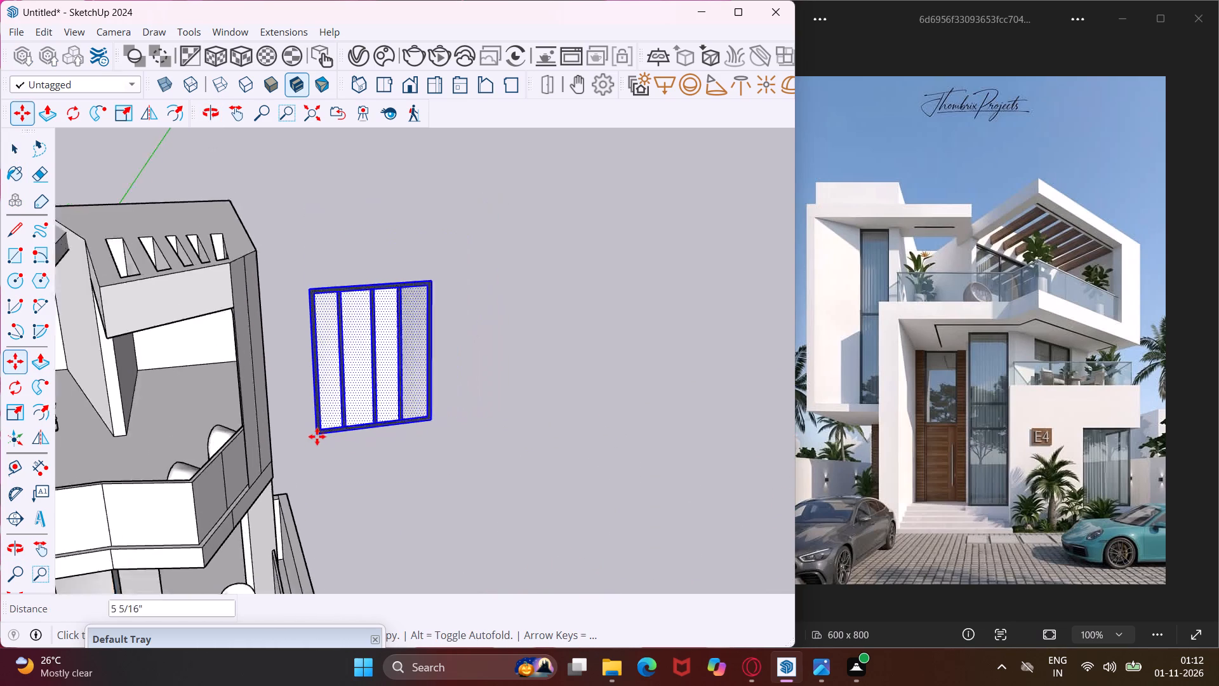
scroll(317, 436, "down", 4)
scroll(207, 432, "up", 7)
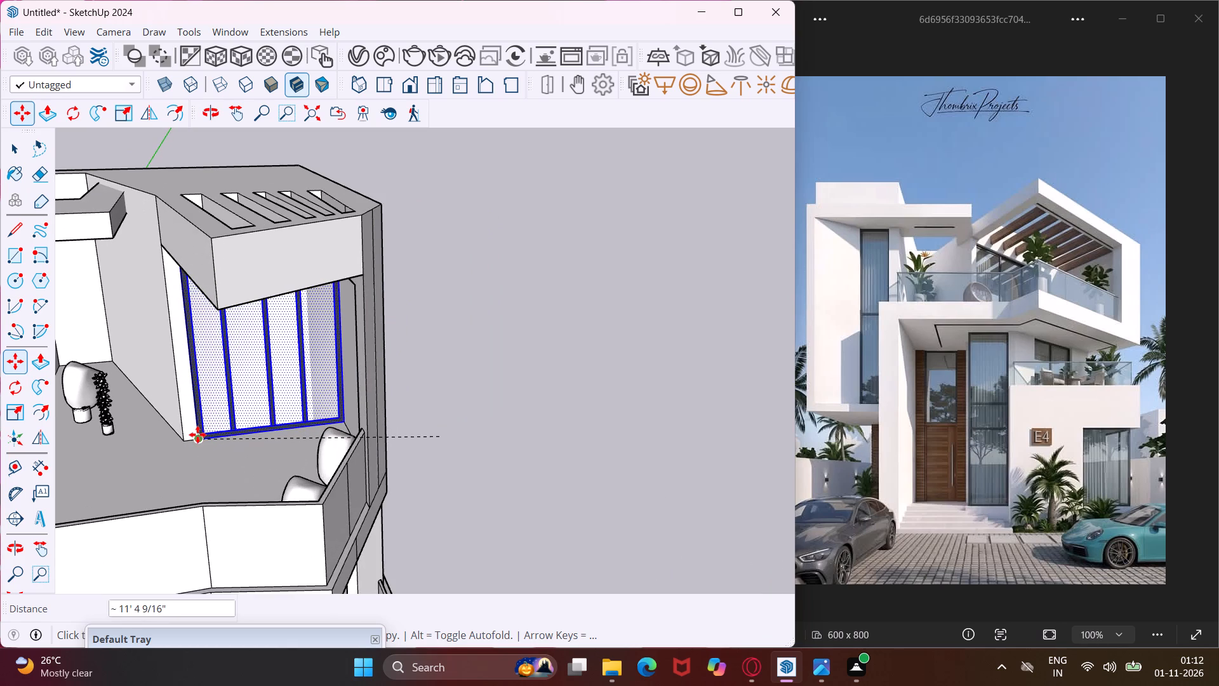
scroll(193, 435, "up", 4)
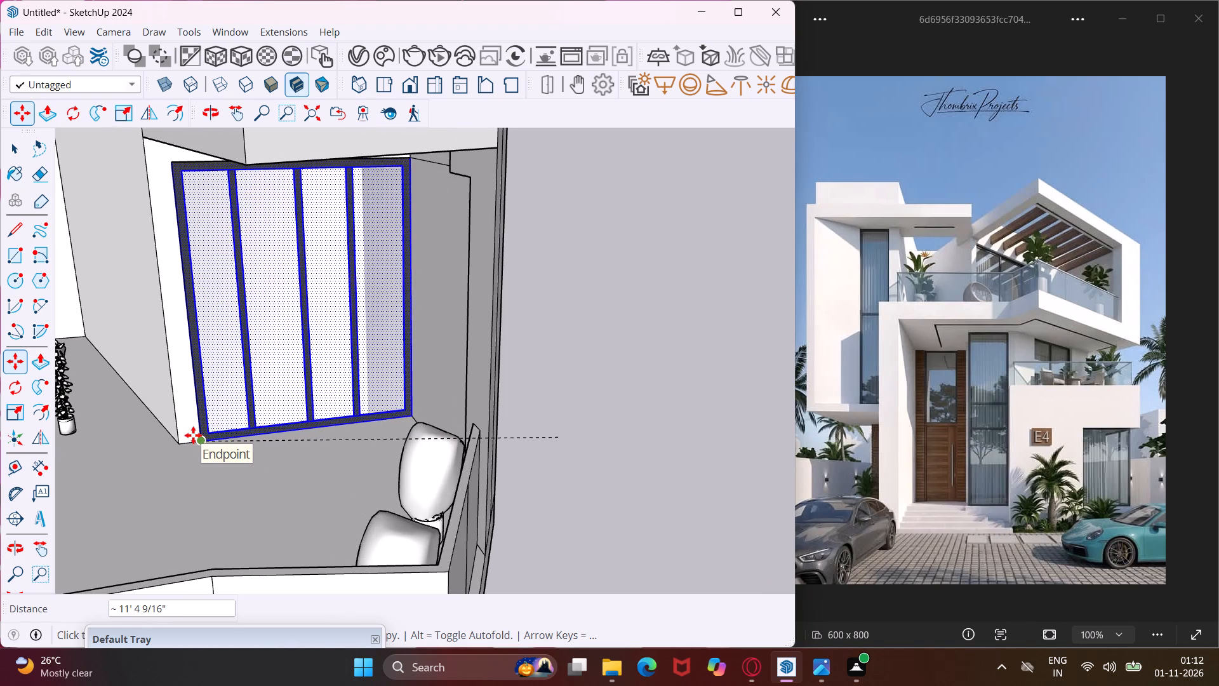
middle_click_drag(193, 435, 203, 358)
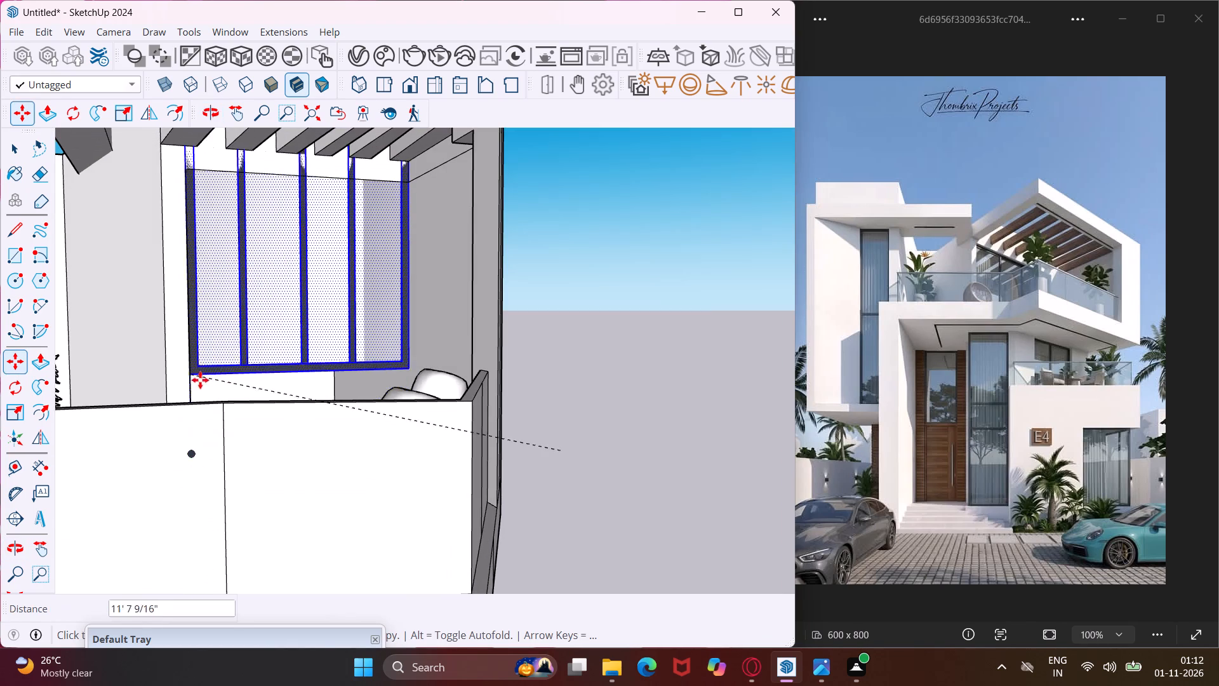
middle_click_drag(197, 396, 197, 454)
left_click(200, 462)
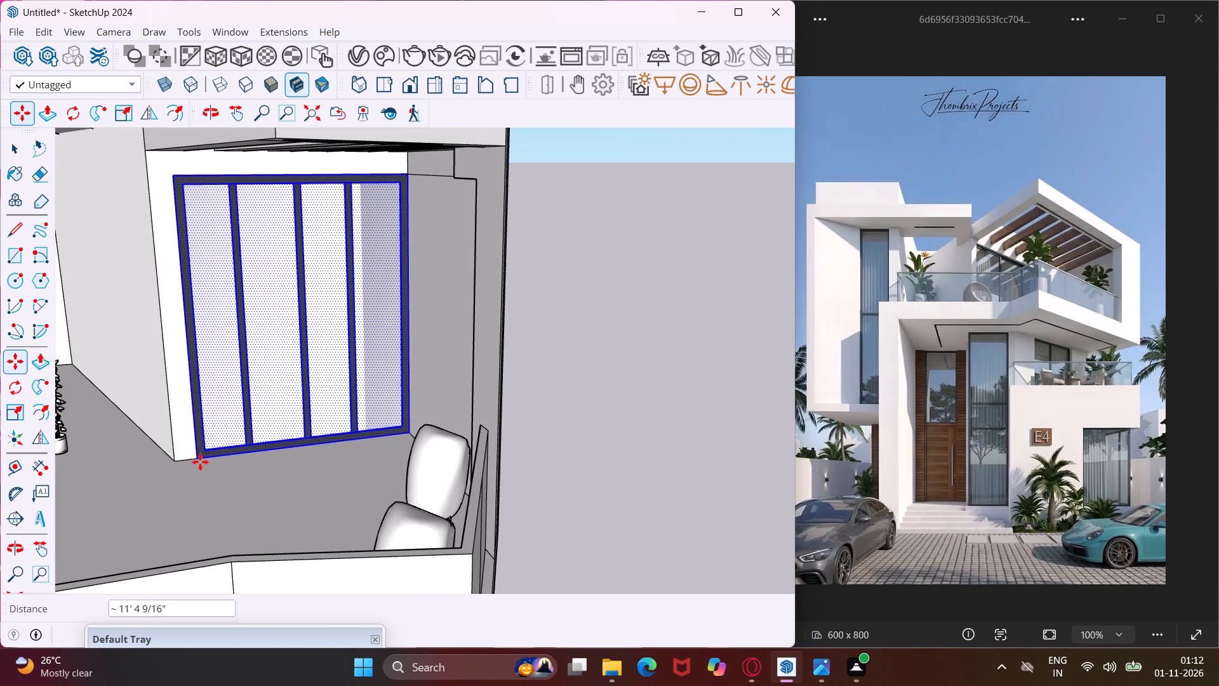
Move the small two-pane window about 49' 5 13/16" into the opening behind the middle balcony's chairs, seating its lower corner at the floor.
scroll(182, 450, "down", 11)
key("Escape")
key("space")
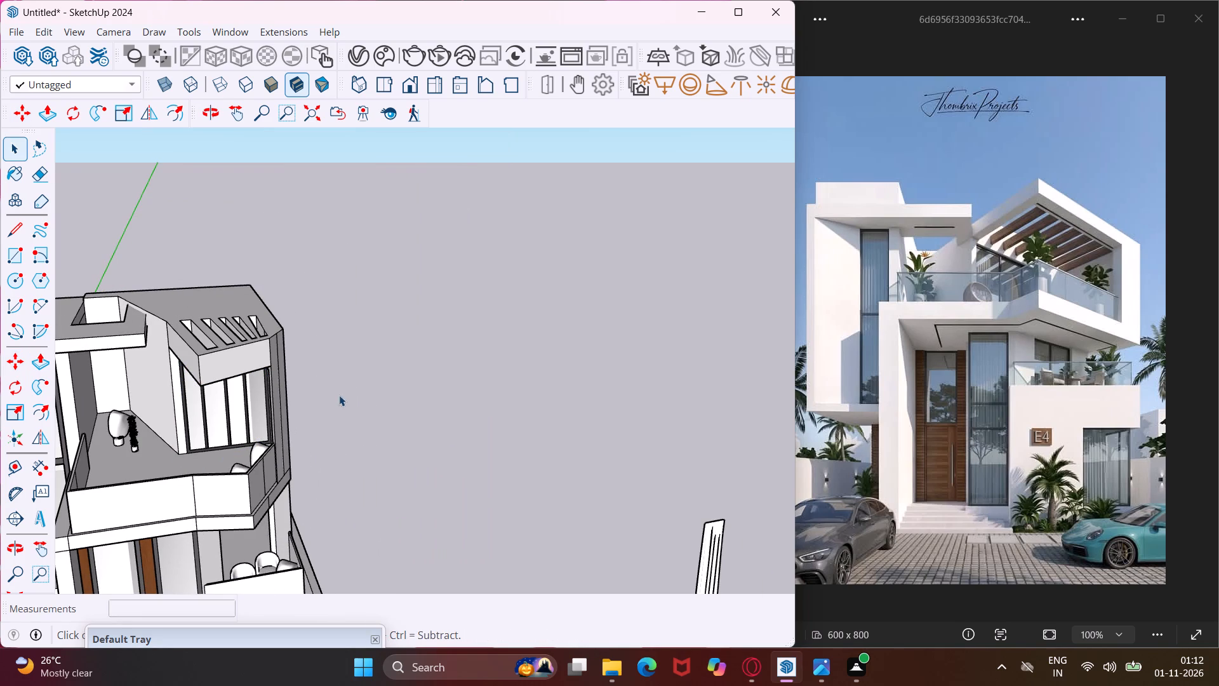
middle_click_drag(393, 395, 236, 437)
scroll(224, 438, "down", 4)
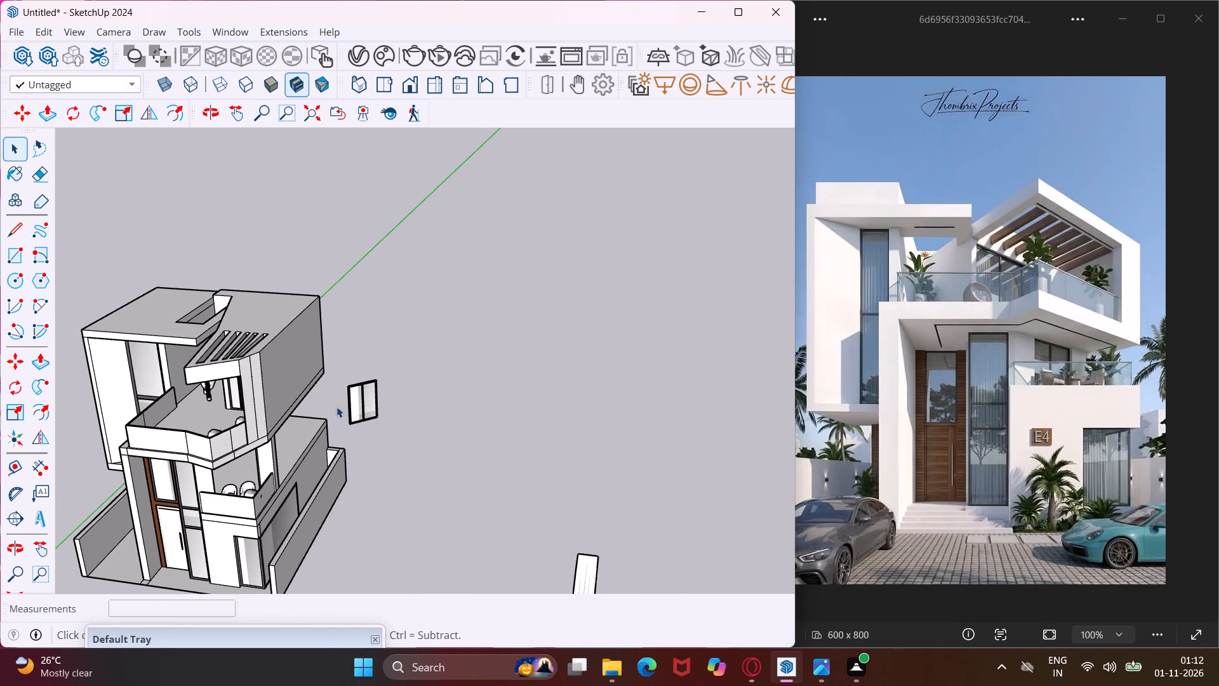
scroll(356, 415, "up", 7)
left_click_drag(439, 323, 374, 408)
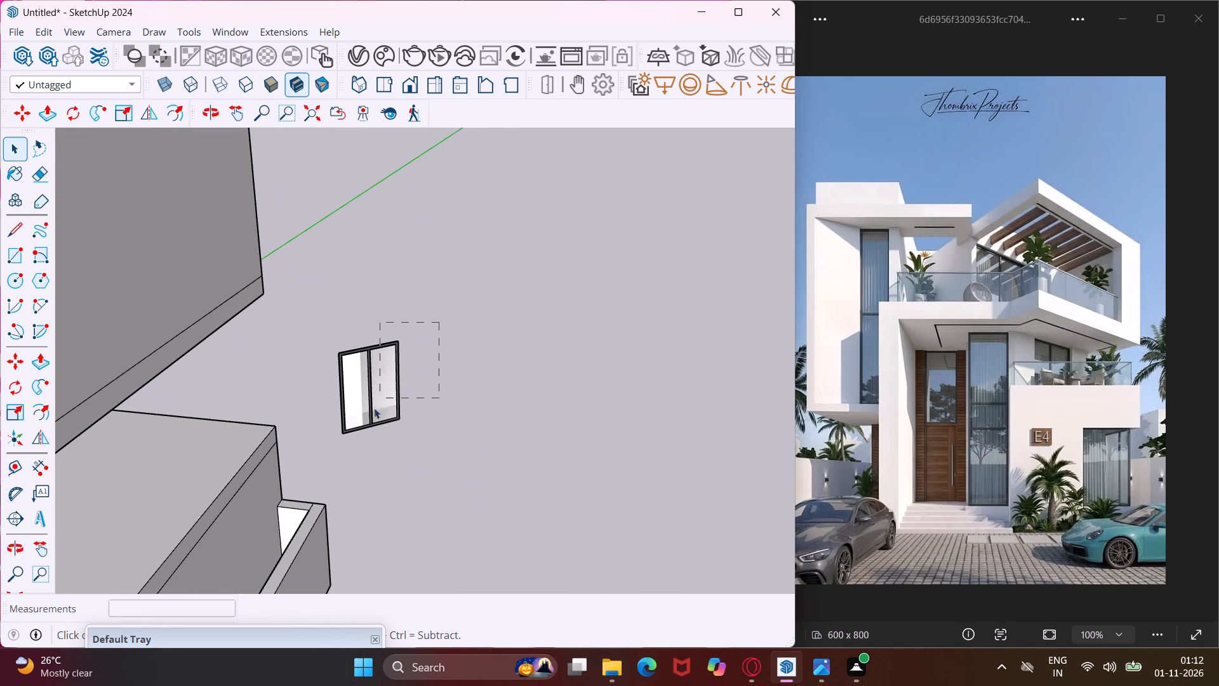
left_click_drag(374, 408, 329, 459)
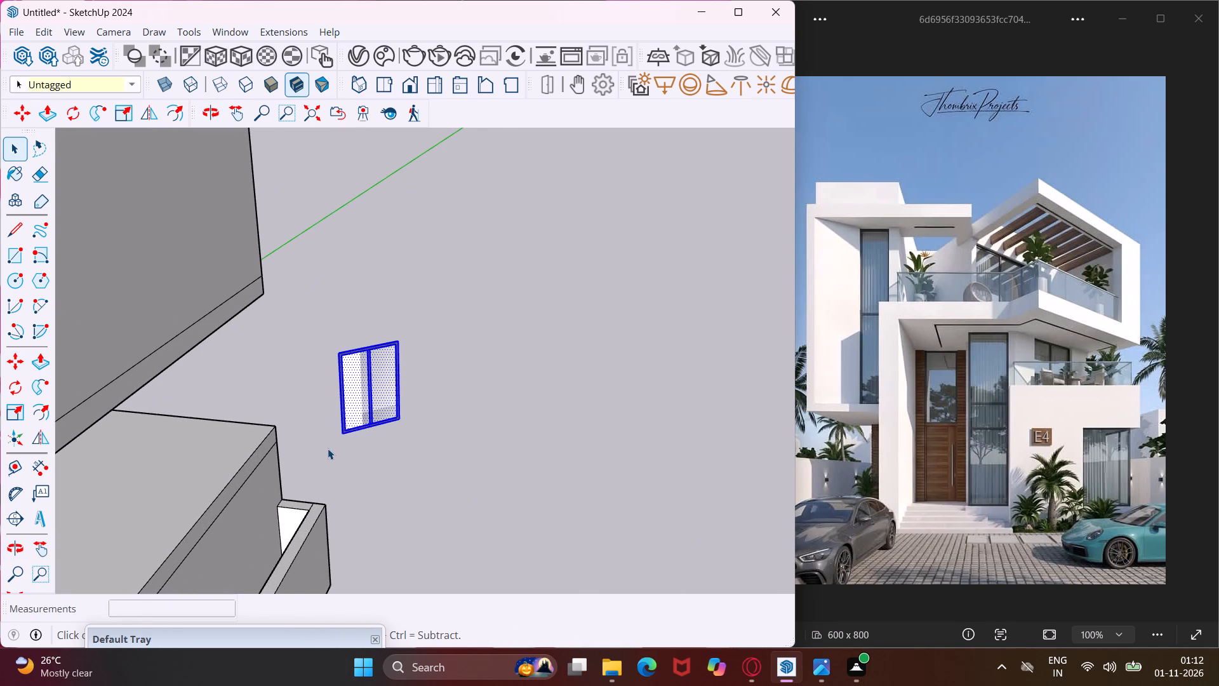
key("m")
scroll(343, 434, "up", 3)
left_click(343, 434)
scroll(334, 439, "down", 14)
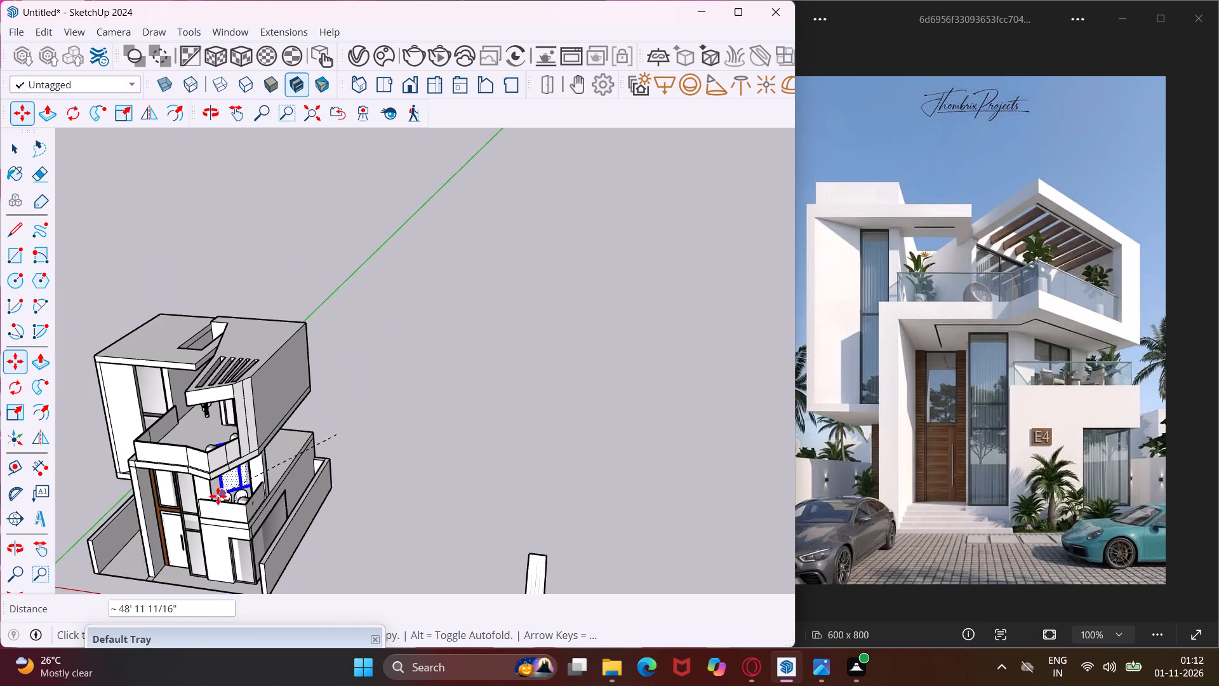
scroll(216, 497, "up", 3)
middle_click_drag(216, 497, 187, 544)
scroll(206, 517, "up", 5)
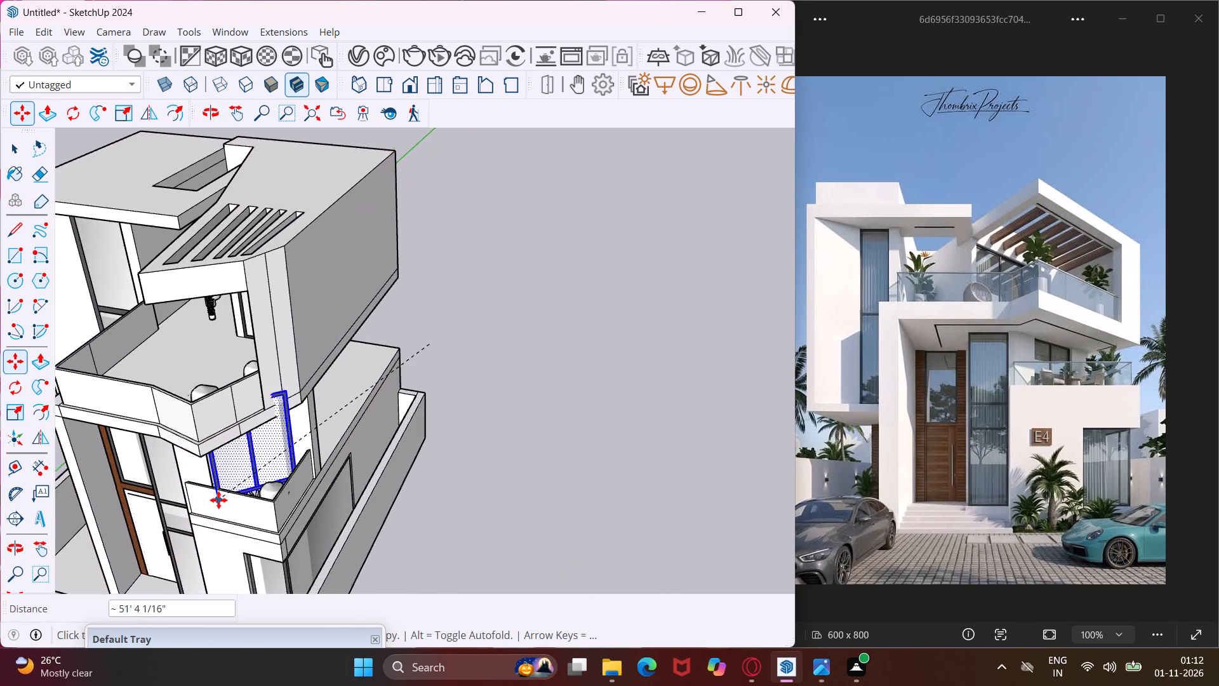
scroll(218, 487, "up", 4)
middle_click_drag(218, 487, 129, 529)
scroll(212, 440, "up", 3)
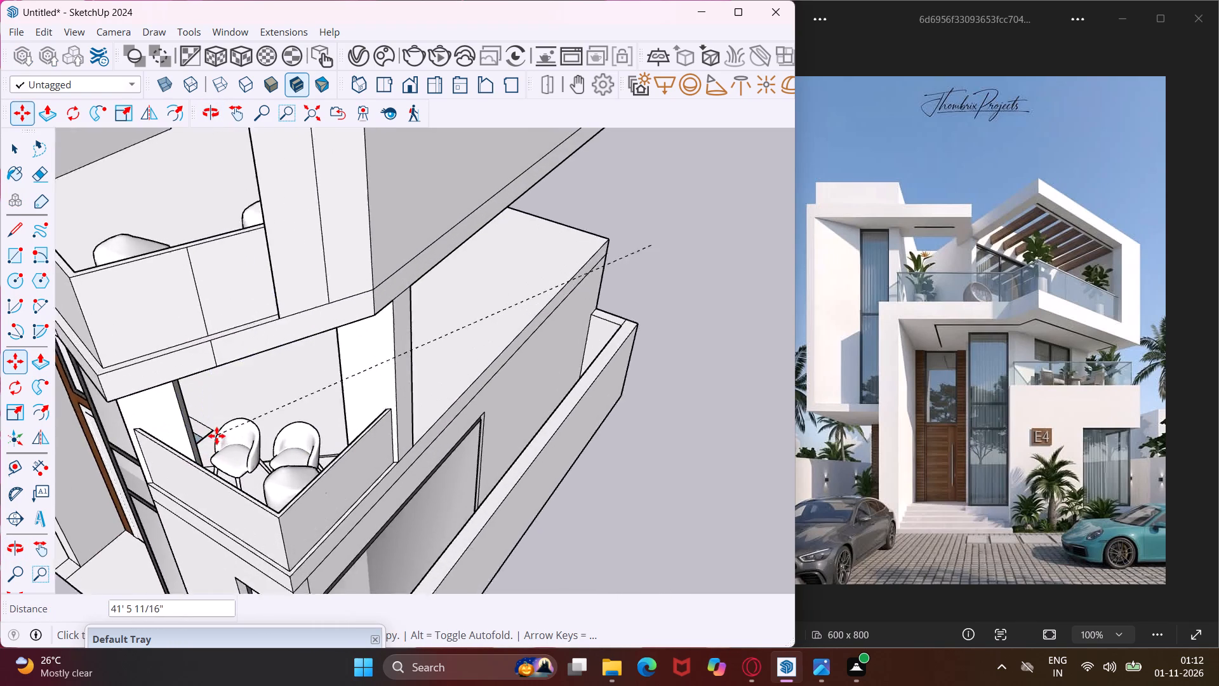
scroll(216, 436, "up", 5)
middle_click_drag(213, 438, 155, 525)
scroll(155, 525, "up", 3)
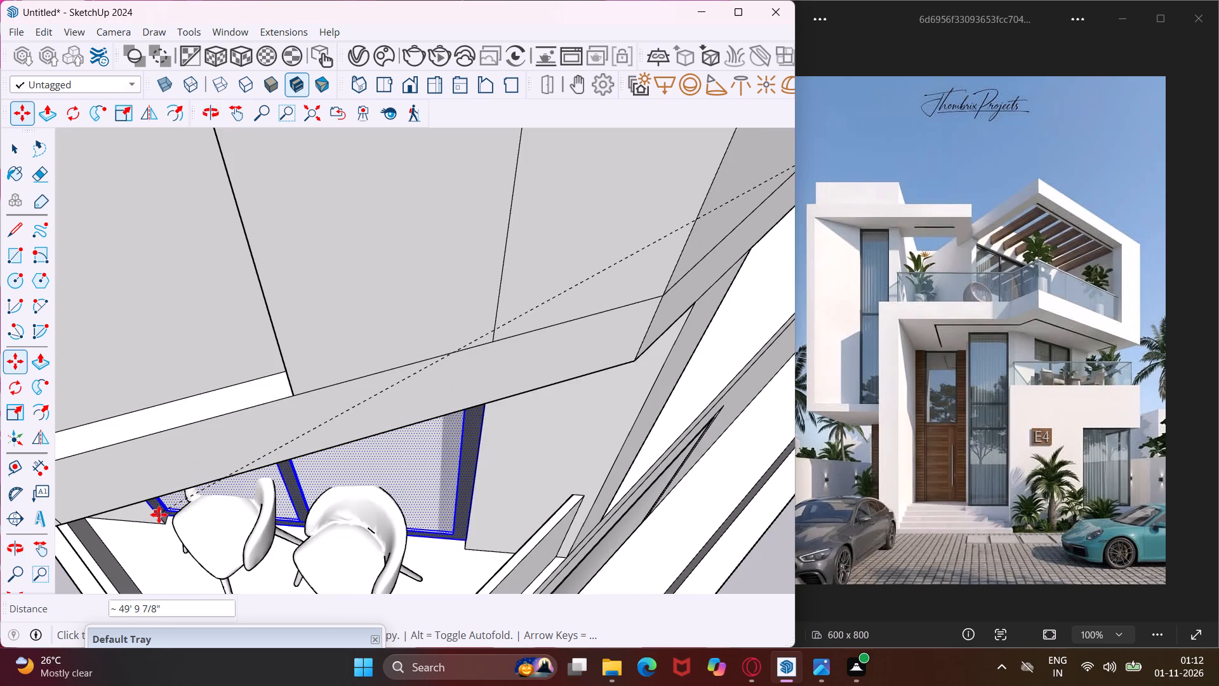
scroll(165, 516, "up", 7)
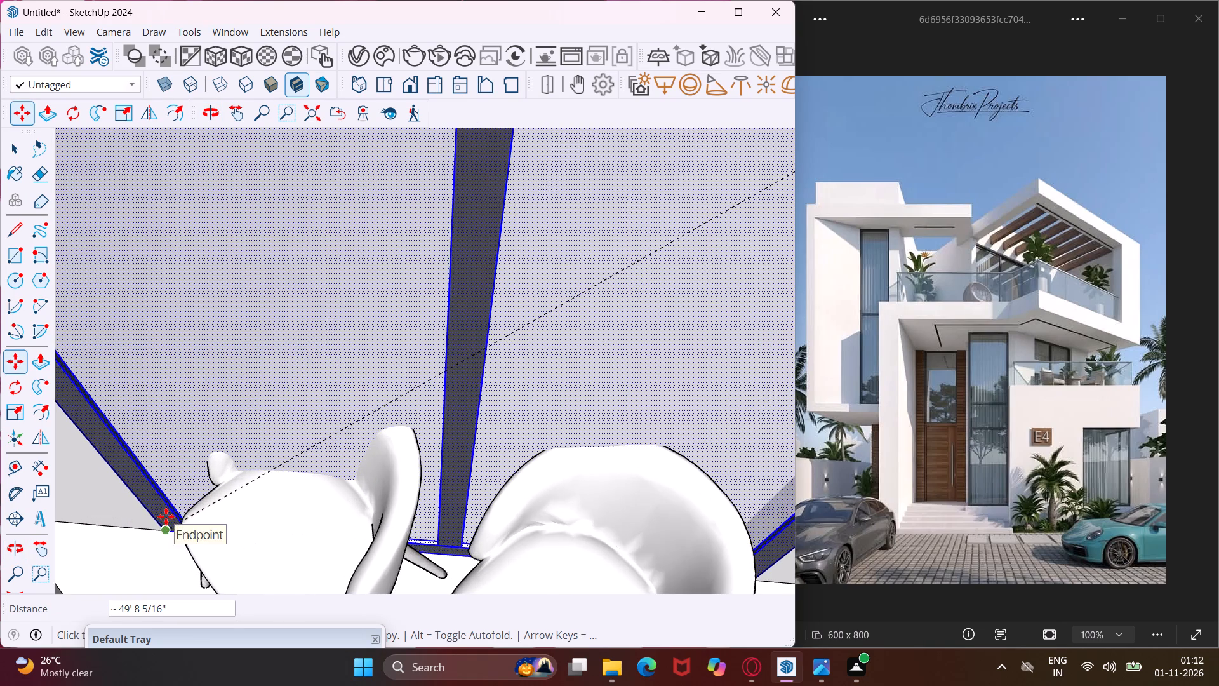
middle_click_drag(166, 516, 184, 488)
scroll(180, 509, "up", 3)
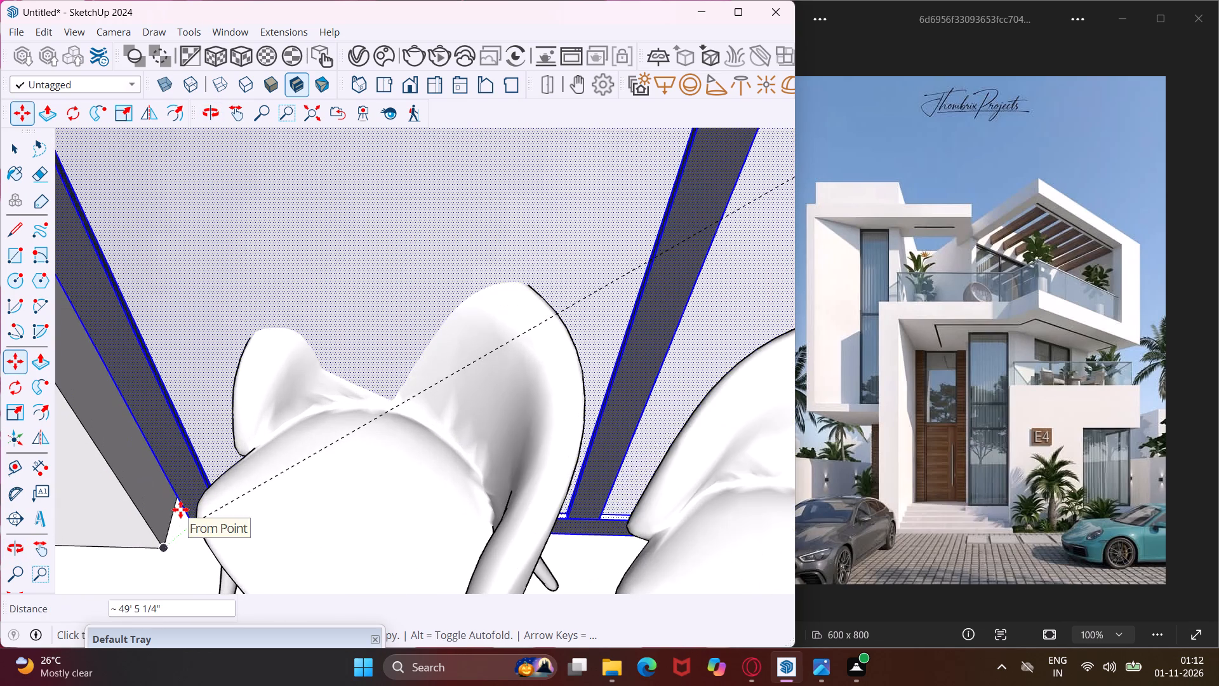
left_click(171, 512)
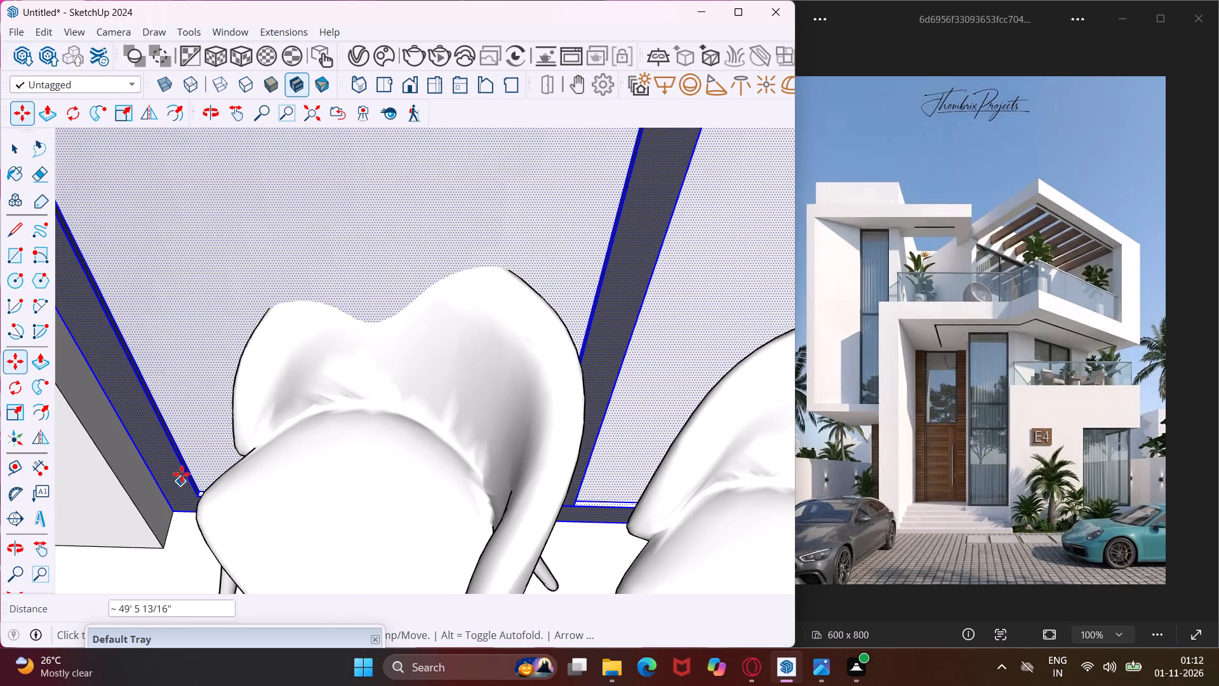
scroll(182, 469, "down", 12)
middle_click_drag(189, 457, 254, 433)
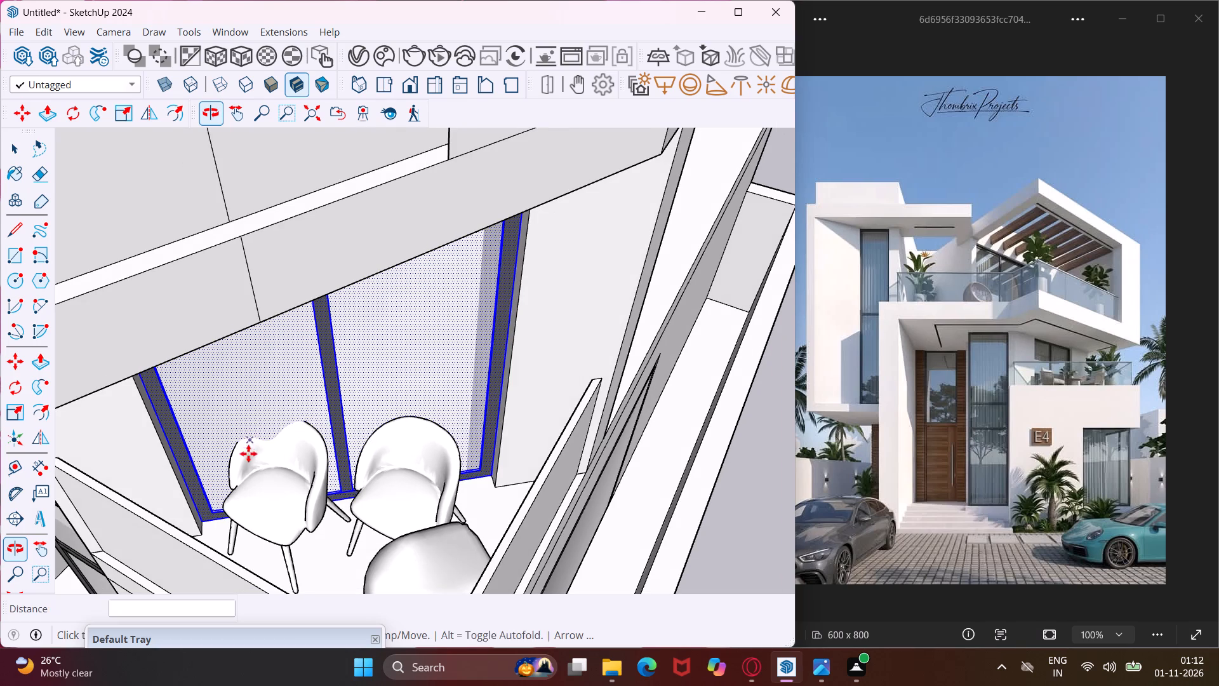
key("Escape")
key("space")
Delete the middle balcony chair nearest the entrance side, in front of the two-pane window.
left_click(258, 504)
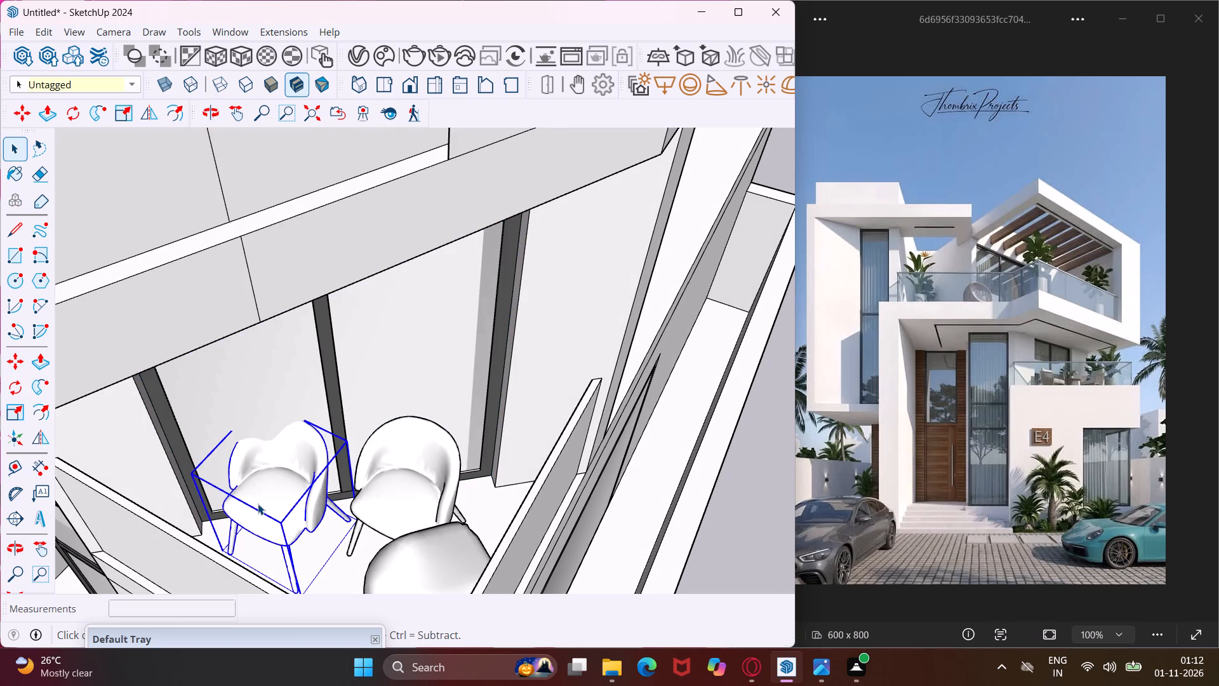
key("Delete")
Delete the leftover tall, narrow panel standing alone beside the house along the red axis.
scroll(346, 436, "down", 9)
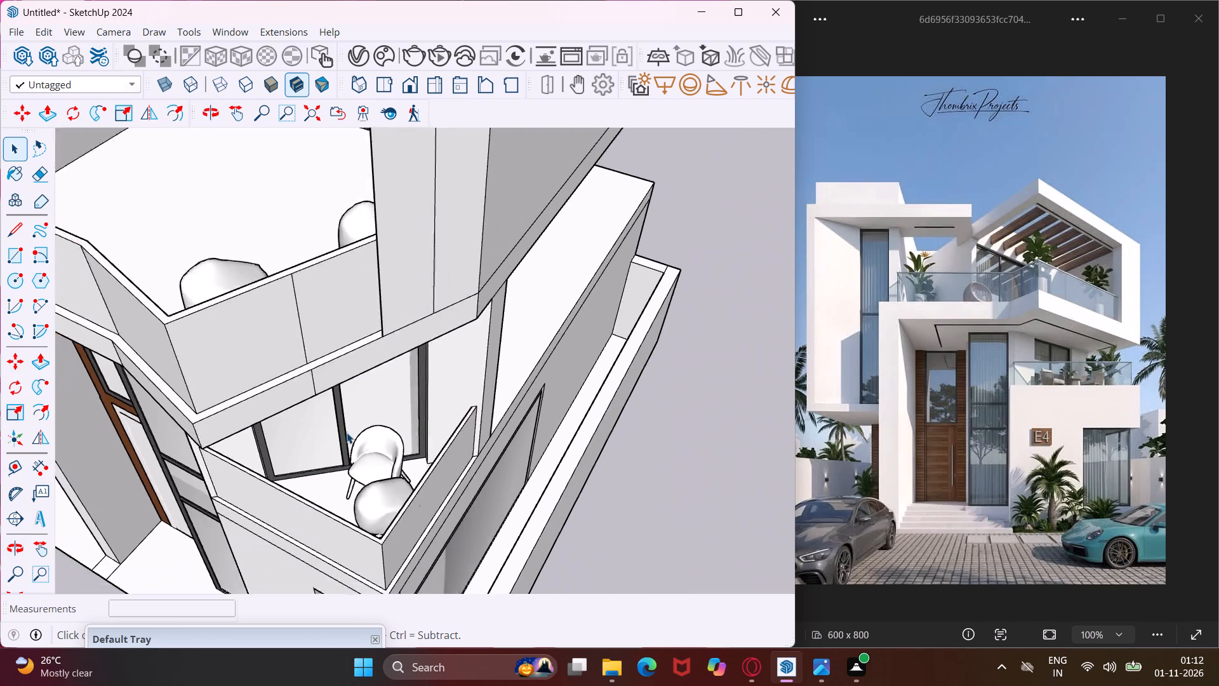
scroll(347, 433, "down", 4)
middle_click_drag(347, 433, 528, 307)
scroll(472, 325, "down", 5)
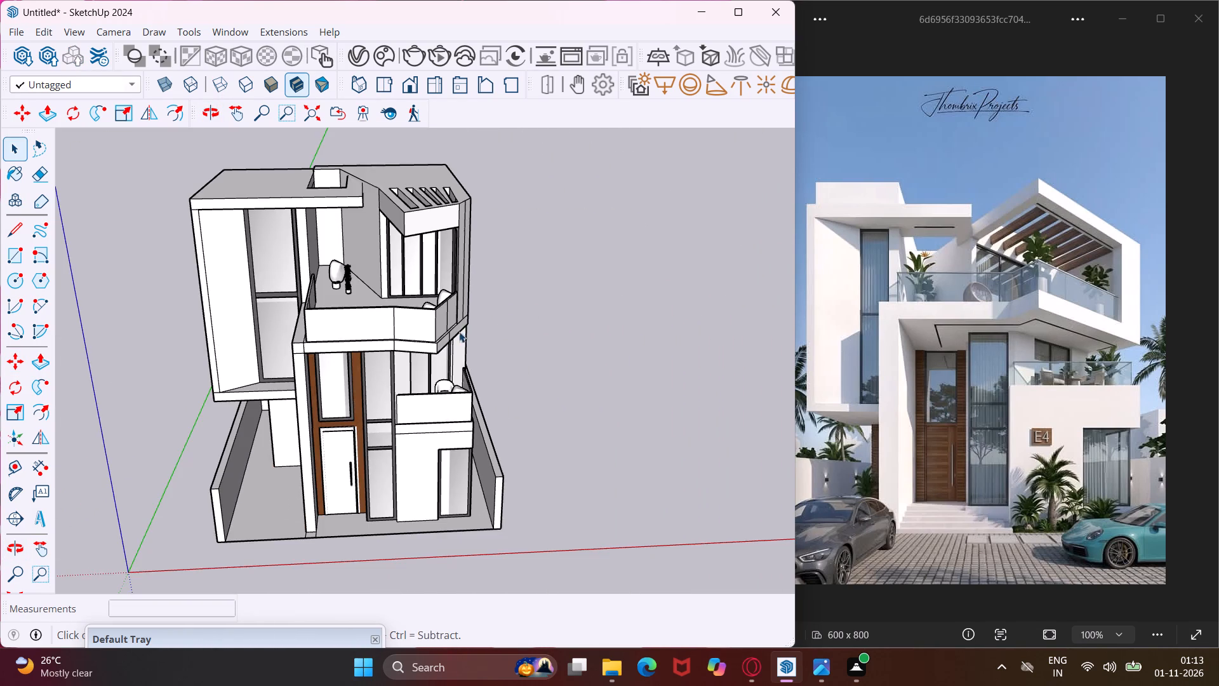
scroll(420, 358, "down", 8)
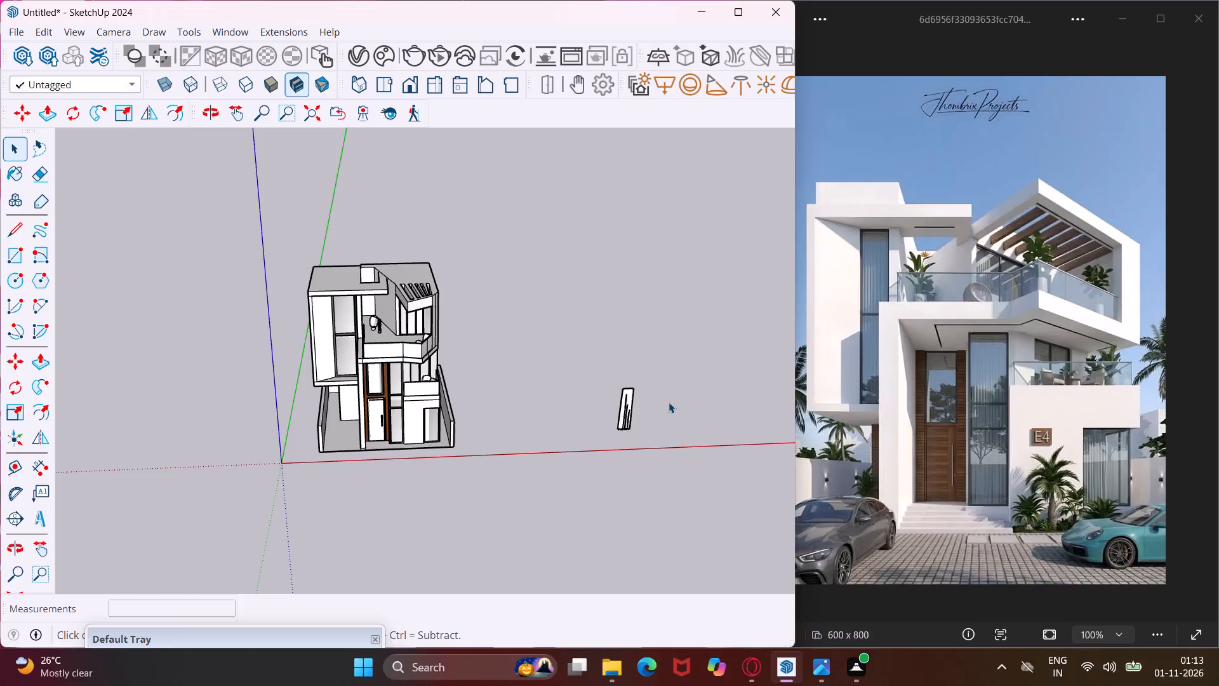
left_click_drag(662, 377, 575, 459)
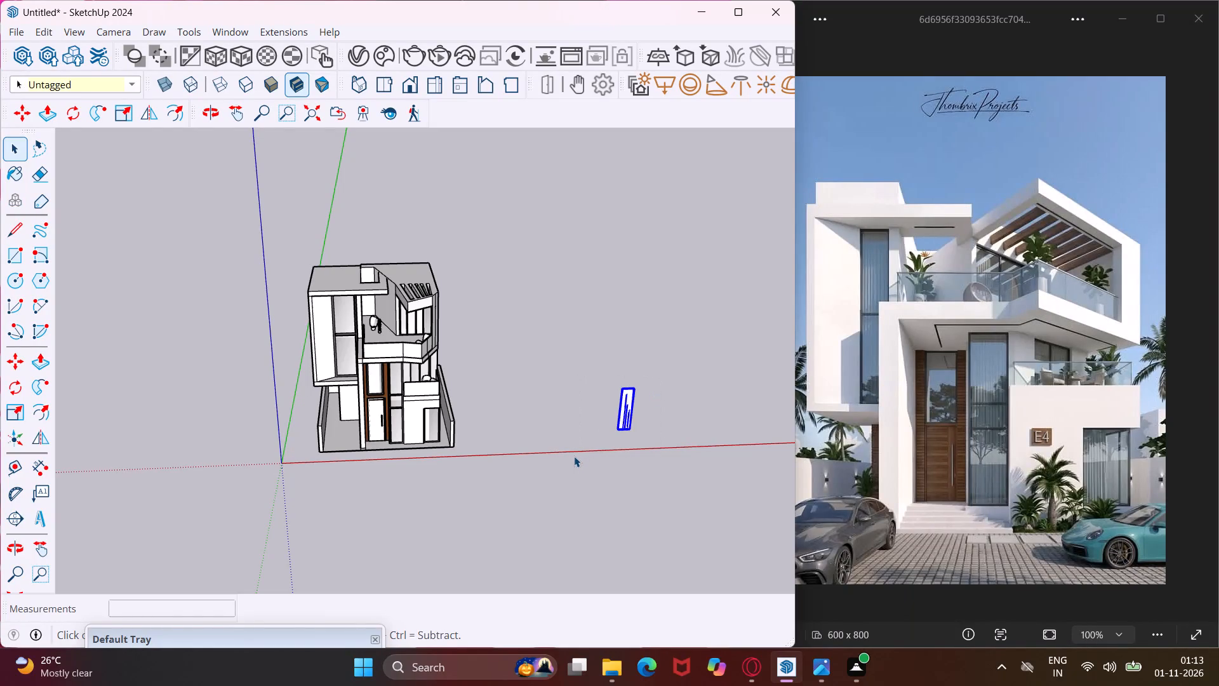
key("Delete")
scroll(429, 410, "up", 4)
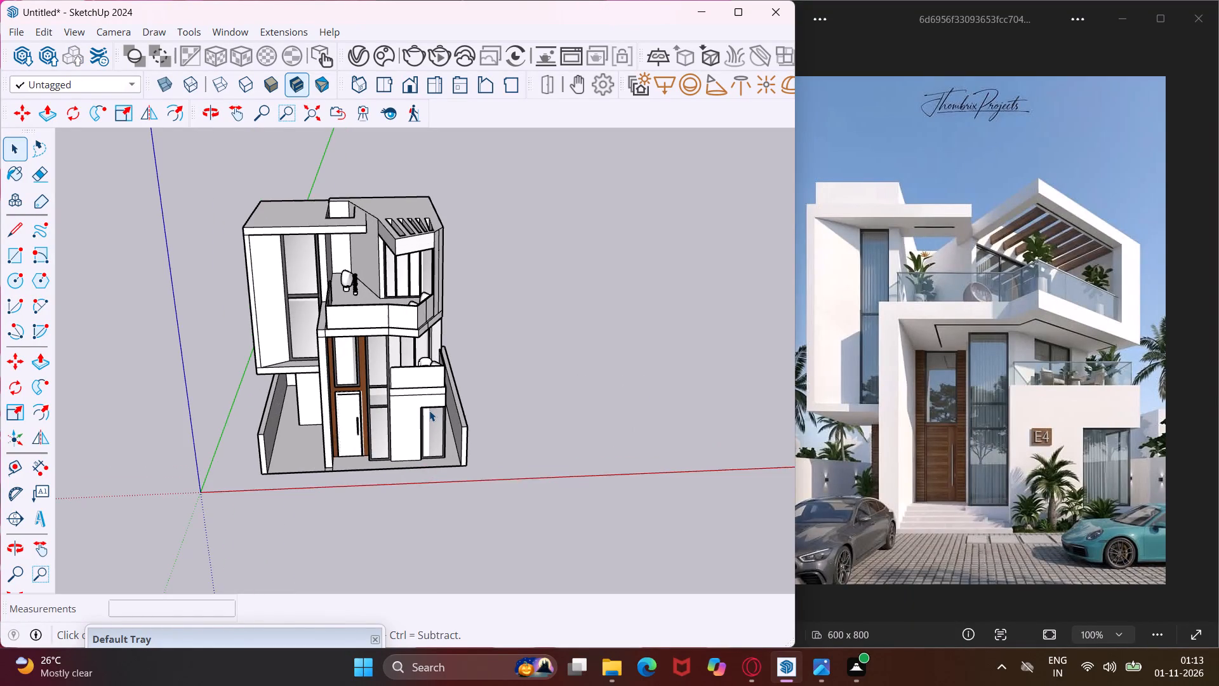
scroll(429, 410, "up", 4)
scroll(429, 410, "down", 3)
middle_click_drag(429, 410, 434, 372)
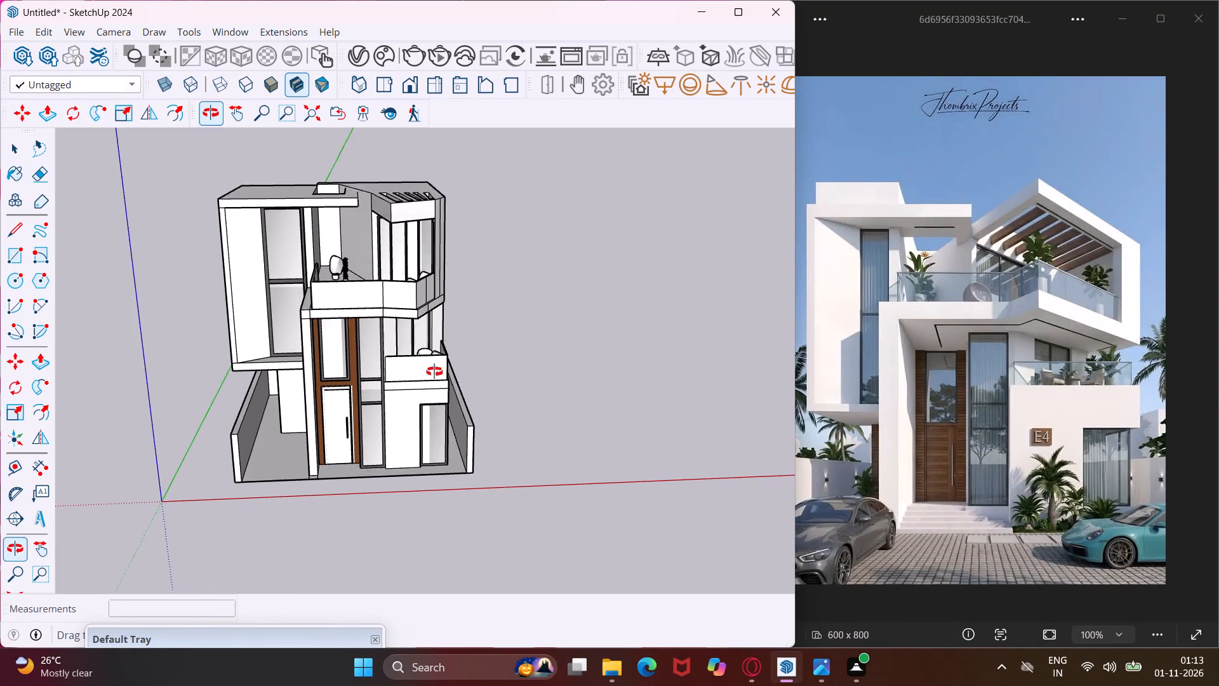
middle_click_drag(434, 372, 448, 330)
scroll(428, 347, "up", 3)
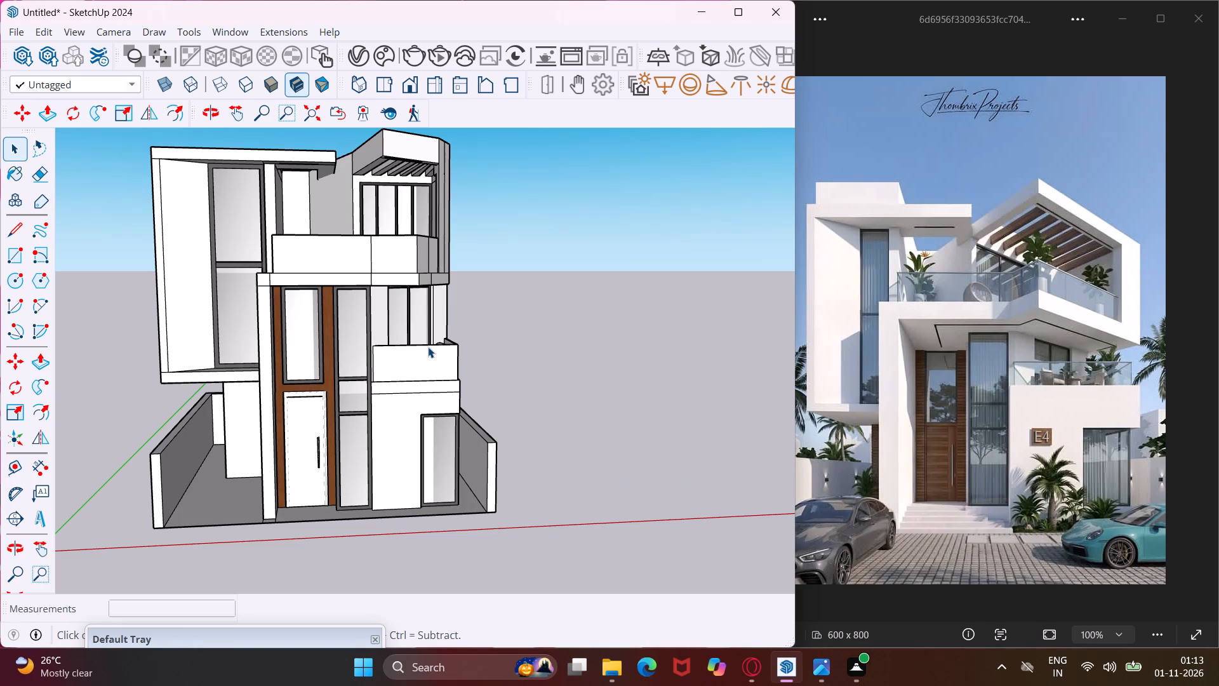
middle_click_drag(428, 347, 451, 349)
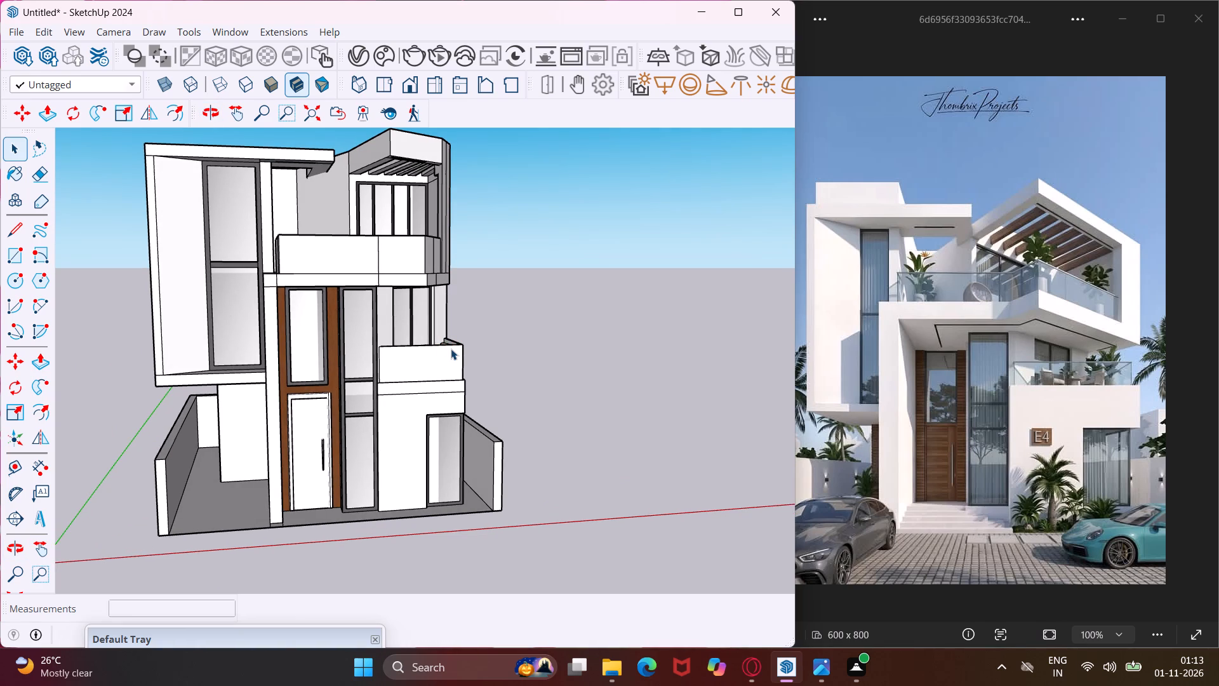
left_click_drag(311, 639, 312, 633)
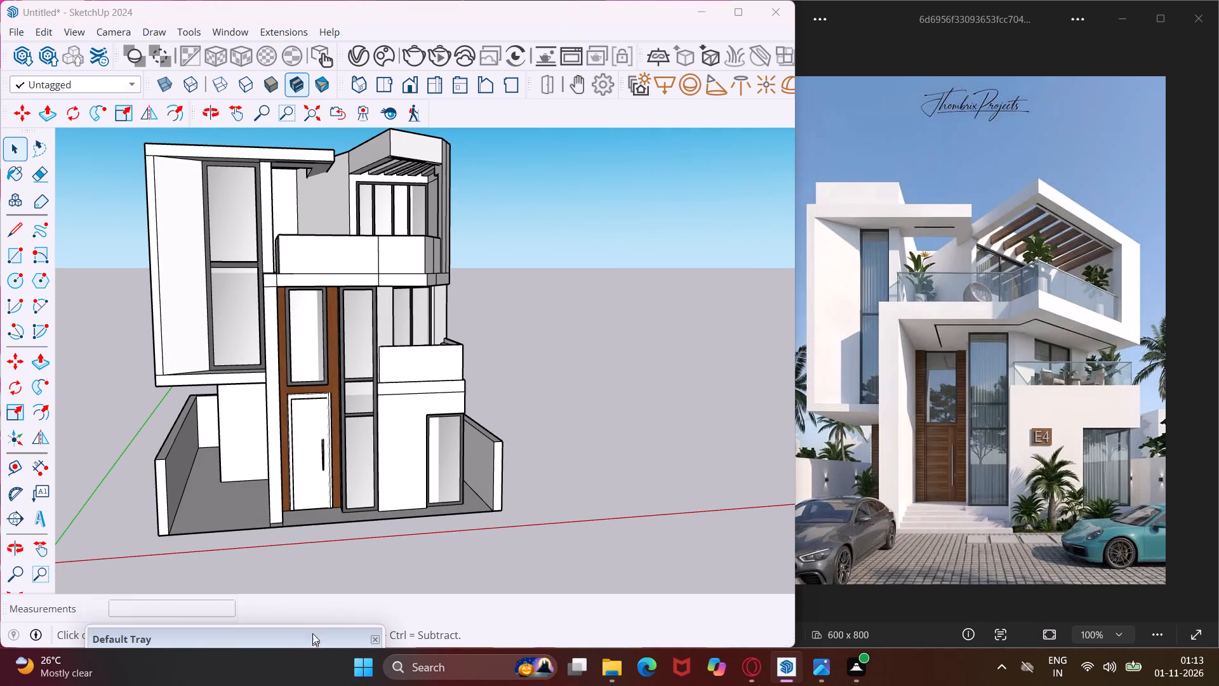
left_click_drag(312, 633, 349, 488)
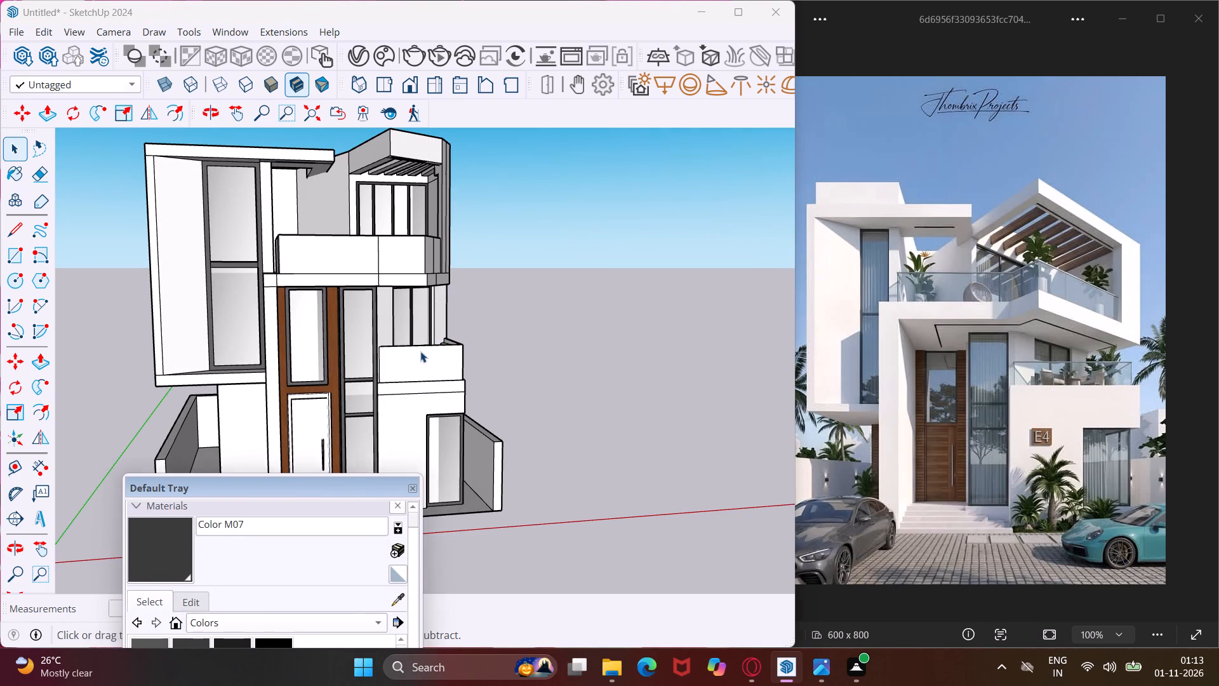
Offset the top face of the middle balcony's parapet slightly outward to outline a rim around its edges.
middle_click_drag(420, 351, 430, 443)
scroll(418, 380, "up", 10)
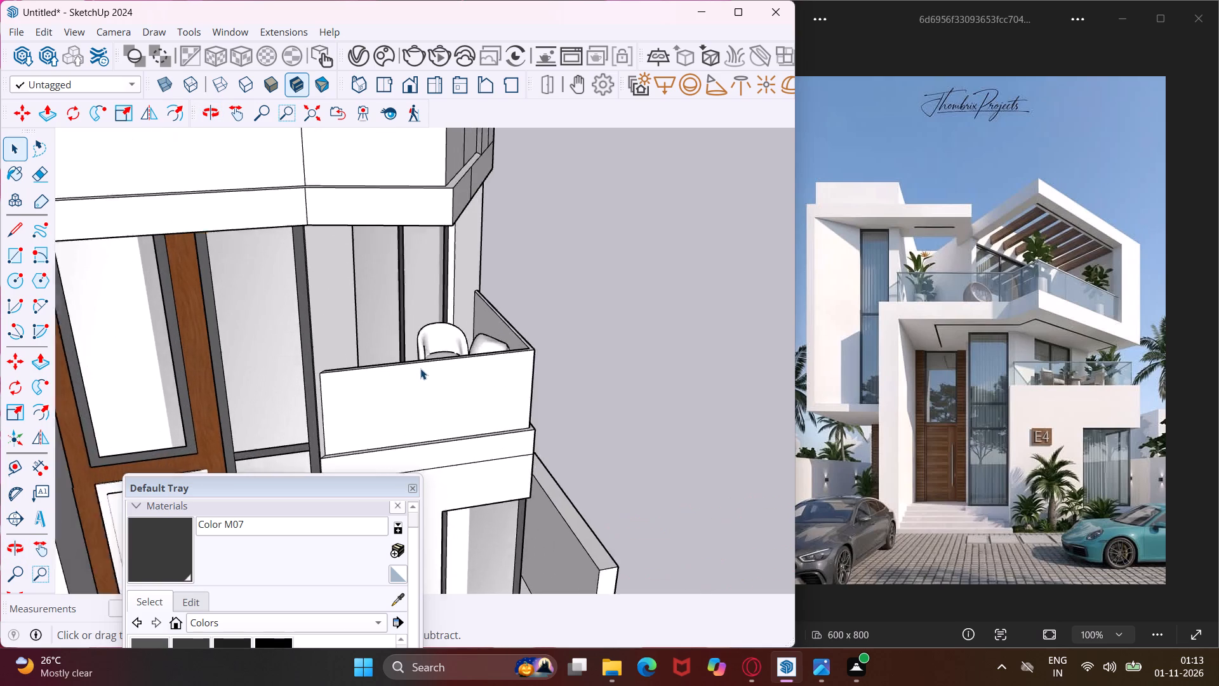
scroll(420, 368, "up", 6)
left_click(423, 385)
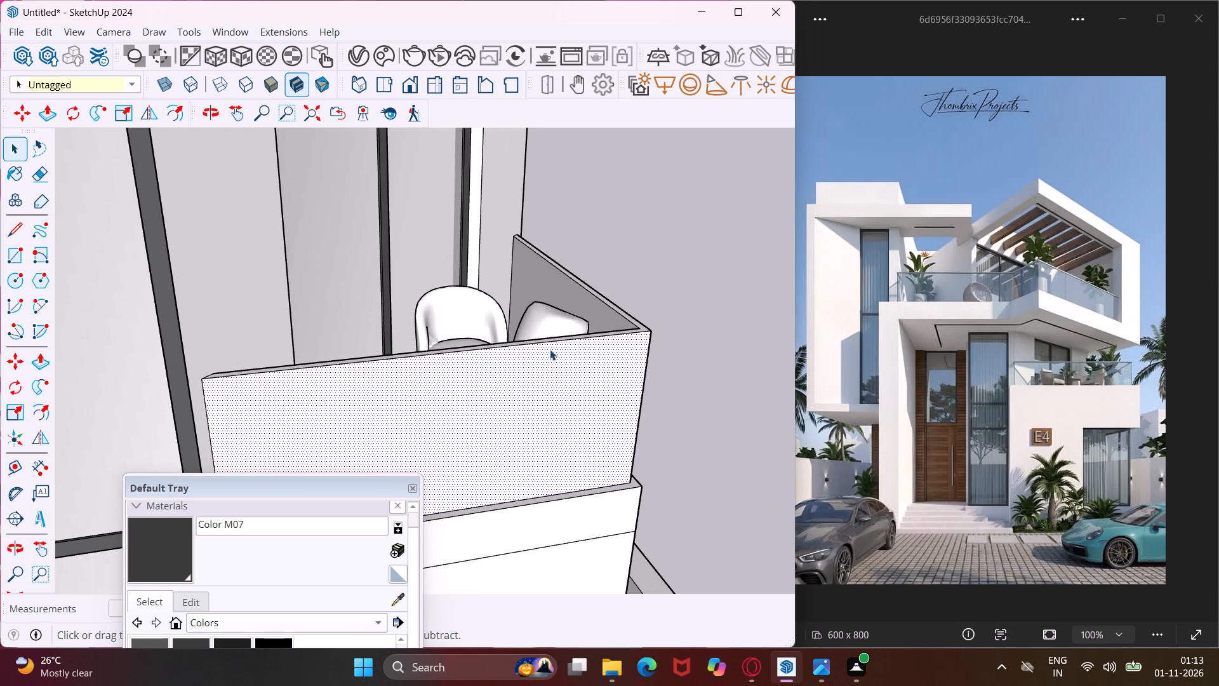
scroll(596, 334, "up", 4)
middle_click_drag(628, 333, 632, 428)
scroll(664, 424, "up", 3)
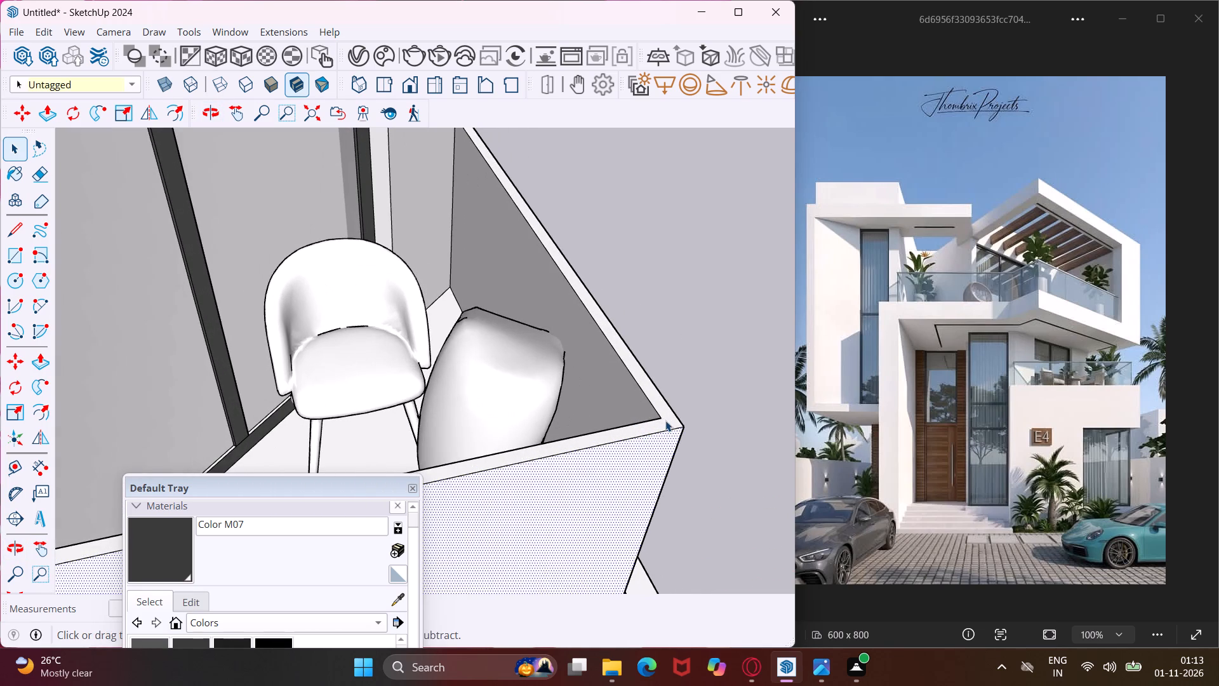
left_click(665, 420)
left_click_drag(310, 494, 292, 622)
left_click(41, 415)
scroll(396, 476, "up", 3)
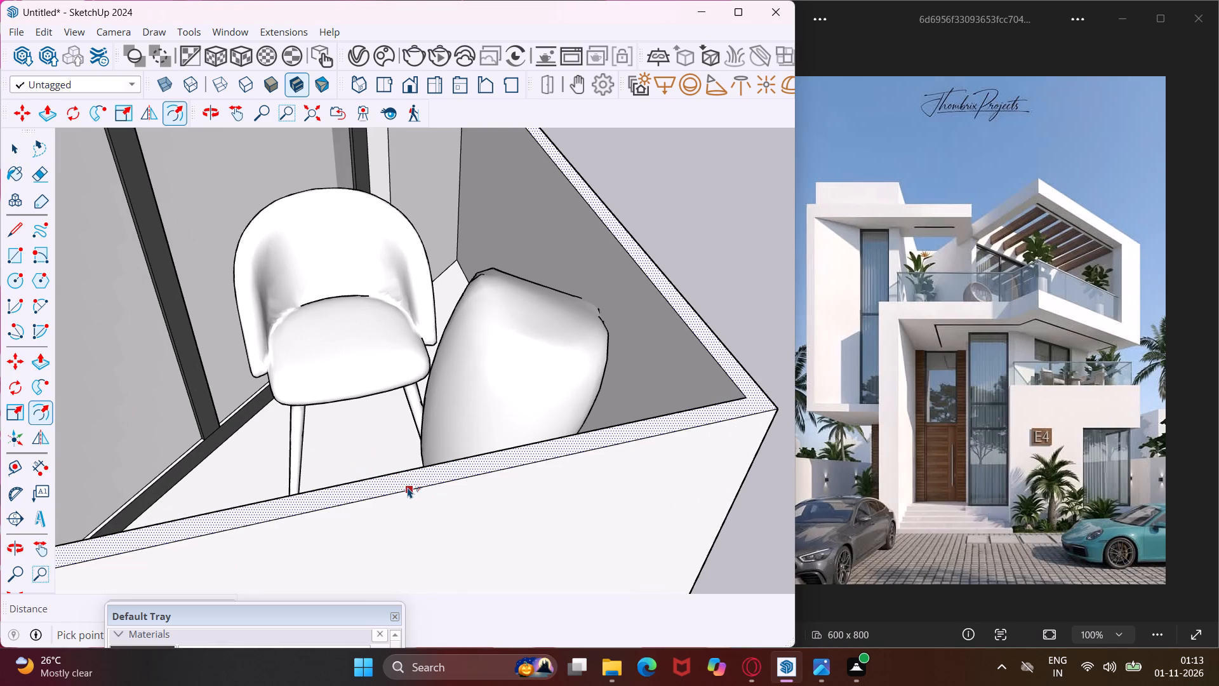
left_click(408, 488)
left_click(415, 497)
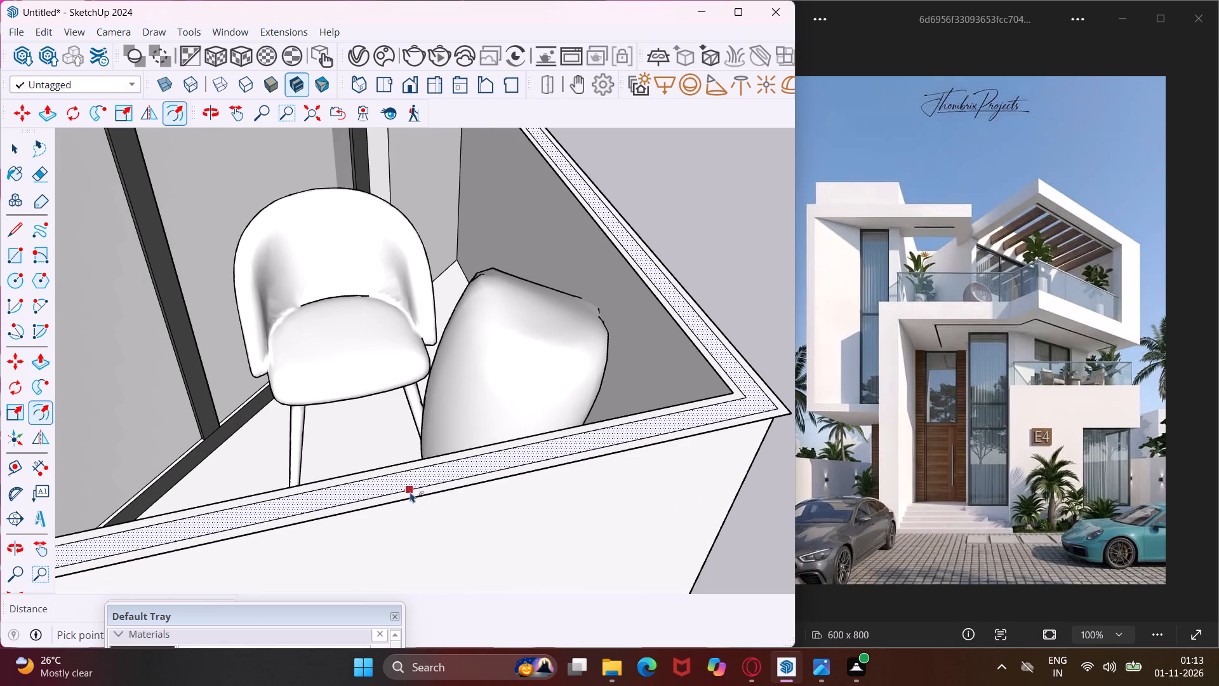
scroll(402, 483, "down", 17)
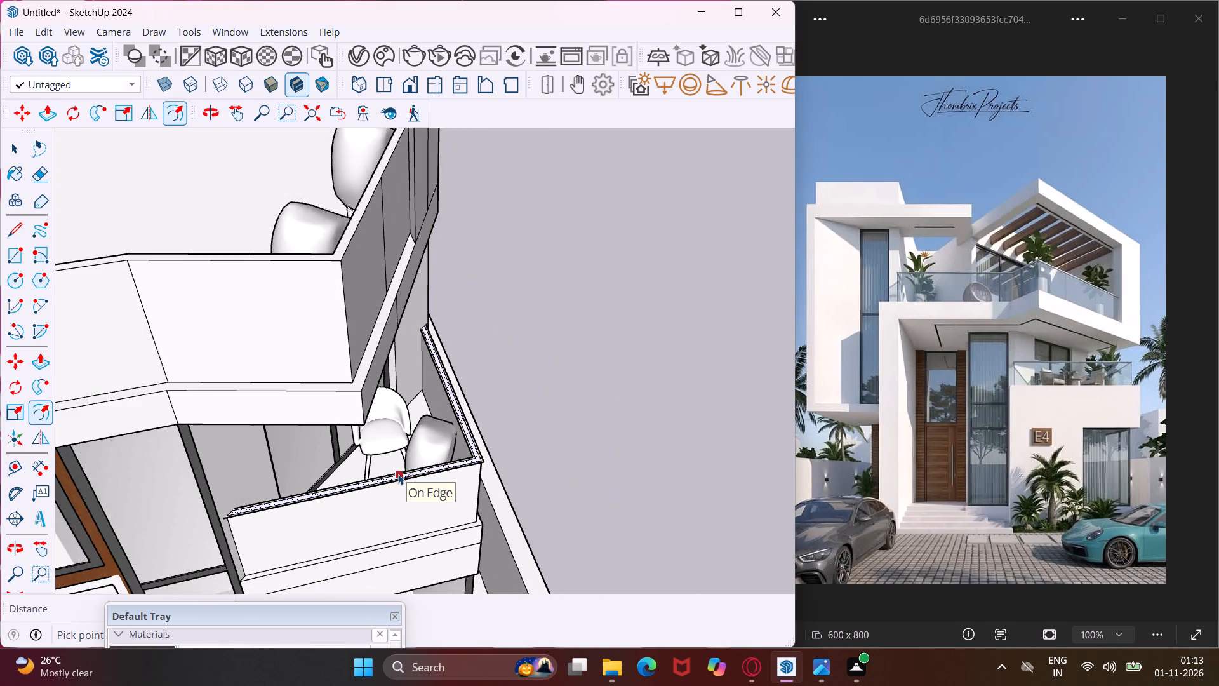
scroll(399, 474, "down", 4)
key("Escape")
Offset the top face of the upper terrace's parapet slightly outward to outline a rim around its edges.
scroll(373, 292, "up", 7)
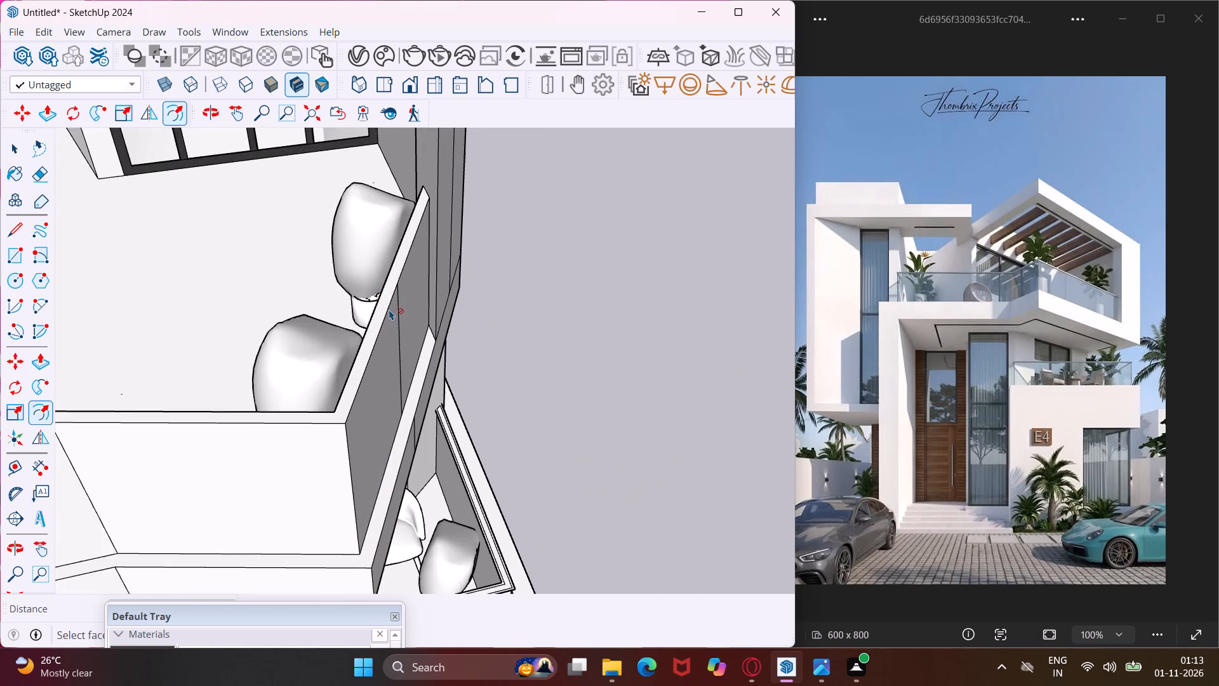
scroll(388, 309, "up", 3)
left_click(383, 305)
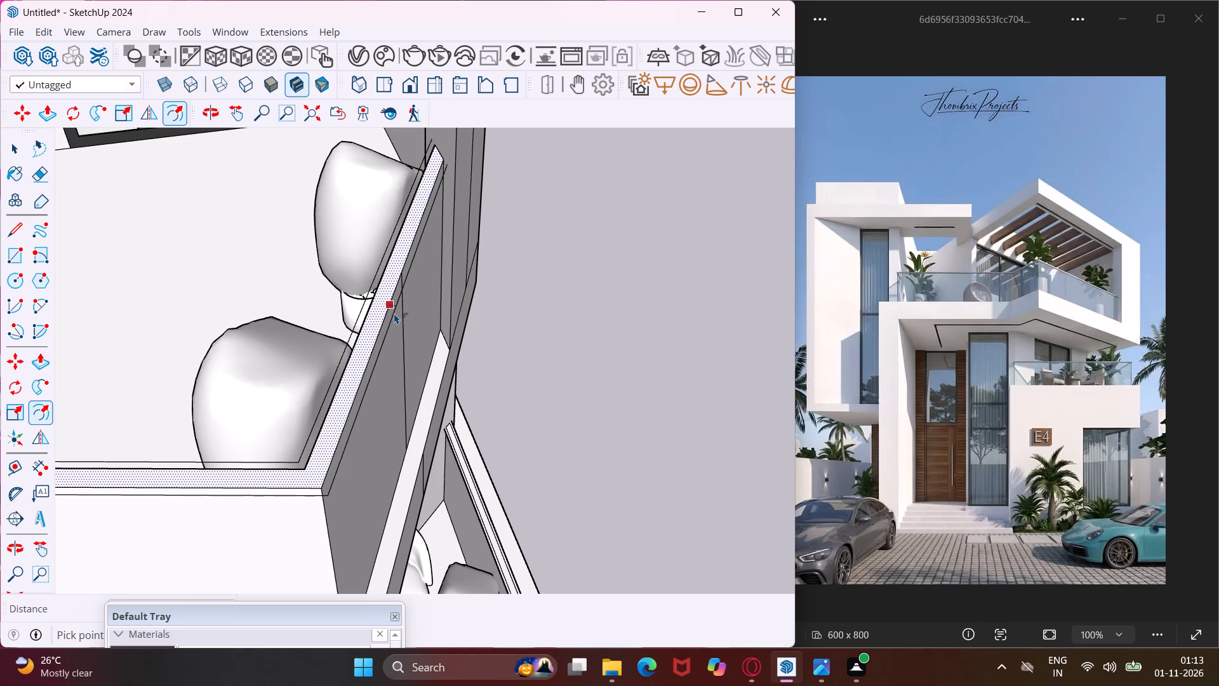
left_click(394, 313)
key("Escape")
key("space")
Push/Pull the central strip on top of the upper terrace's parapet slightly upward.
scroll(359, 367, "up", 3)
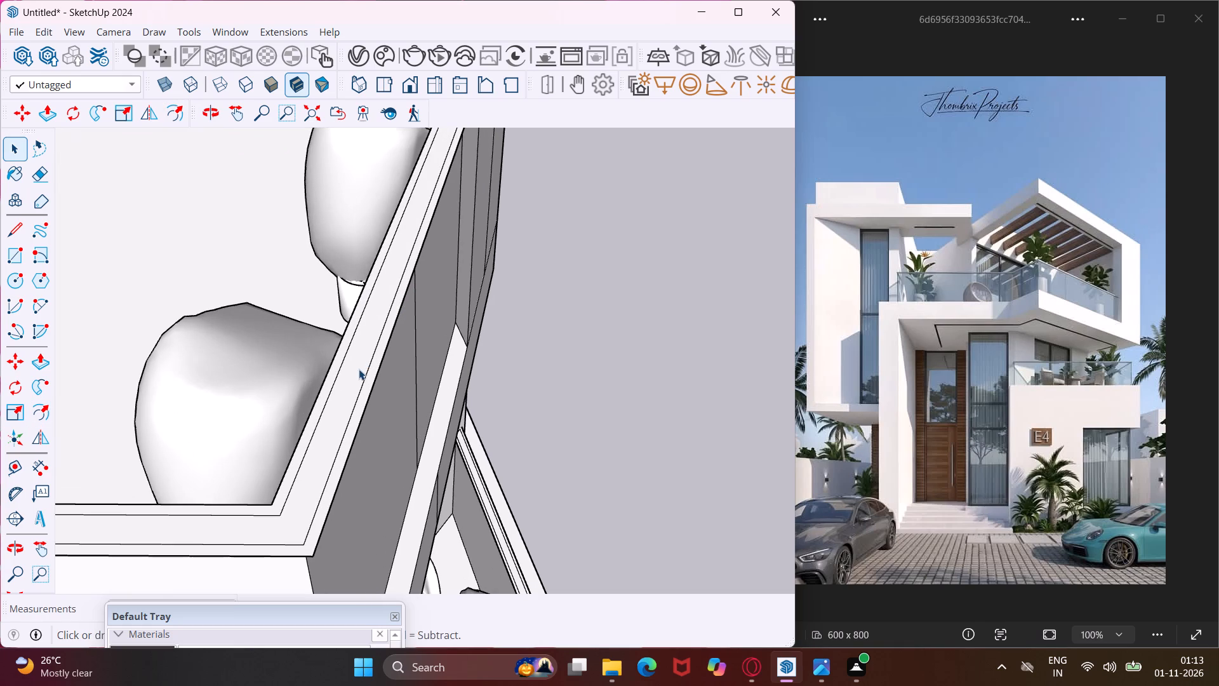
left_click(359, 372)
key("p")
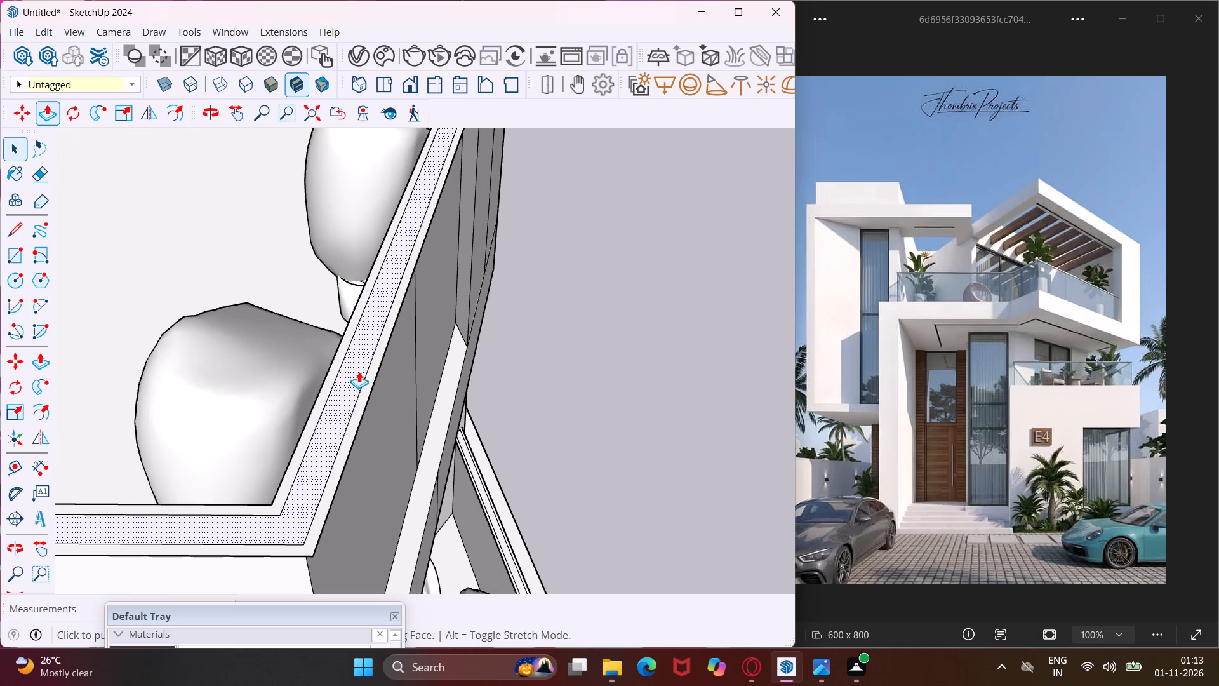
left_click(359, 372)
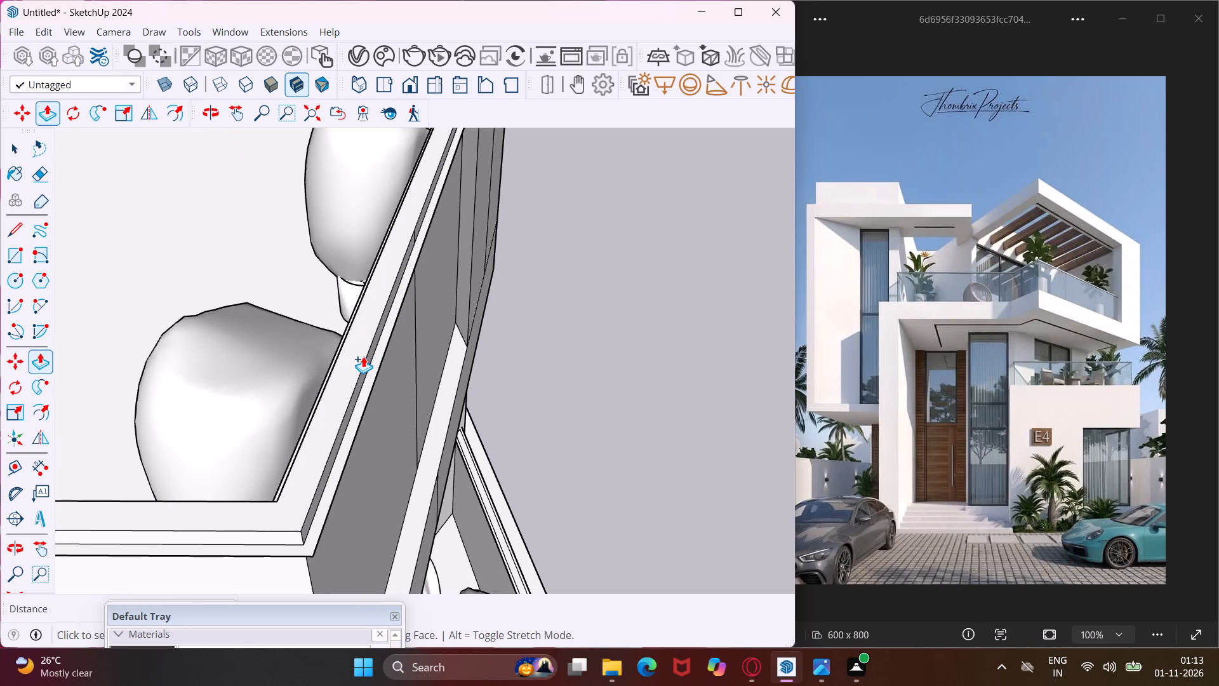
left_click(363, 356)
scroll(370, 380, "up", 3)
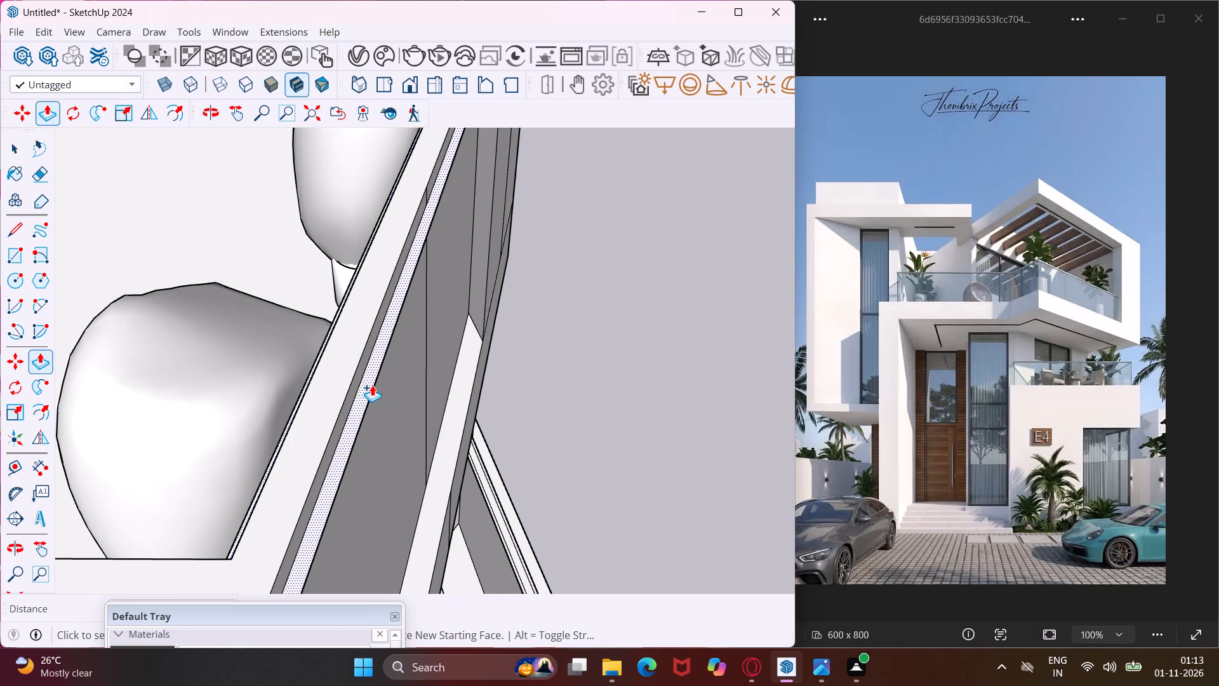
Repeat the same Push/Pull on the narrow outer rim strip running along the top of the upper terrace's parapet.
double_click(372, 385)
scroll(354, 333, "down", 11)
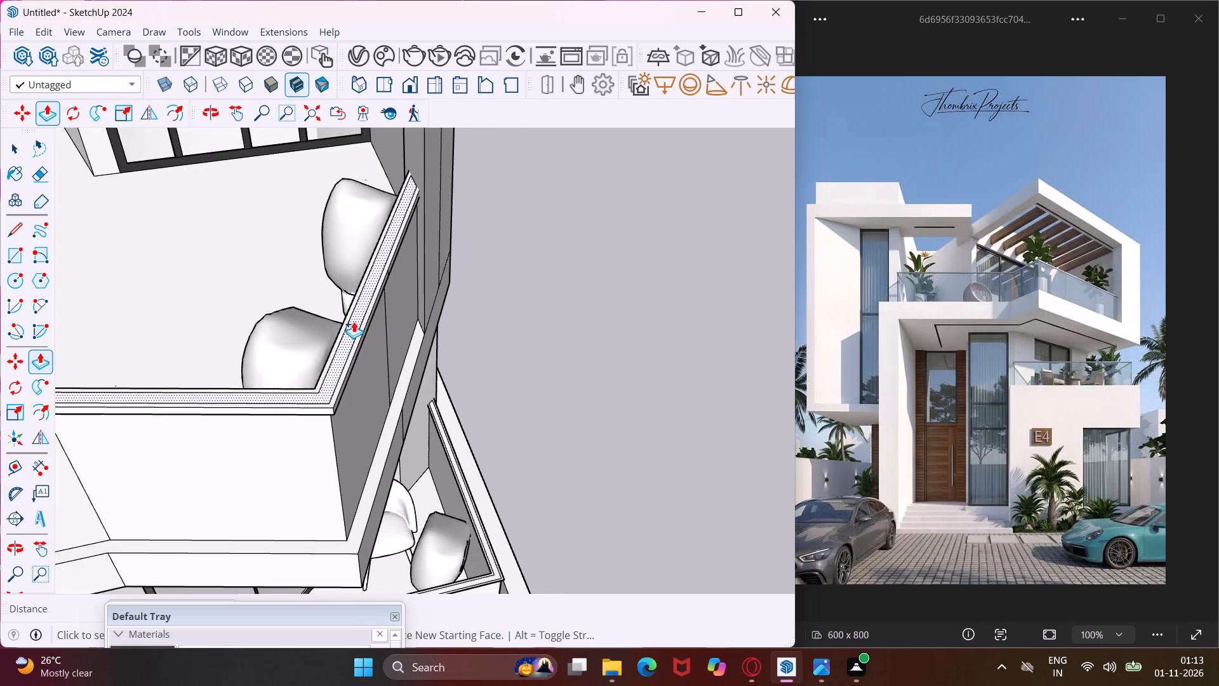
scroll(354, 321, "down", 11)
Push/Pull the central strip and then the outer rim strip on the middle balcony's parapet by the same distance.
scroll(401, 457, "up", 4)
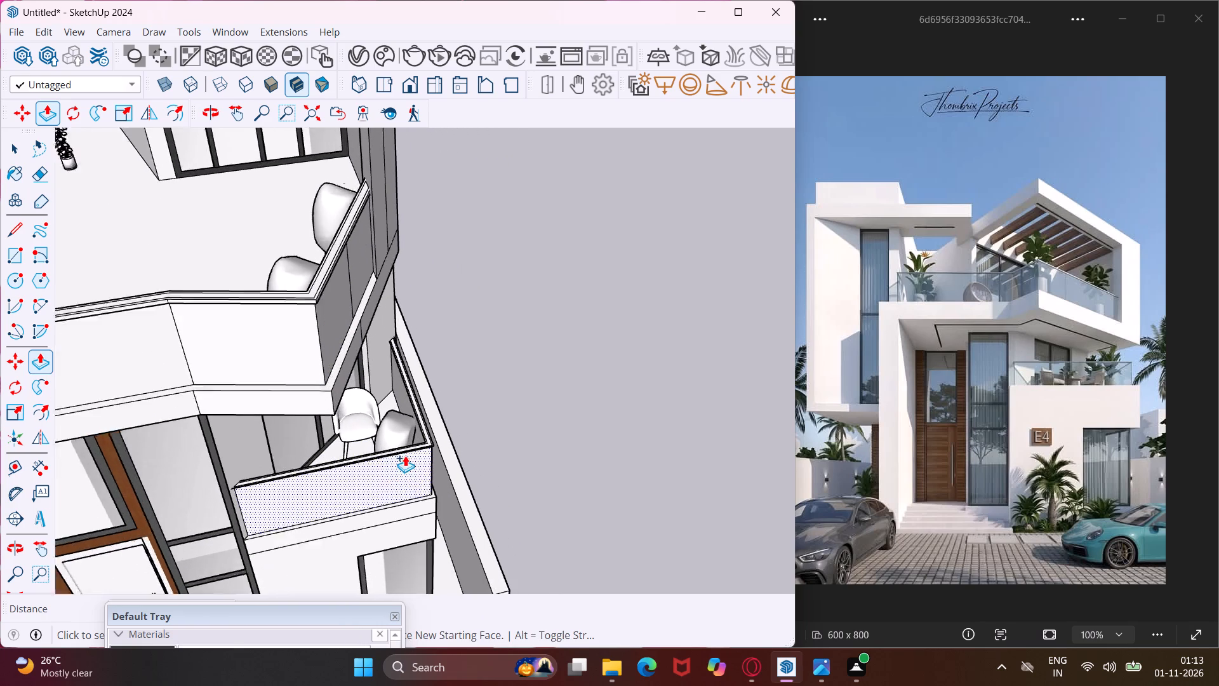
scroll(415, 443, "up", 19)
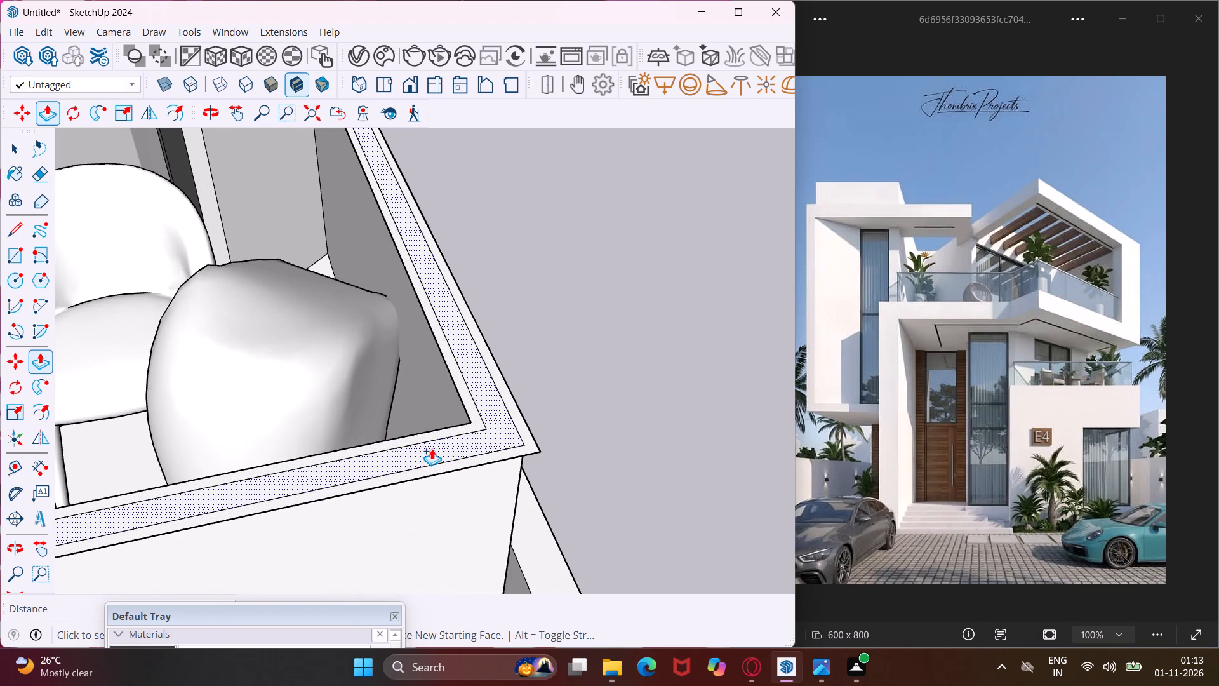
double_click(432, 448)
scroll(440, 459, "up", 3)
double_click(446, 466)
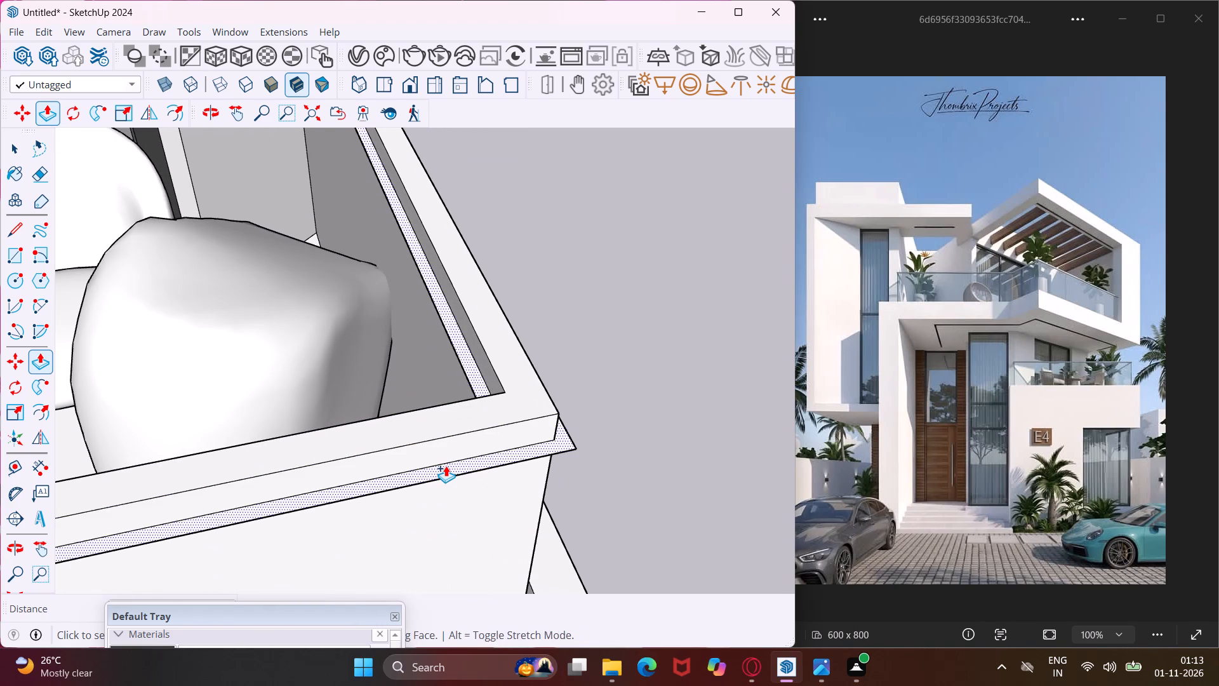
scroll(411, 419, "down", 10)
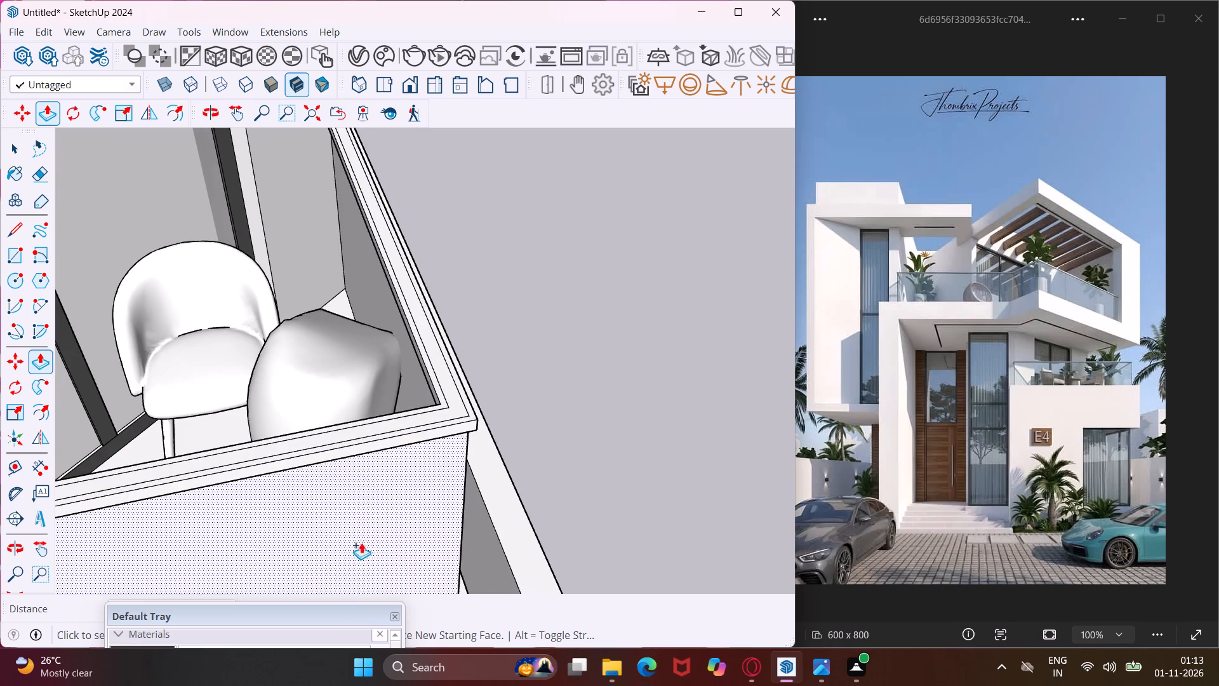
Paint the top strips and front edge of the middle balcony's parapet rim with Color M07.
left_click_drag(333, 612, 394, 464)
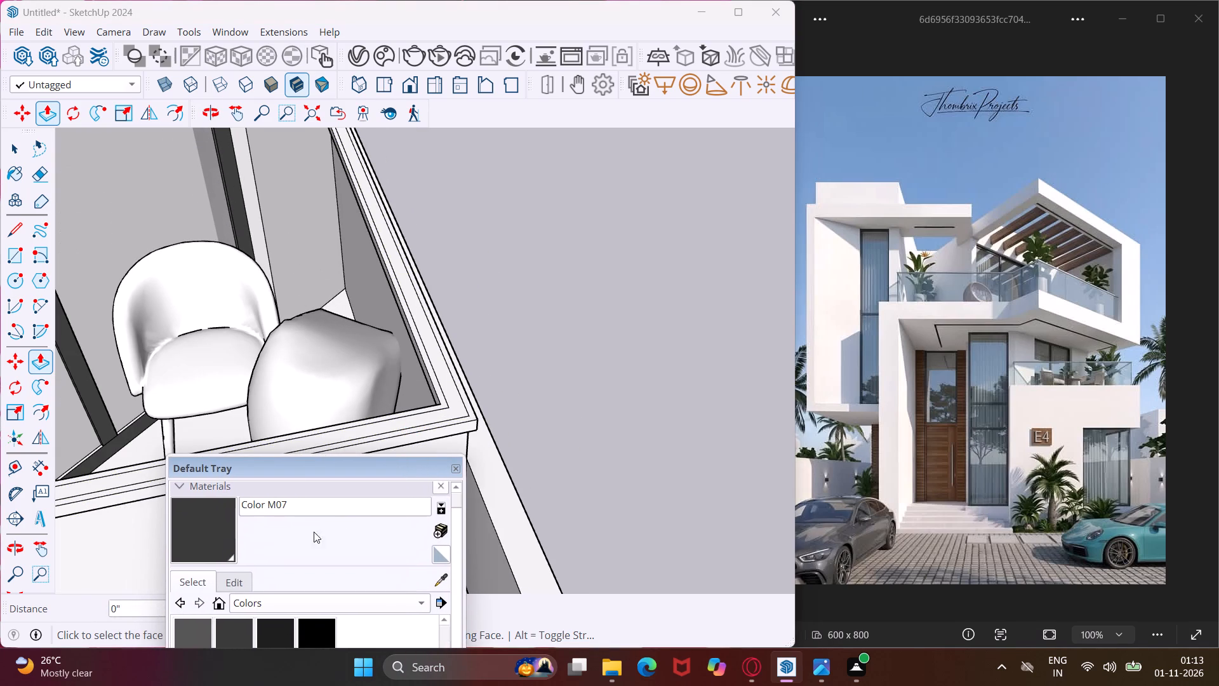
left_click(220, 530)
scroll(468, 418, "up", 6)
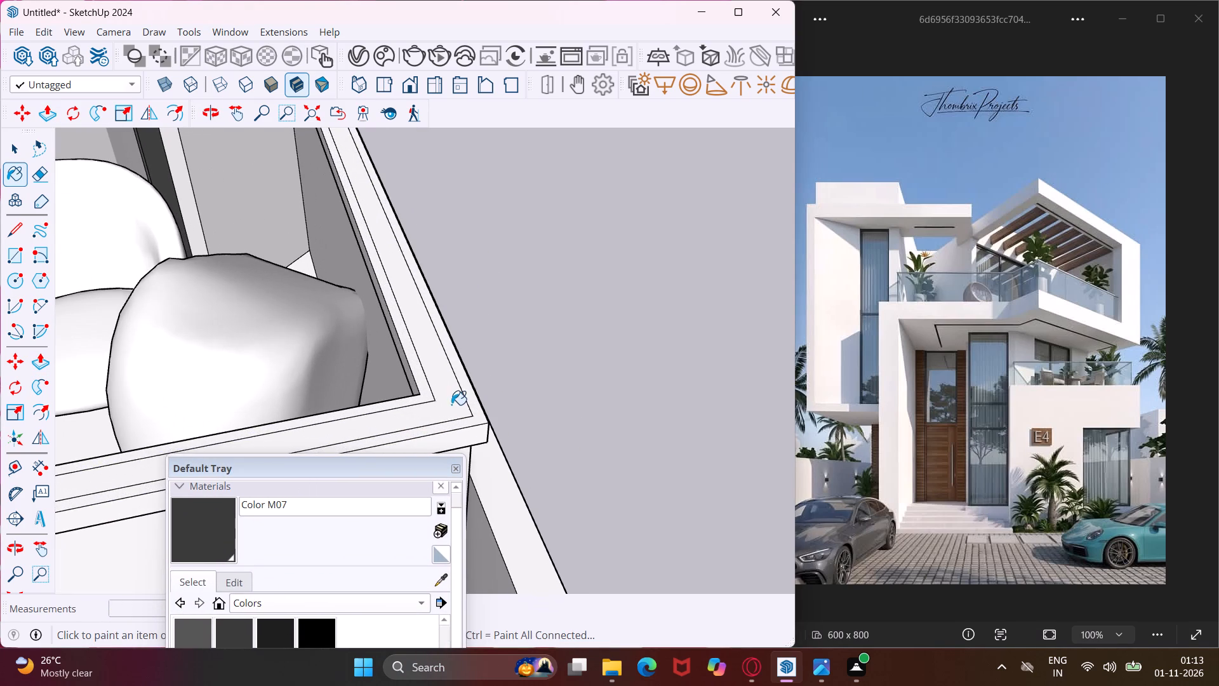
left_click(451, 405)
left_click(430, 393)
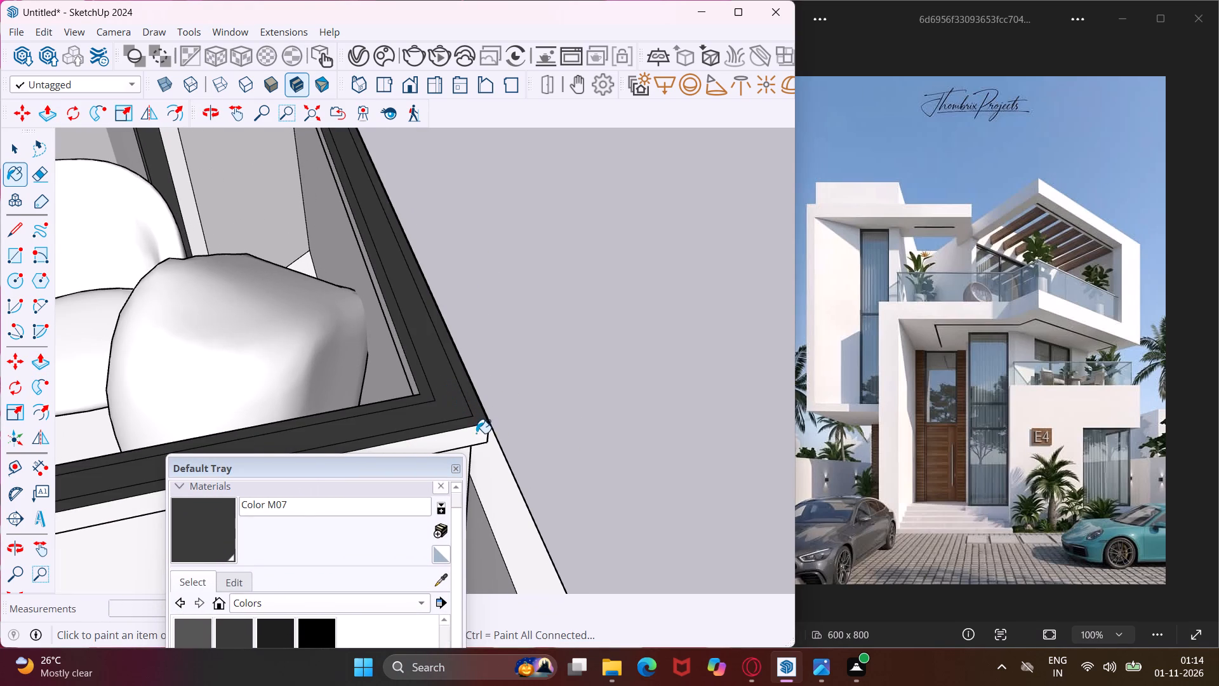
left_click(476, 433)
scroll(413, 380, "up", 3)
left_click(409, 373)
Paint the remaining inner, underside and outer side faces of the middle balcony's parapet rim with Color M07.
middle_click_drag(409, 373, 470, 385)
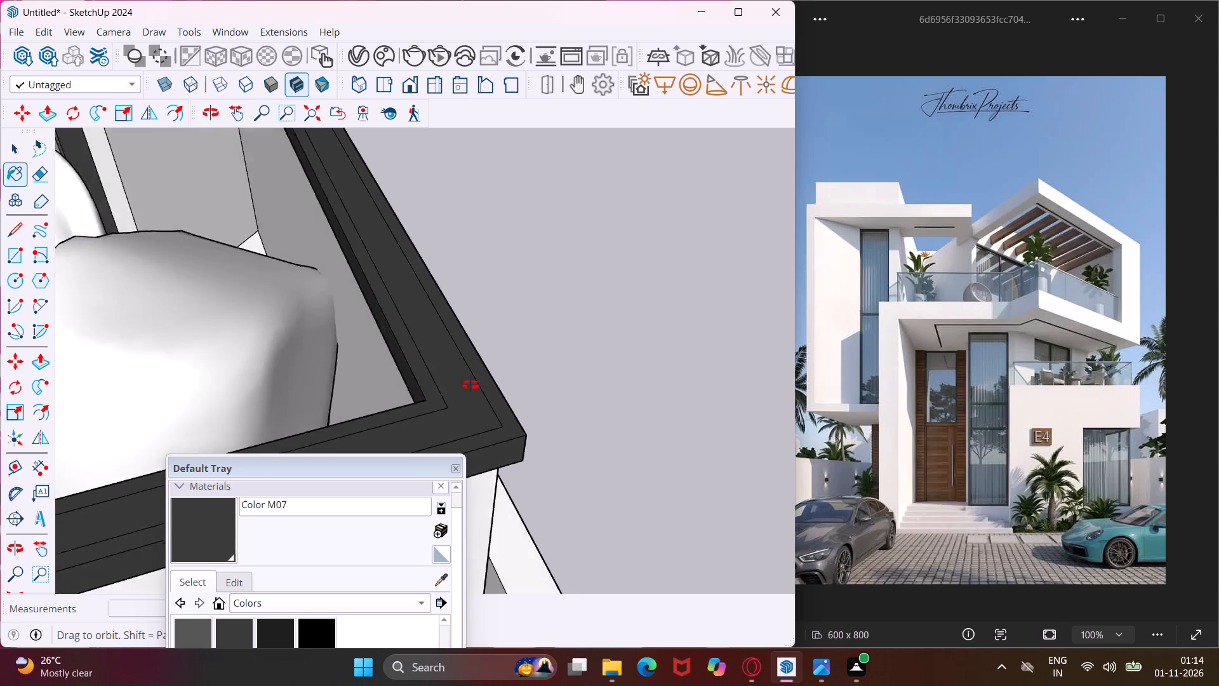
middle_click_drag(470, 385, 921, 228)
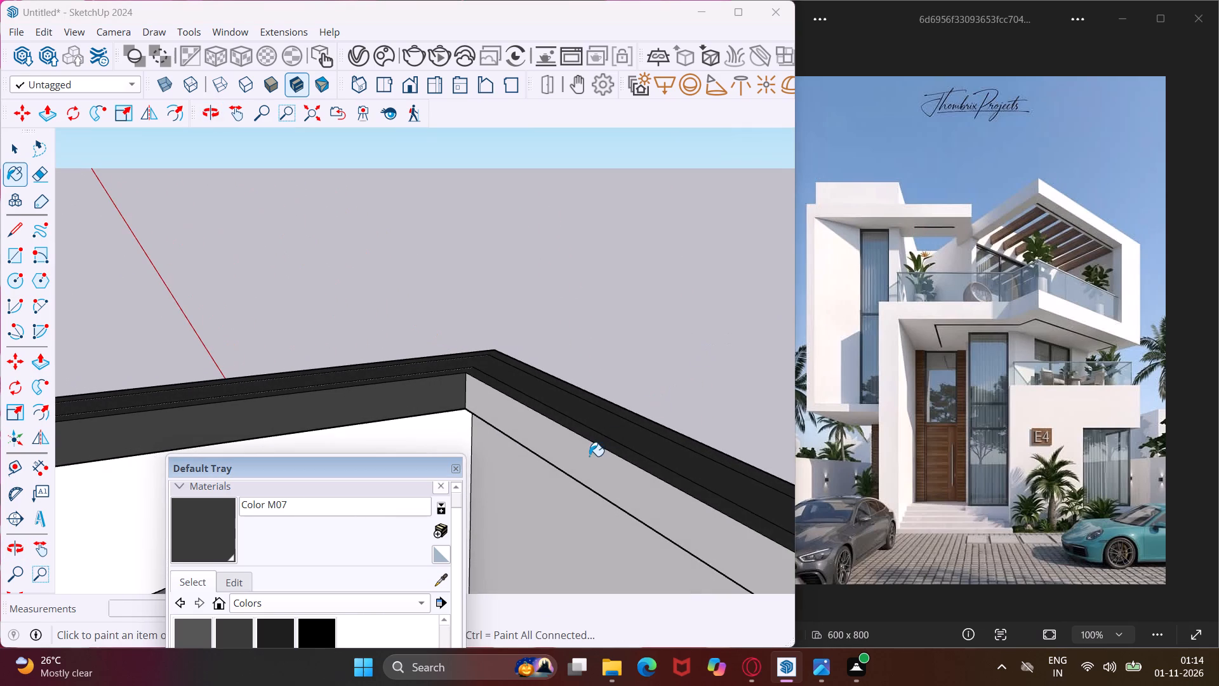
left_click(589, 456)
middle_click_drag(634, 420, 216, 372)
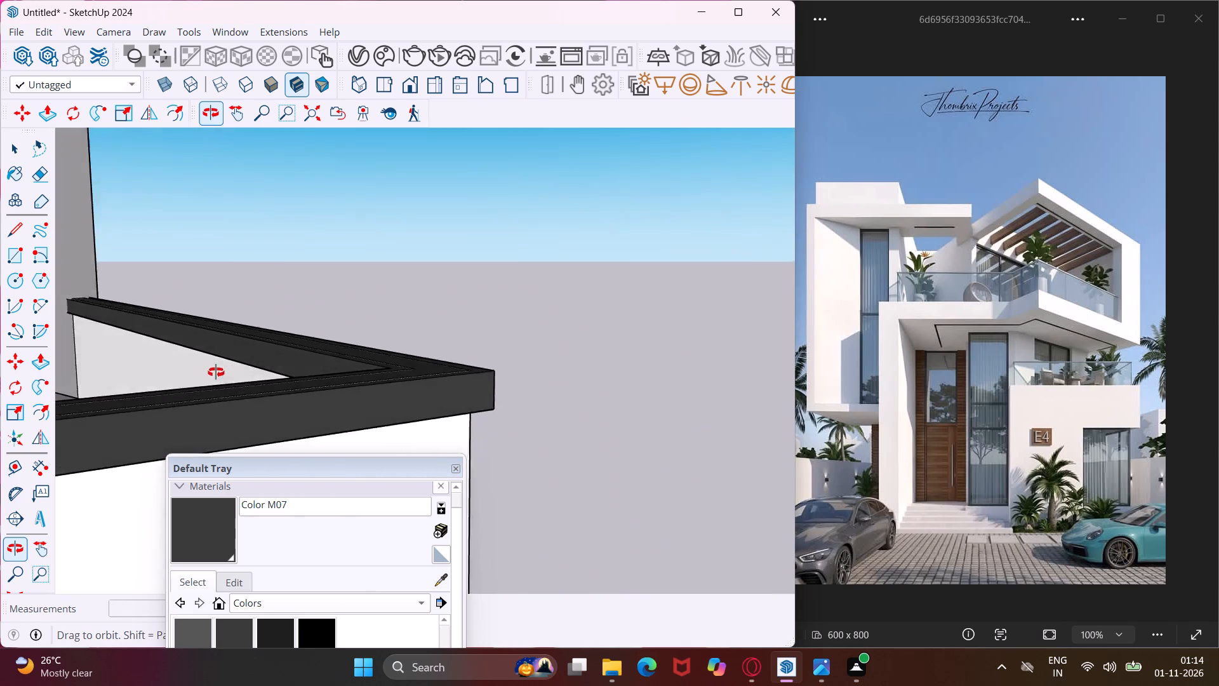
middle_click_drag(216, 372, 316, 176)
left_click(354, 259)
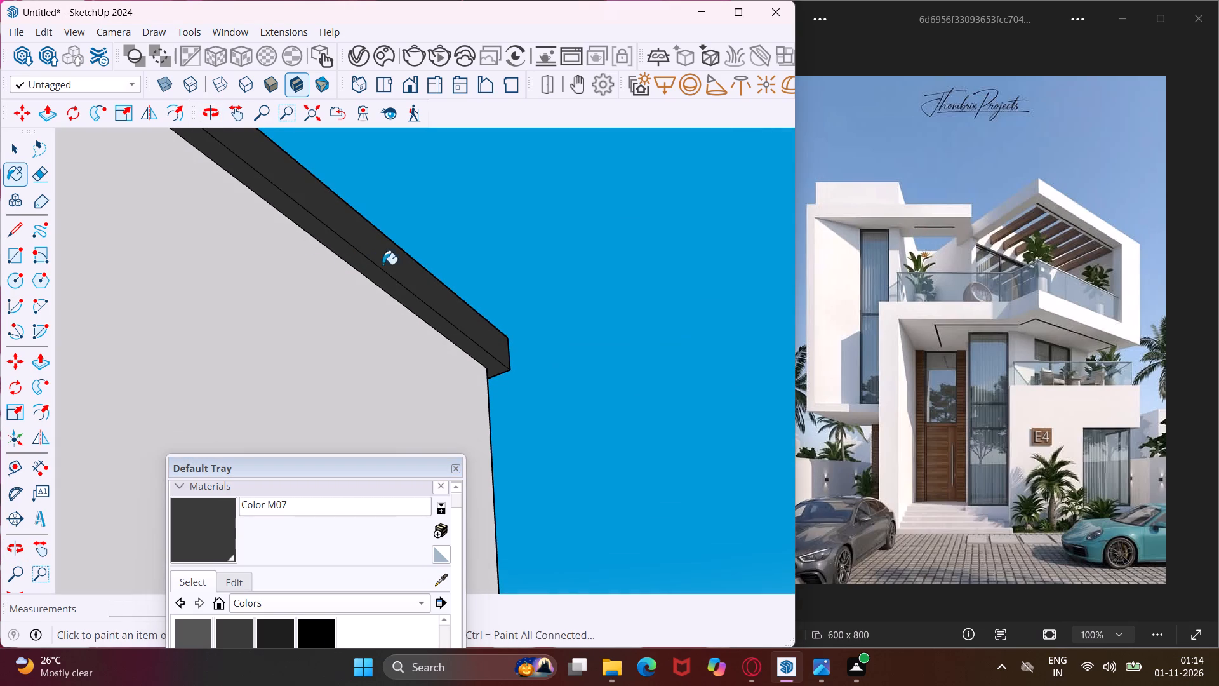
middle_click_drag(401, 264, 631, 456)
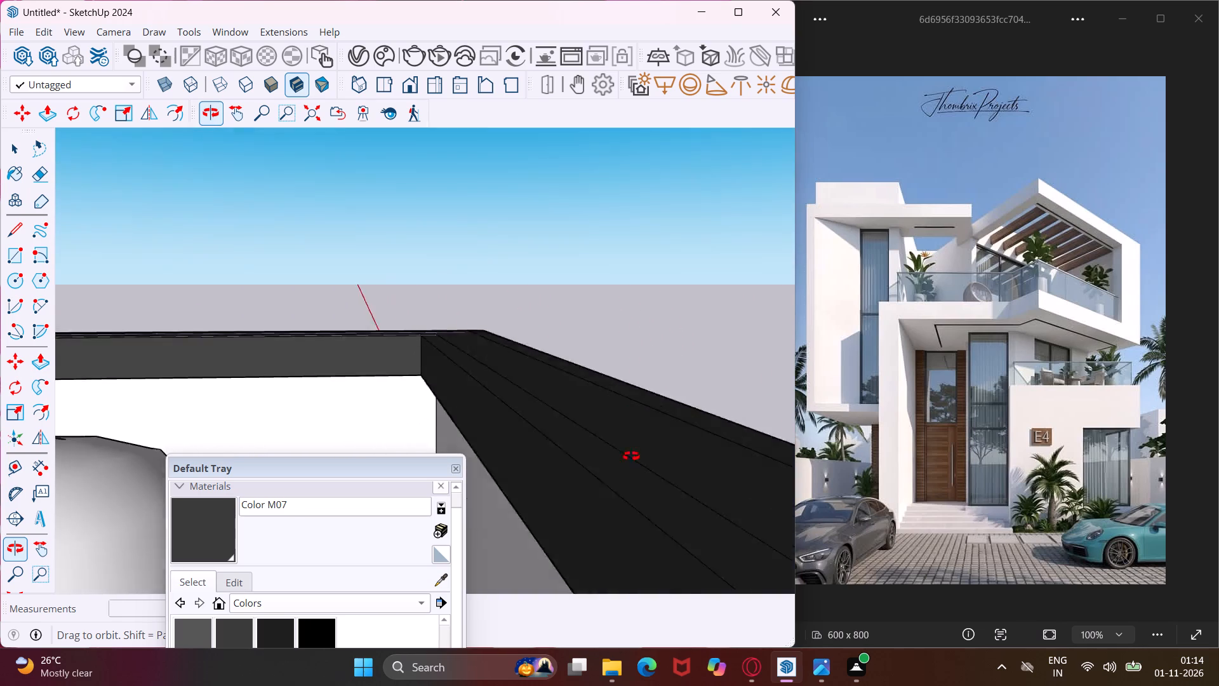
middle_click_drag(631, 456, 550, 495)
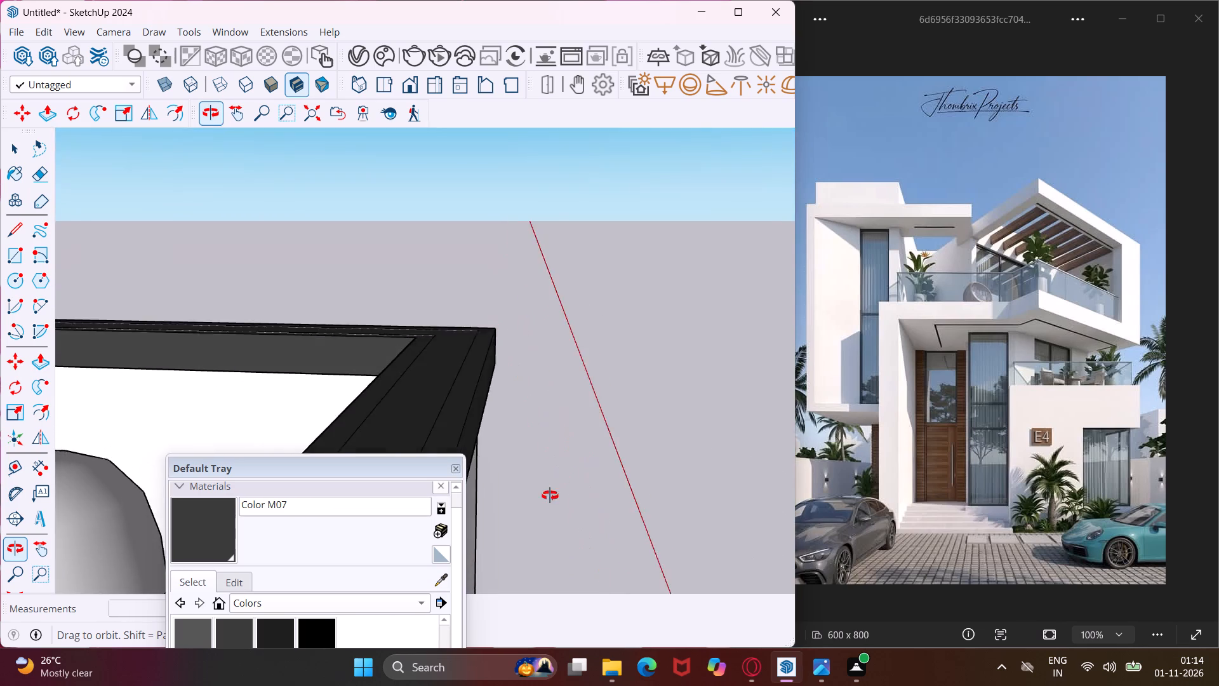
middle_click_drag(550, 495, 190, 491)
middle_click_drag(529, 341, 302, 355)
left_click(467, 365)
Paint the top strips of the upper terrace's parapet rim with Color M07.
scroll(466, 365, "down", 3)
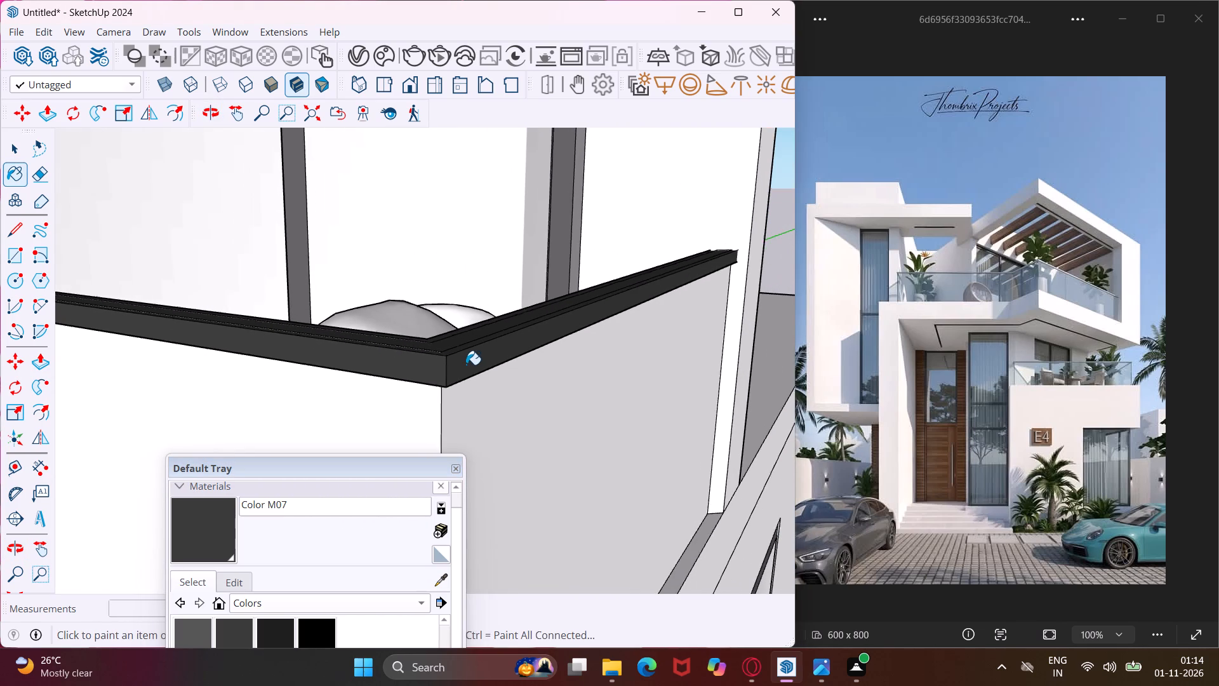
scroll(466, 365, "down", 1)
middle_click_drag(466, 365, 453, 417)
scroll(450, 415, "down", 5)
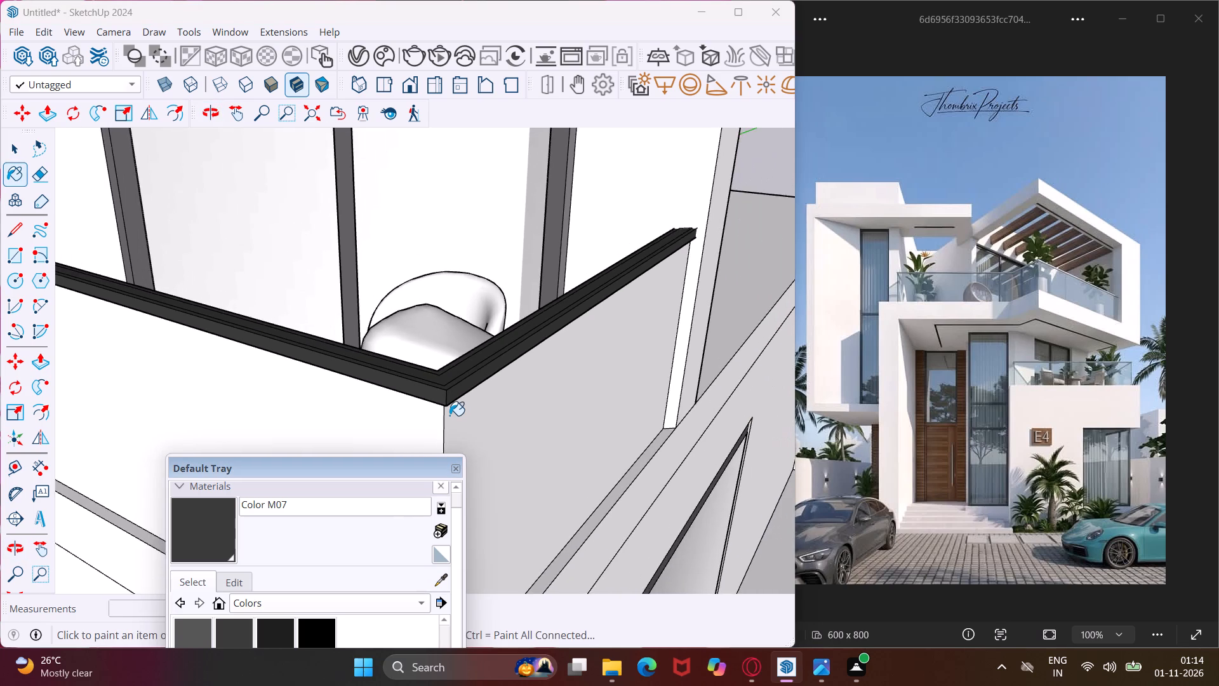
scroll(450, 415, "down", 14)
scroll(436, 347, "down", 3)
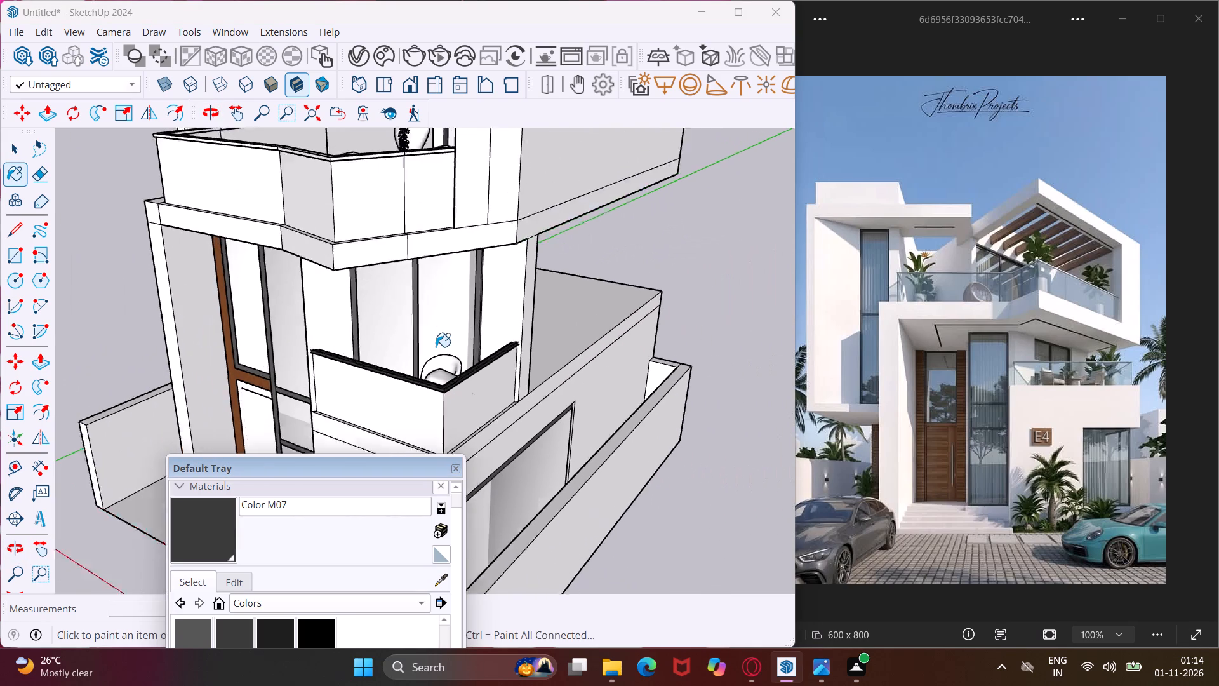
scroll(436, 347, "down", 6)
scroll(299, 227, "up", 7)
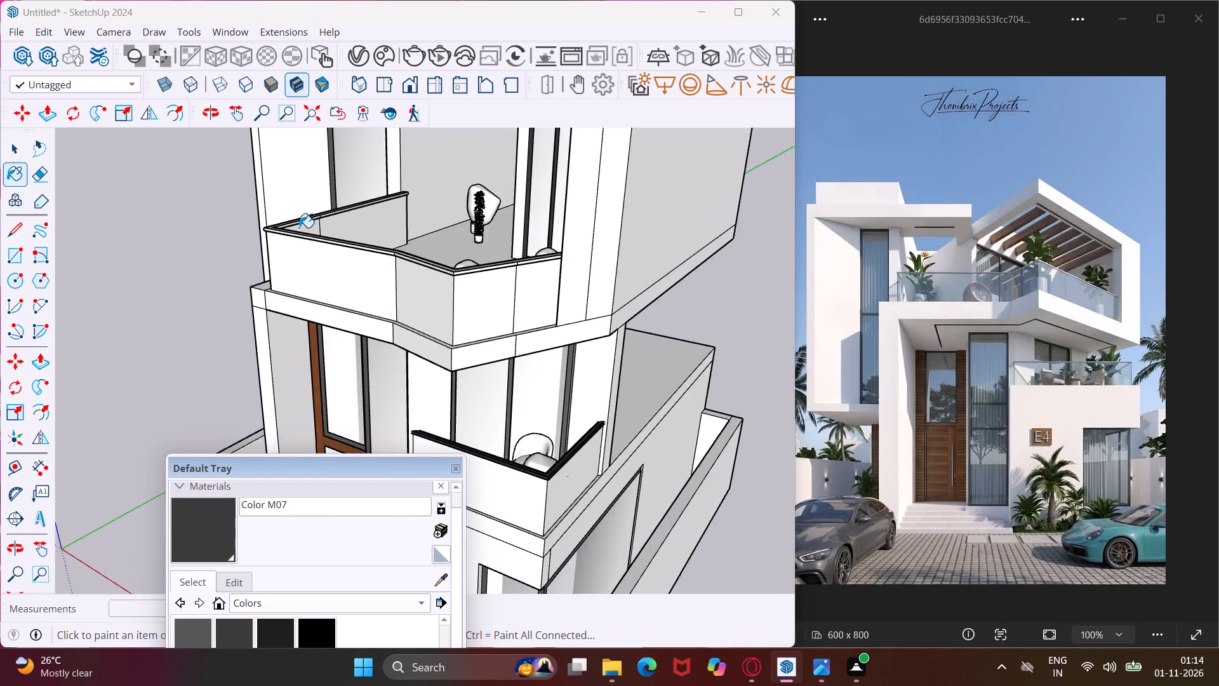
scroll(299, 227, "up", 14)
middle_click_drag(298, 227, 494, 328)
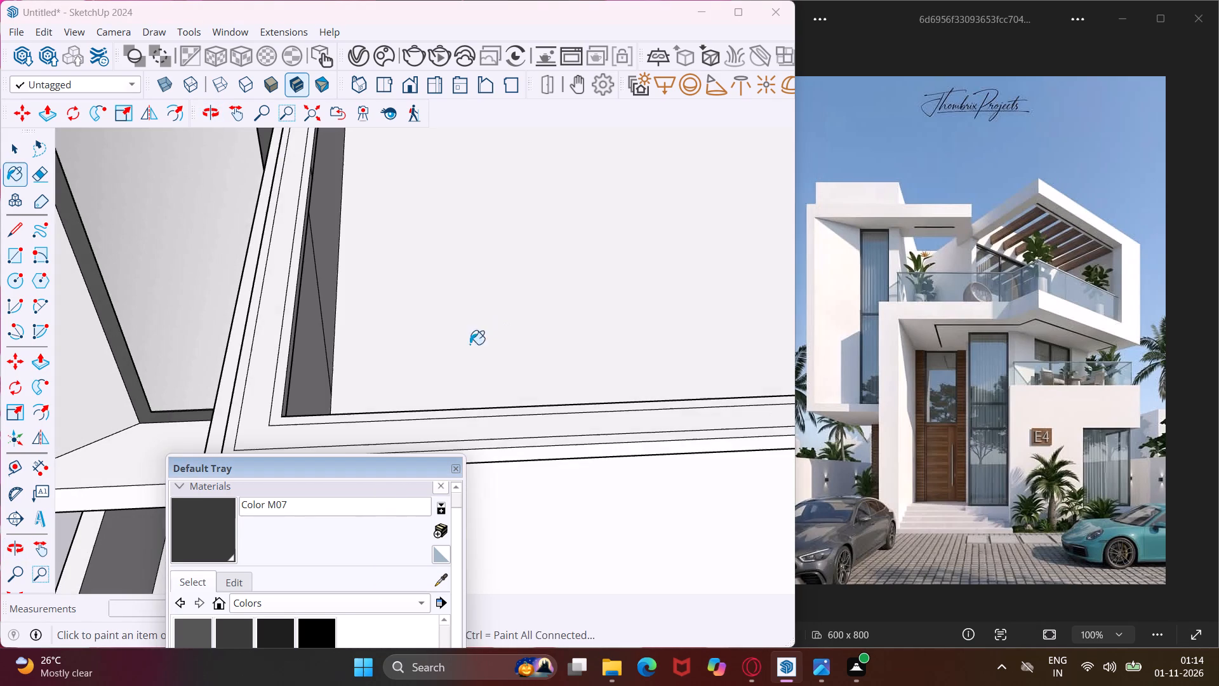
left_click(262, 395)
left_click(276, 391)
Paint the inner edge faces and inner underside of the upper terrace's parapet rim with Color M07.
middle_click_drag(277, 384, 0, 394)
scroll(130, 291, "up", 3)
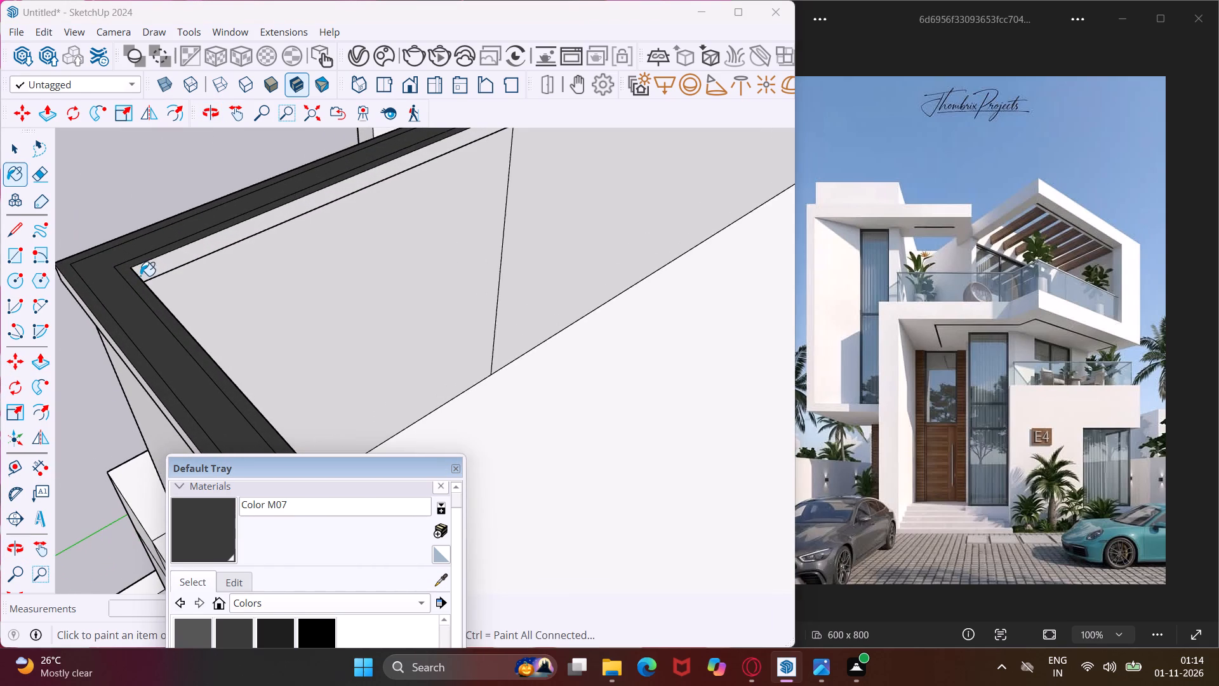
left_click(149, 269)
middle_click_drag(187, 271, 39, 272)
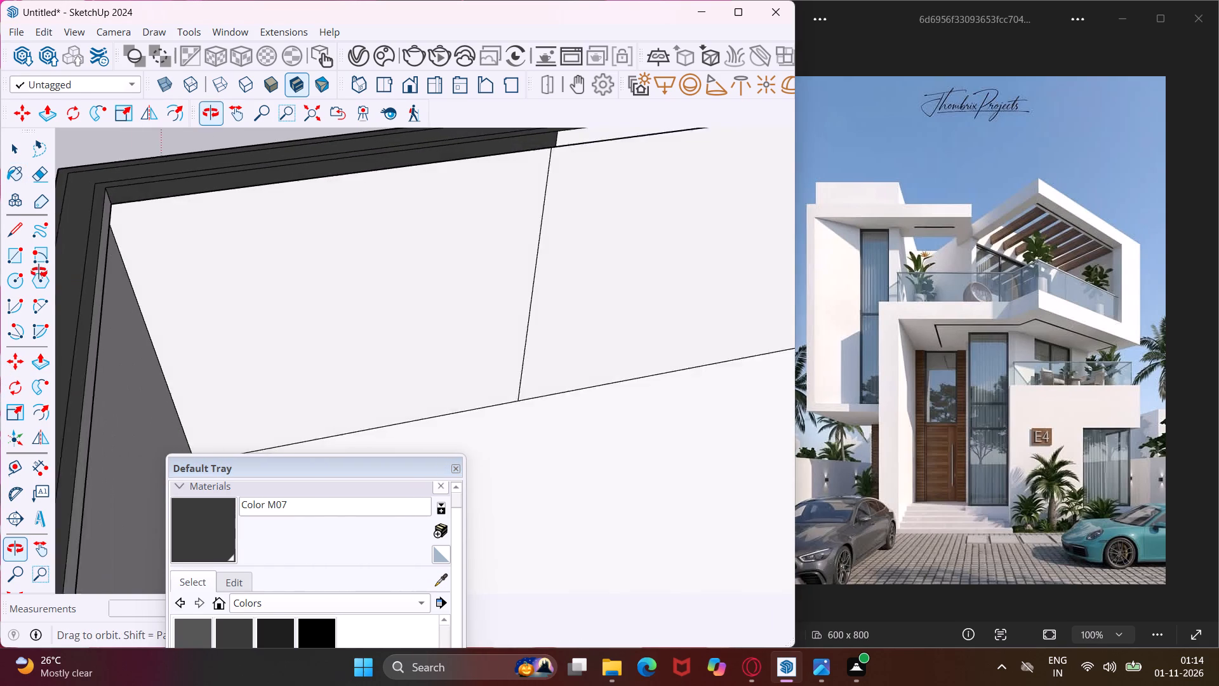
middle_click_drag(39, 272, 32, 272)
scroll(85, 273, "up", 2)
left_click(84, 271)
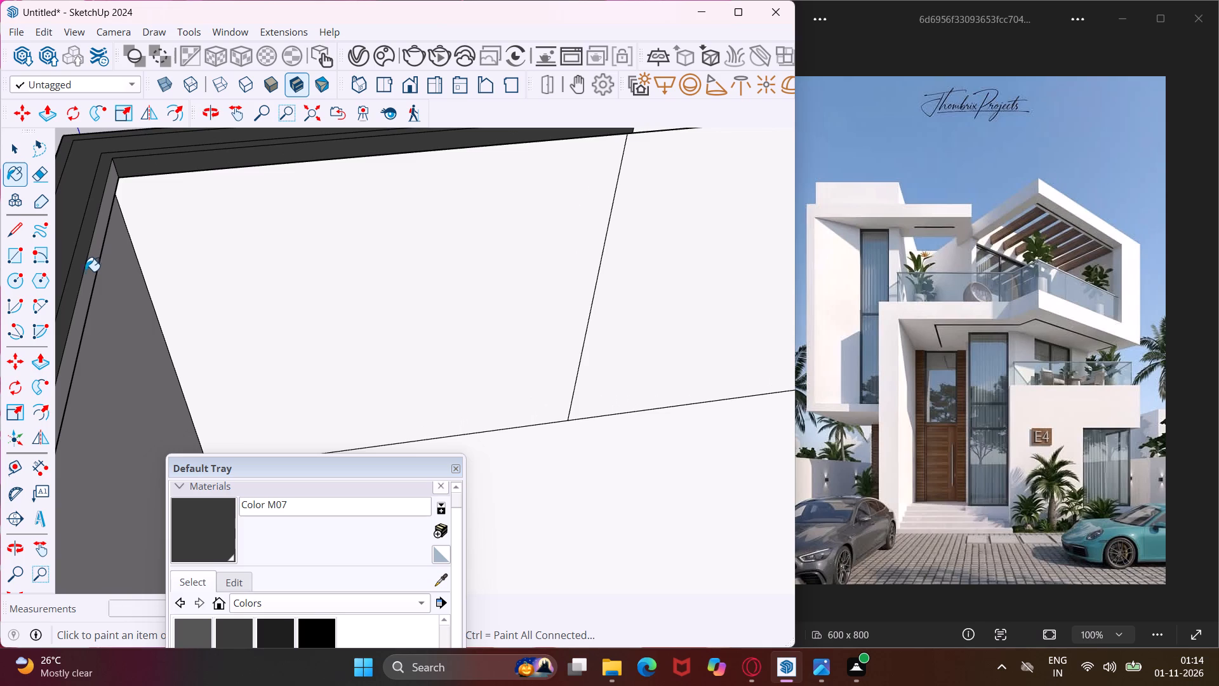
left_click(87, 274)
middle_click_drag(87, 274, 150, 92)
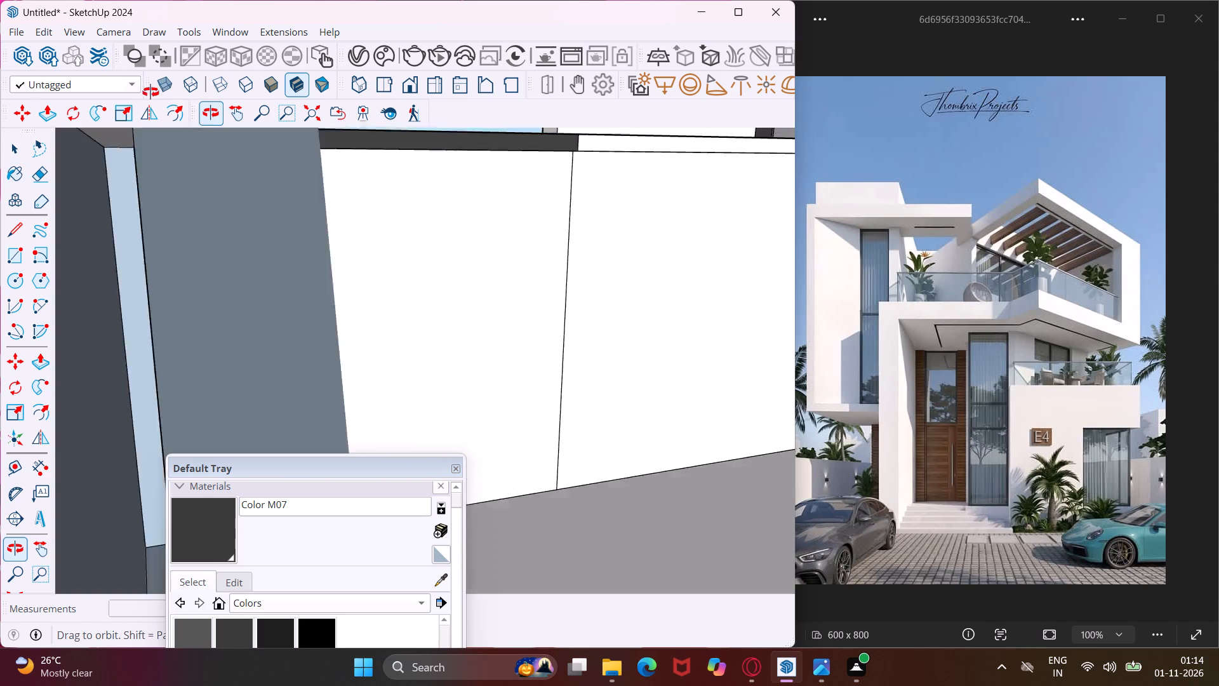
middle_click_drag(150, 92, 108, 83)
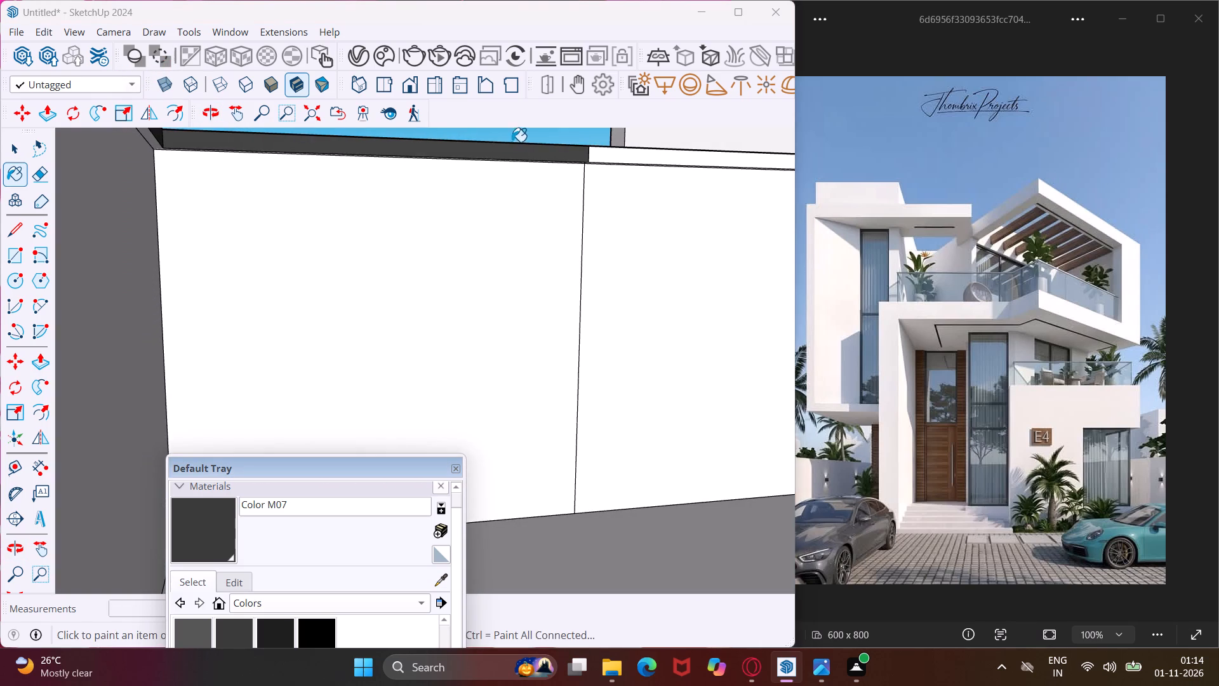
scroll(541, 142, "up", 2)
scroll(622, 158, "up", 2)
left_click(623, 167)
middle_click_drag(623, 167, 594, 124)
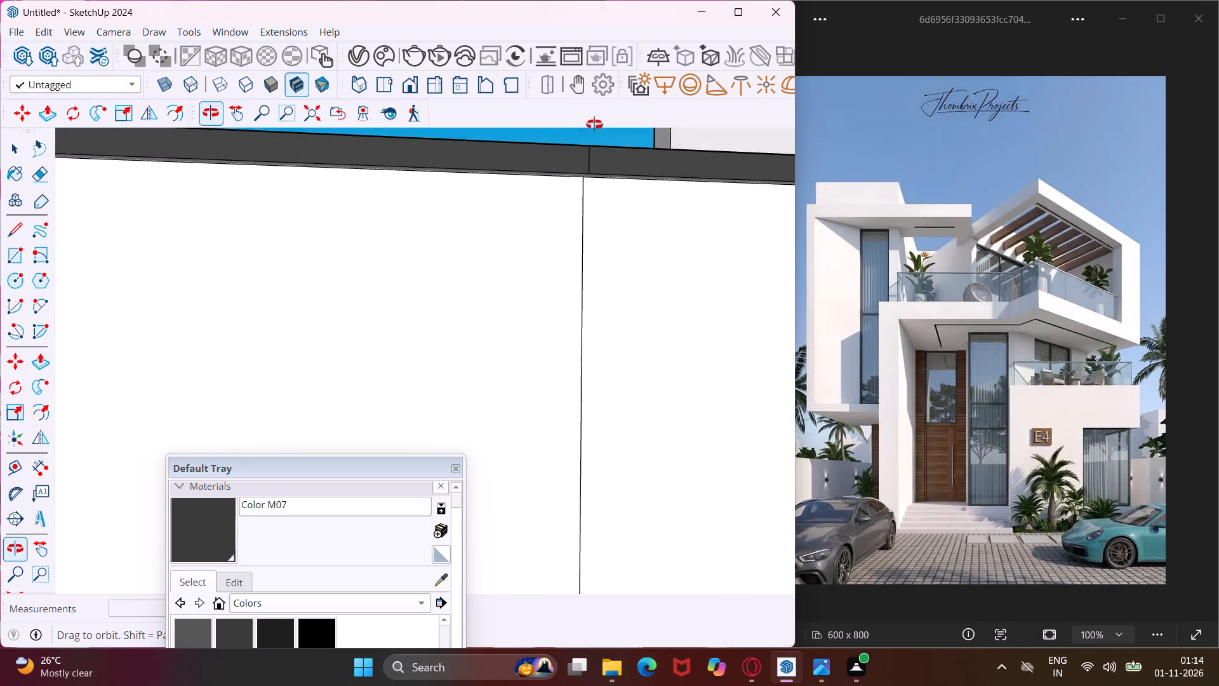
middle_click_drag(594, 124, 580, 88)
scroll(565, 179, "up", 3)
left_click(565, 180)
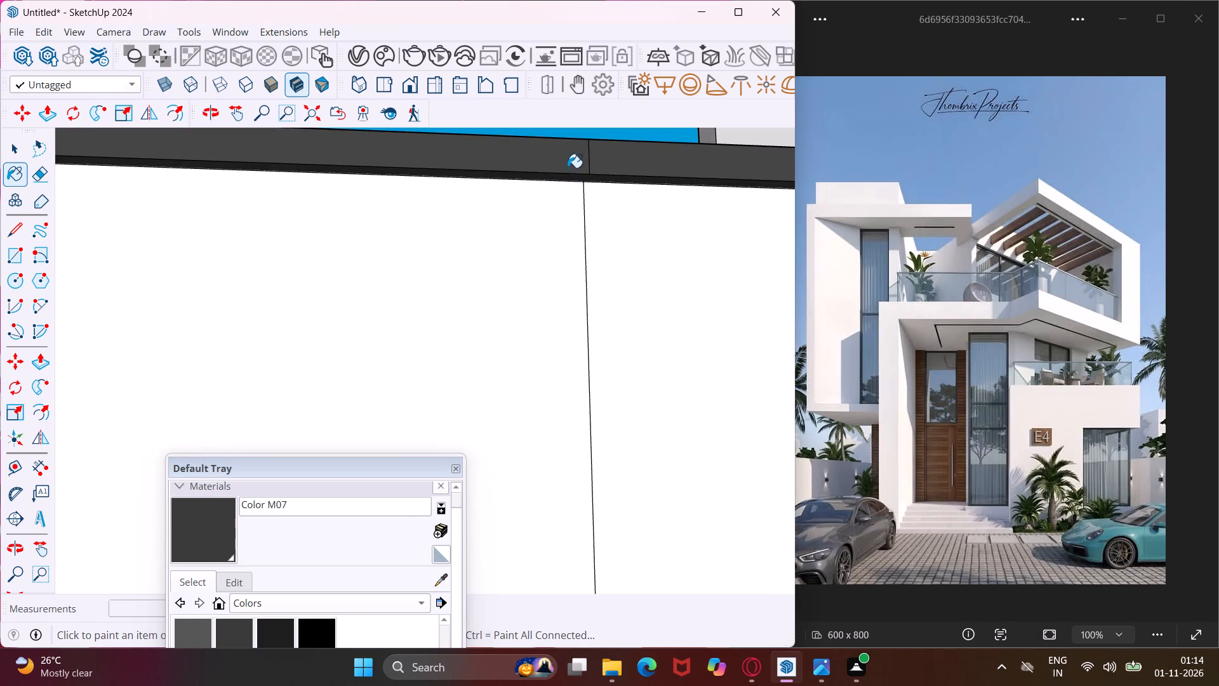
Paint the upper terrace rim's outer edge faces with Color M07, along the side beside the tall window and the straight front.
middle_click_drag(568, 166, 952, 394)
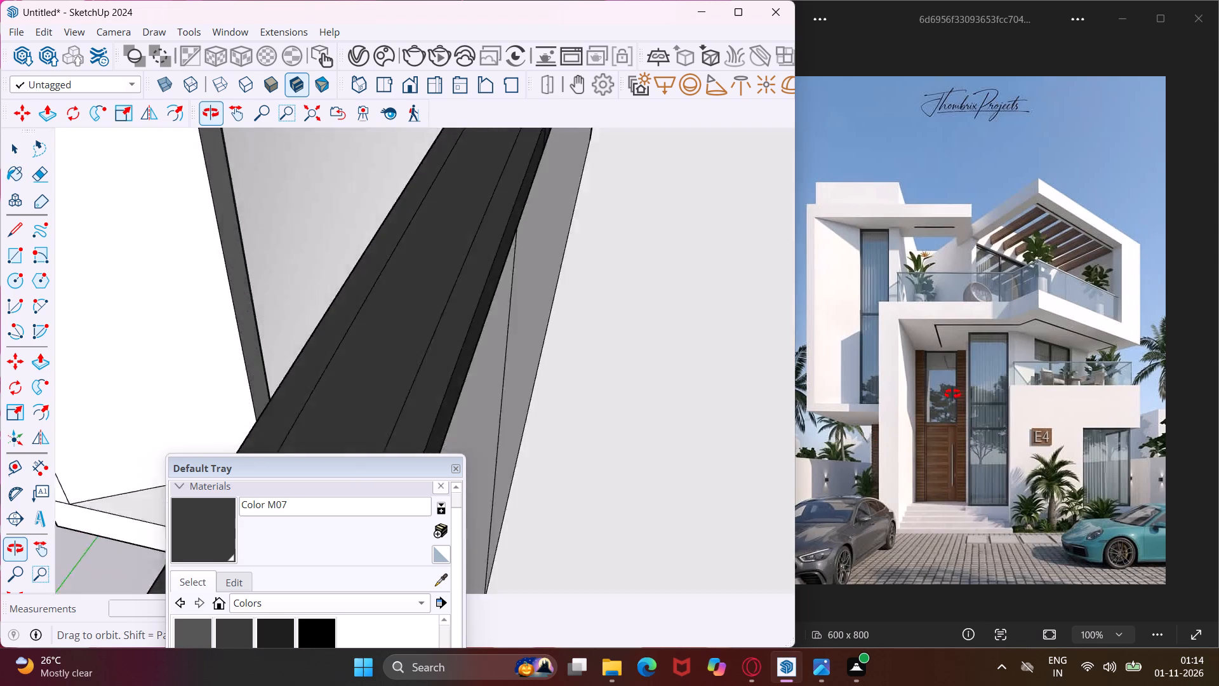
middle_click_drag(952, 394, 1076, 264)
left_click(470, 163)
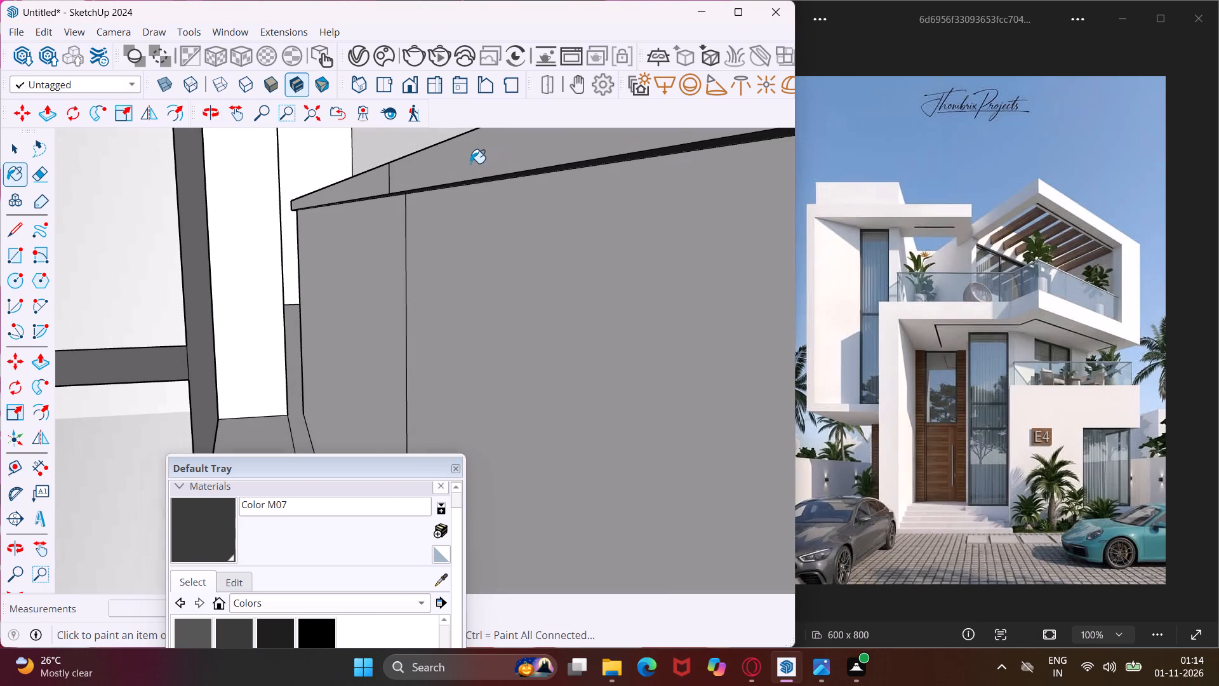
left_click(384, 177)
middle_click_drag(403, 199, 385, 232)
scroll(260, 206, "down", 5)
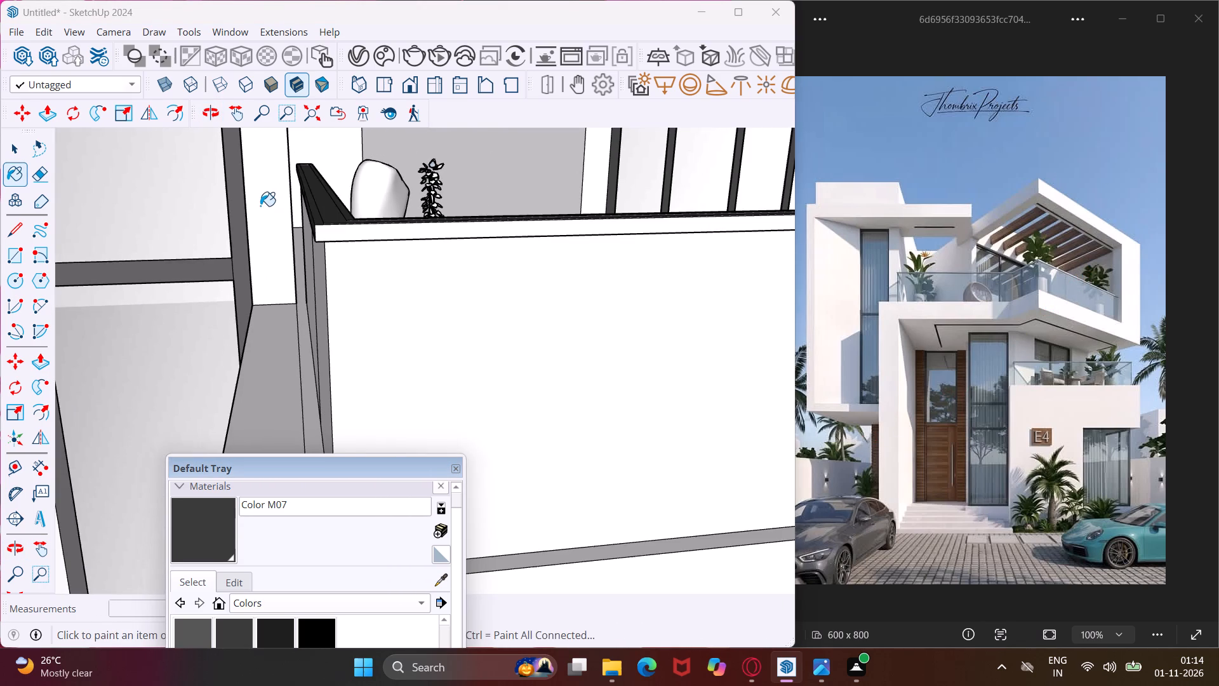
scroll(314, 226, "up", 3)
left_click(324, 238)
middle_click_drag(324, 238, 334, 190)
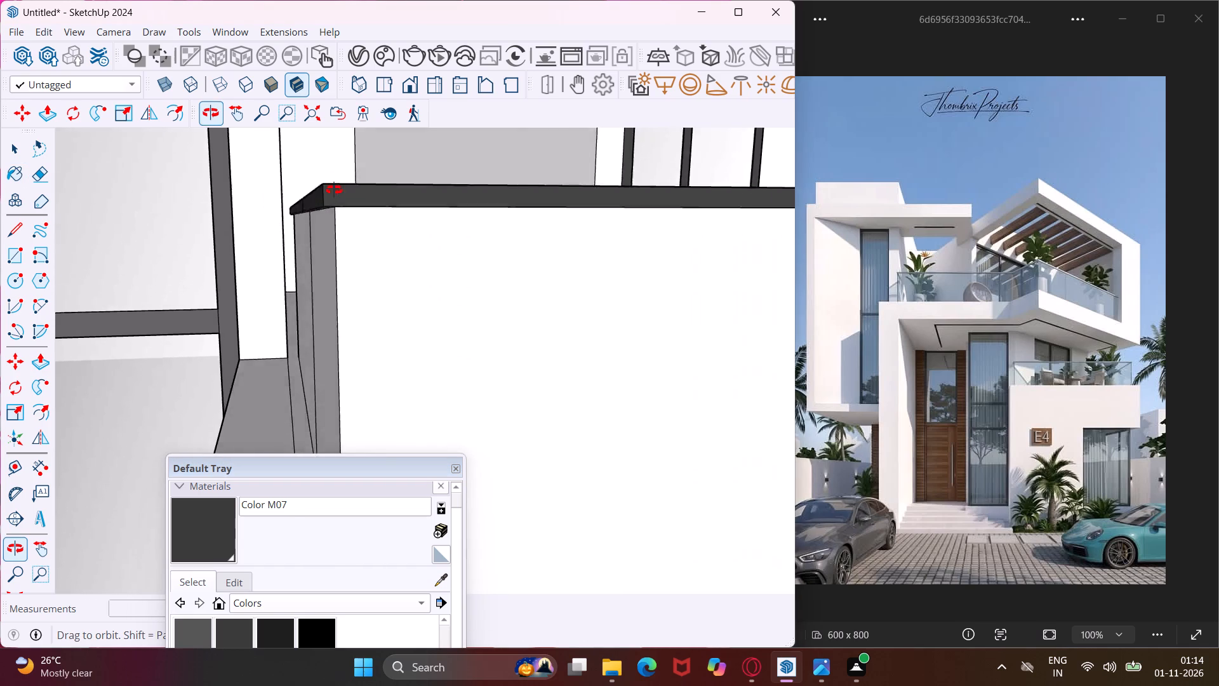
middle_click_drag(334, 190, 203, 299)
scroll(179, 293, "down", 2)
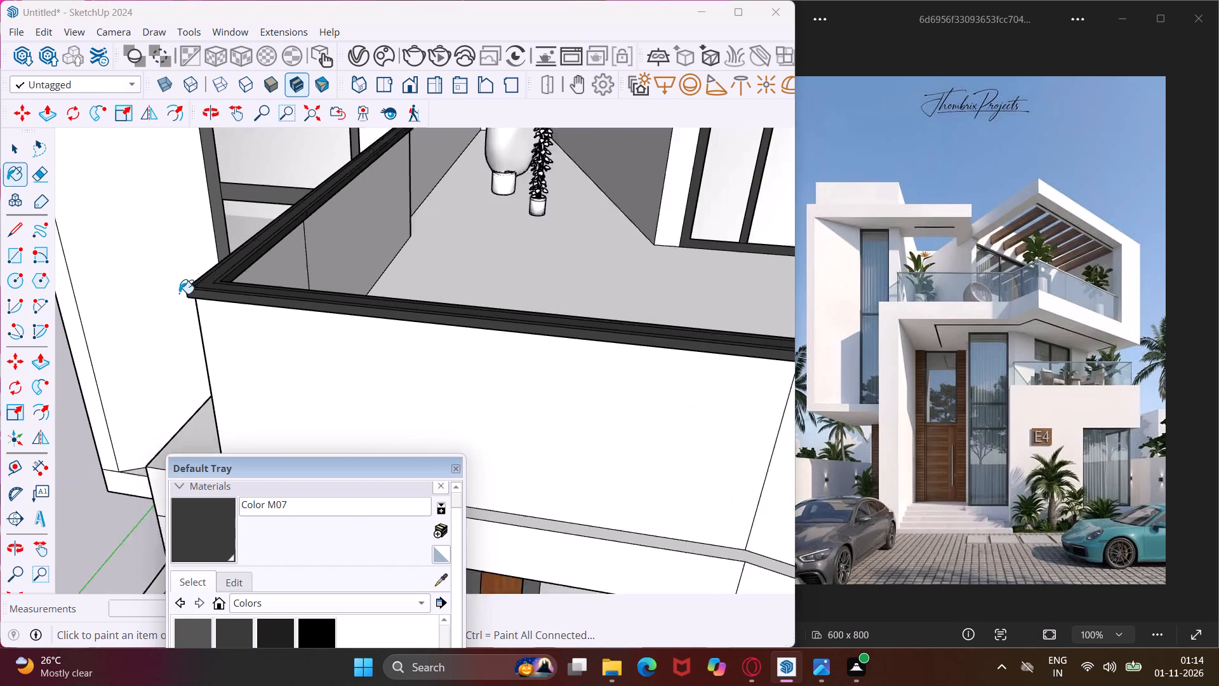
Paint the outer edge faces of the upper terrace's rim with Color M07 along the angled front section and the chair side.
scroll(179, 293, "down", 6)
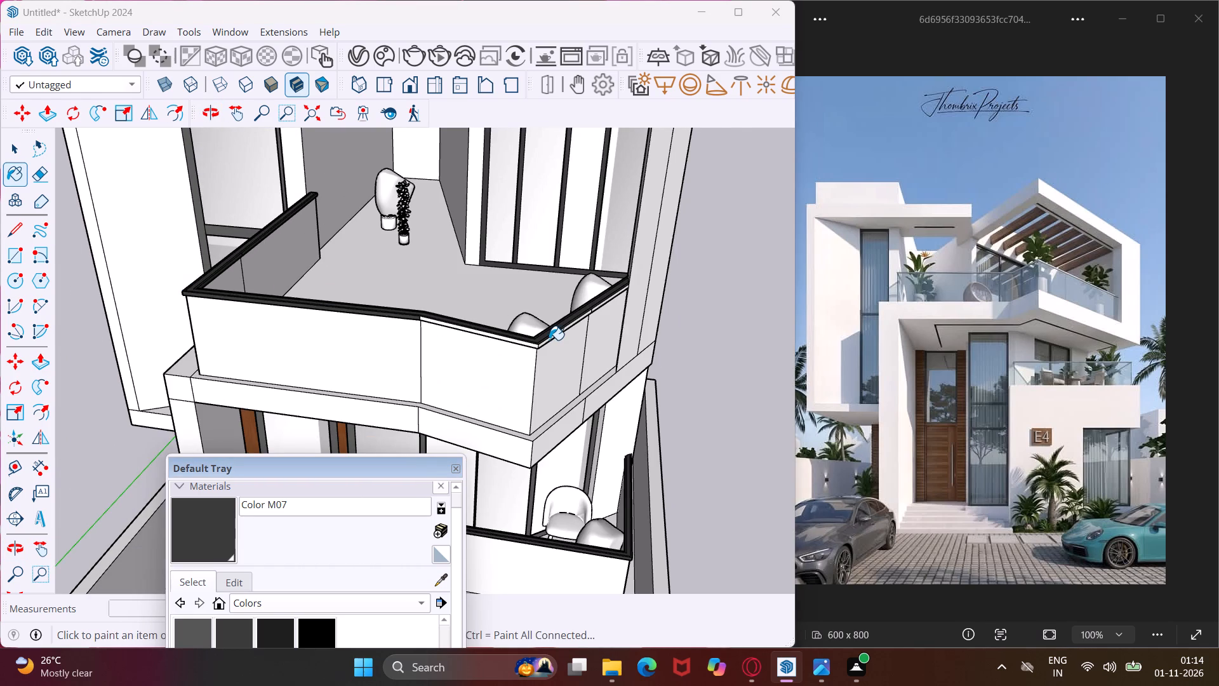
scroll(549, 340, "up", 8)
left_click(549, 340)
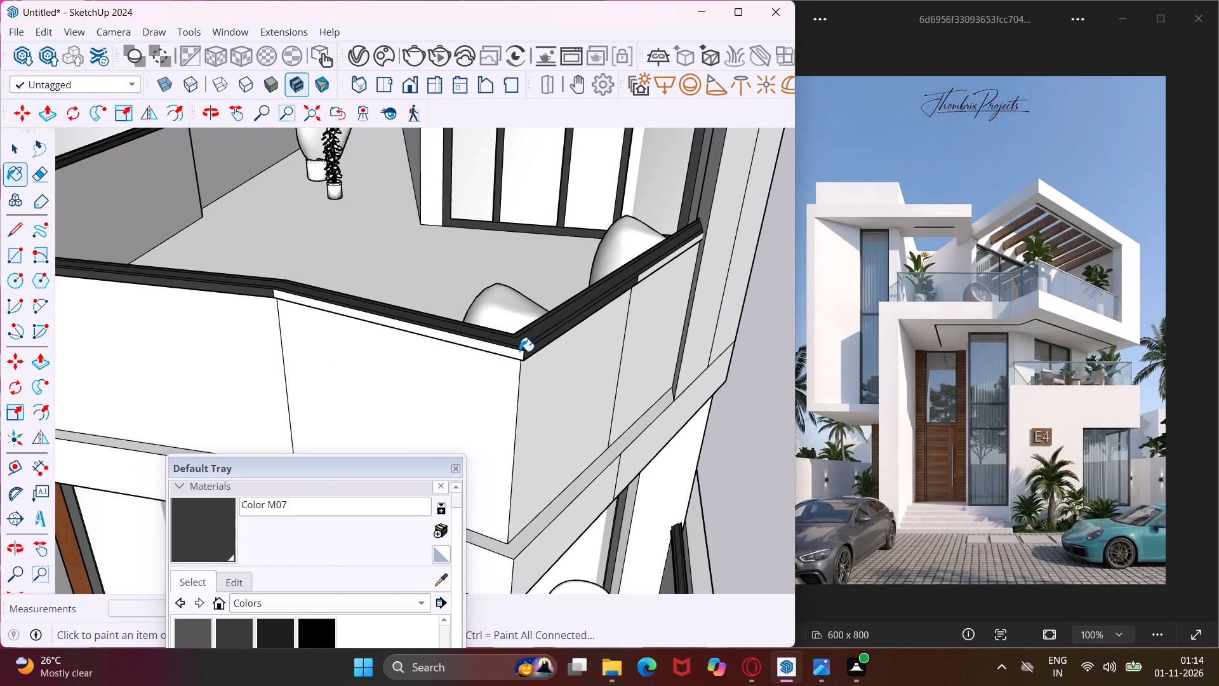
left_click(518, 351)
scroll(653, 276, "up", 3)
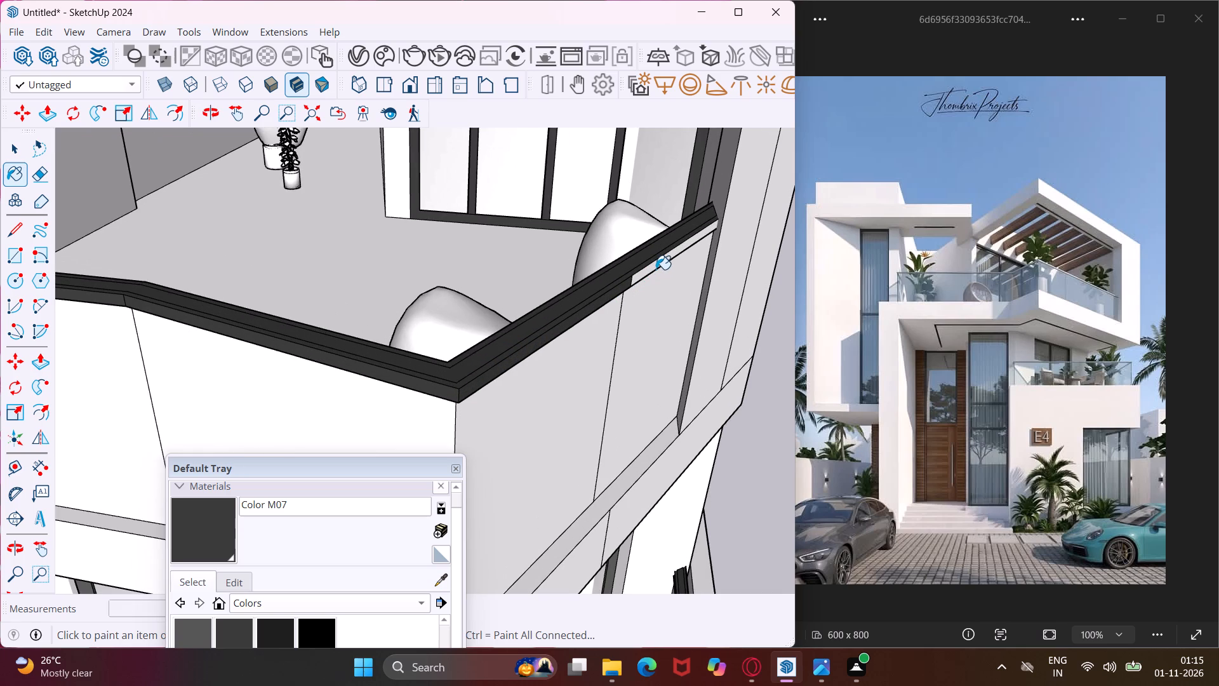
left_click(656, 269)
scroll(655, 269, "up", 2)
left_click(655, 269)
middle_click_drag(650, 269, 716, 129)
scroll(472, 281, "down", 2)
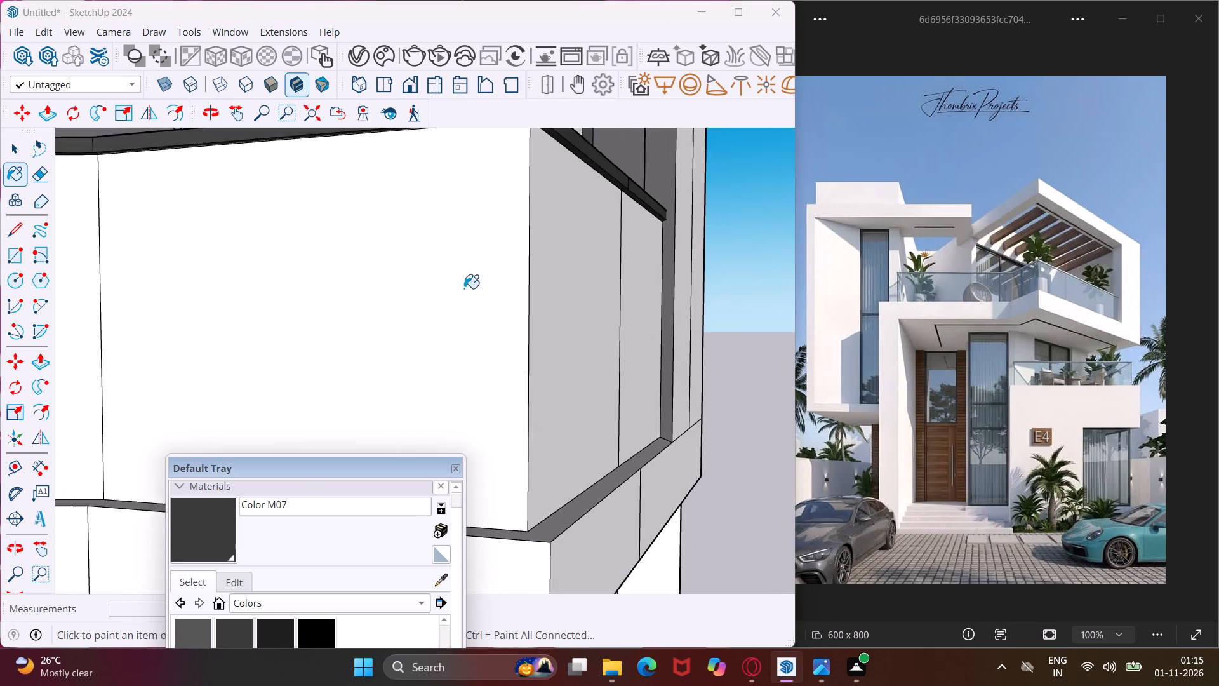
Choose Mirror 02 from Glass and Mirrors and paint the upper terrace parapet's outer faces on the angled front, chair side and straight front.
scroll(464, 288, "down", 3)
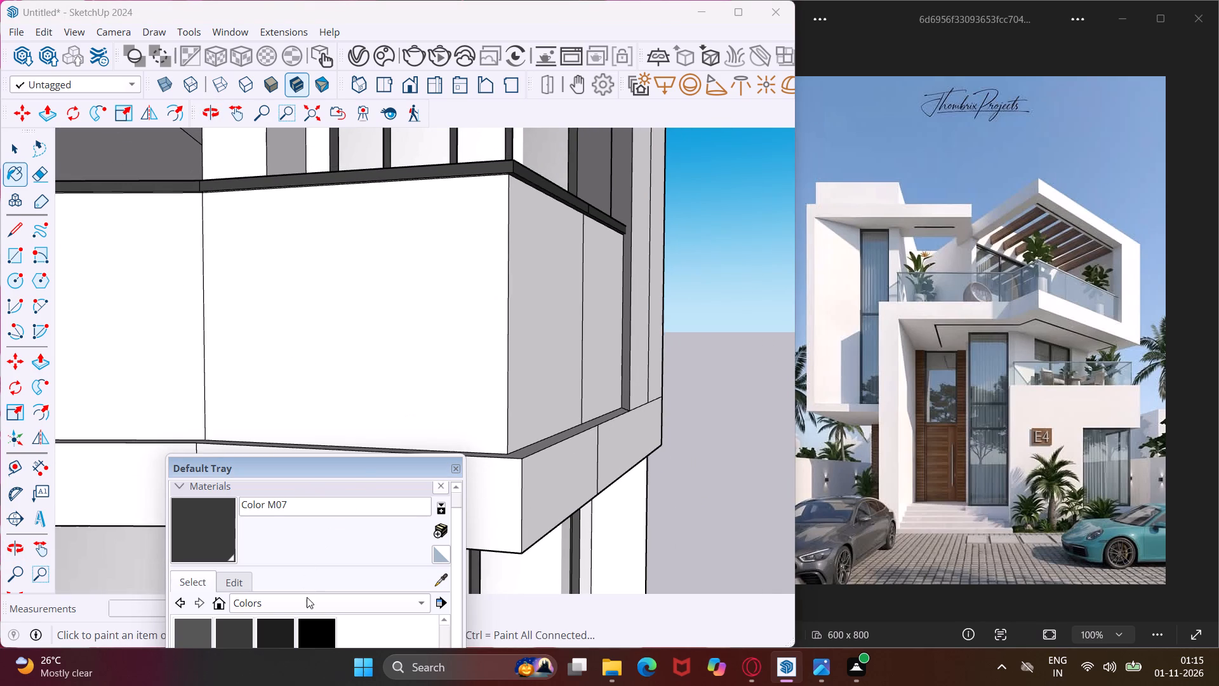
left_click(307, 601)
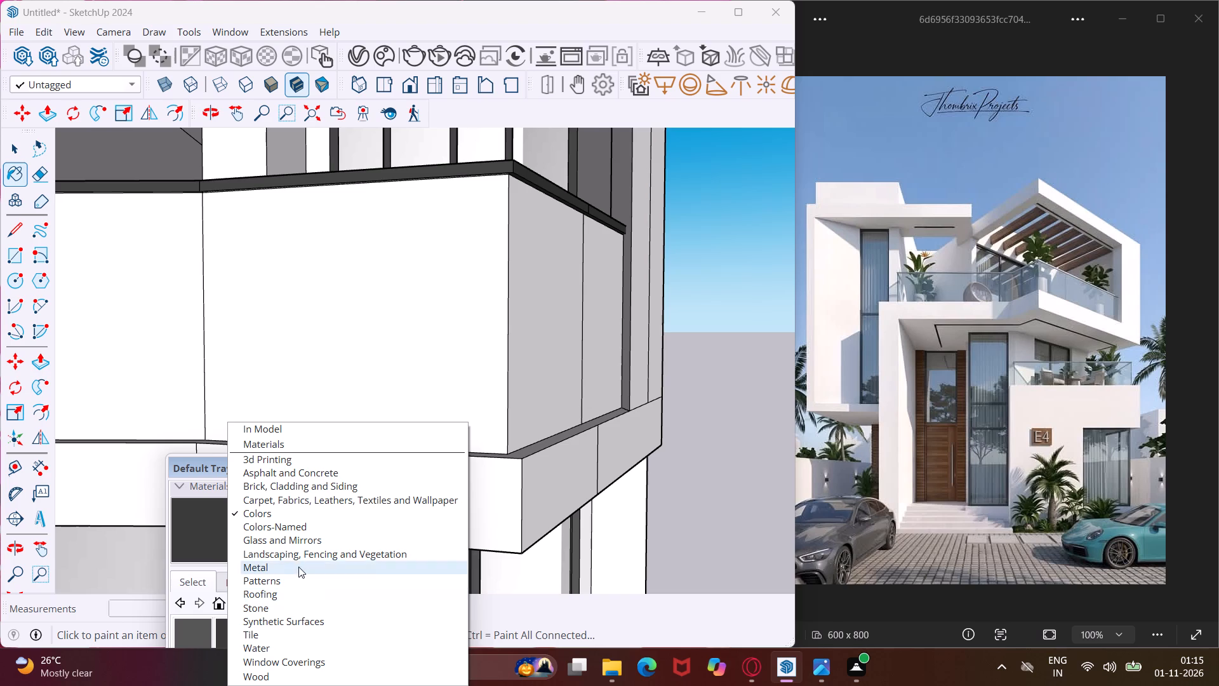
left_click(284, 536)
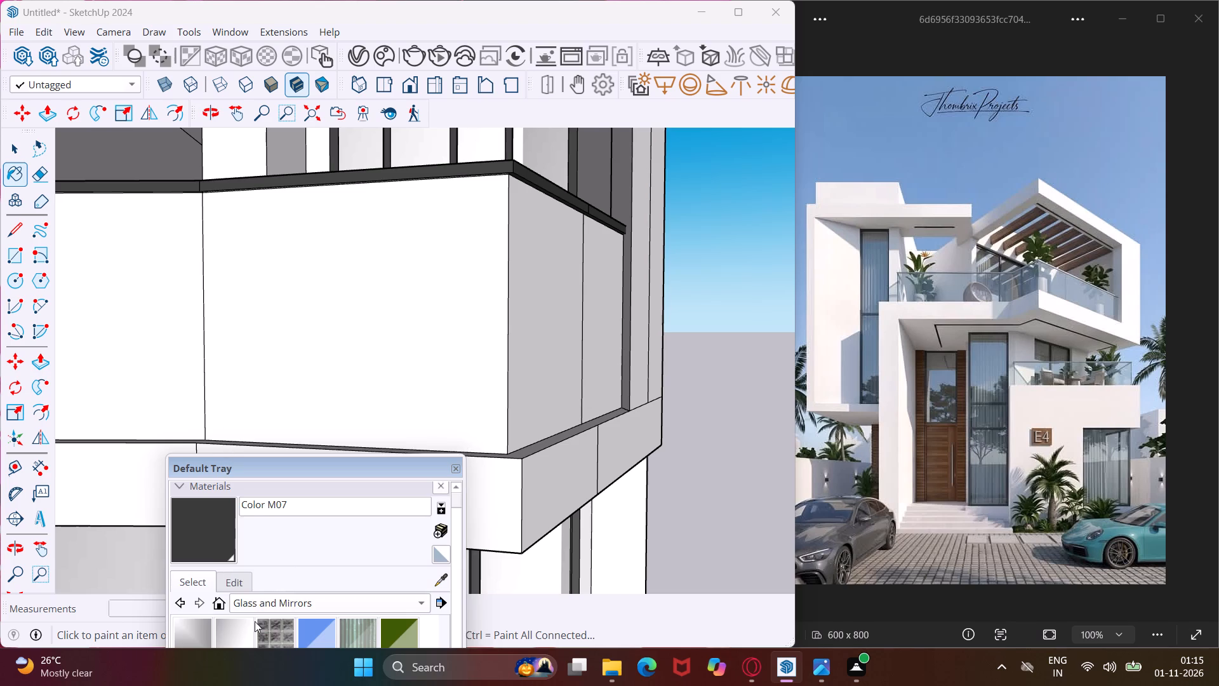
left_click(246, 631)
left_click(379, 373)
left_click(536, 339)
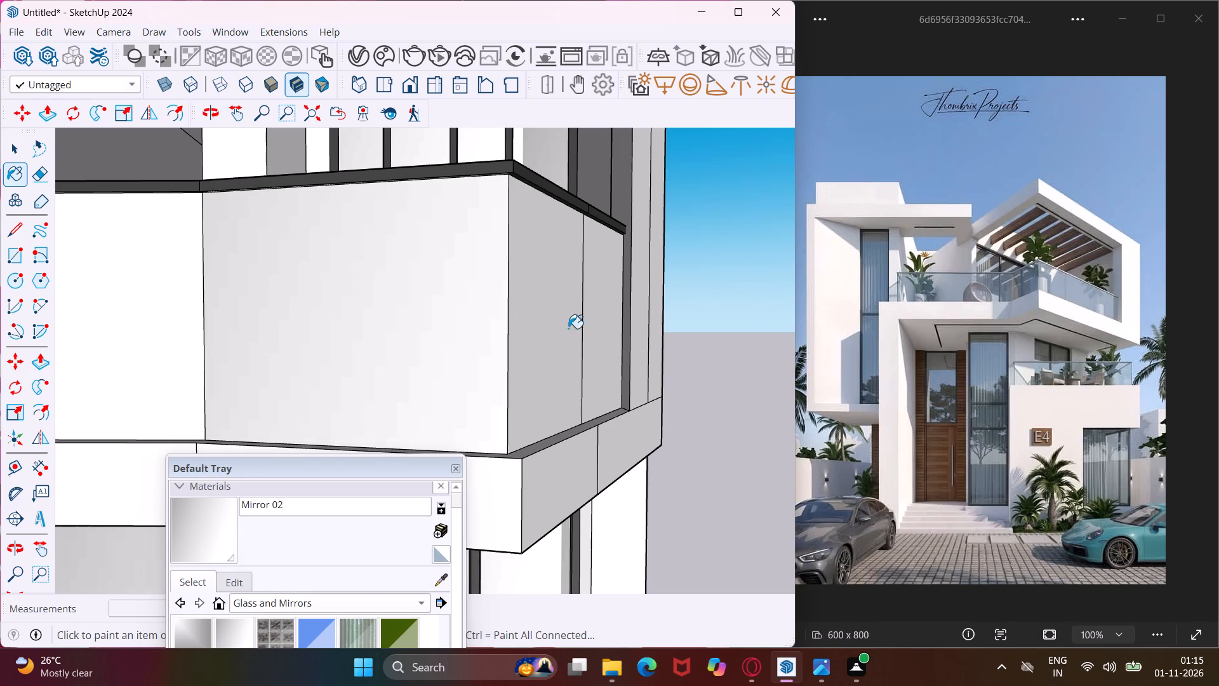
left_click(611, 309)
left_click(166, 325)
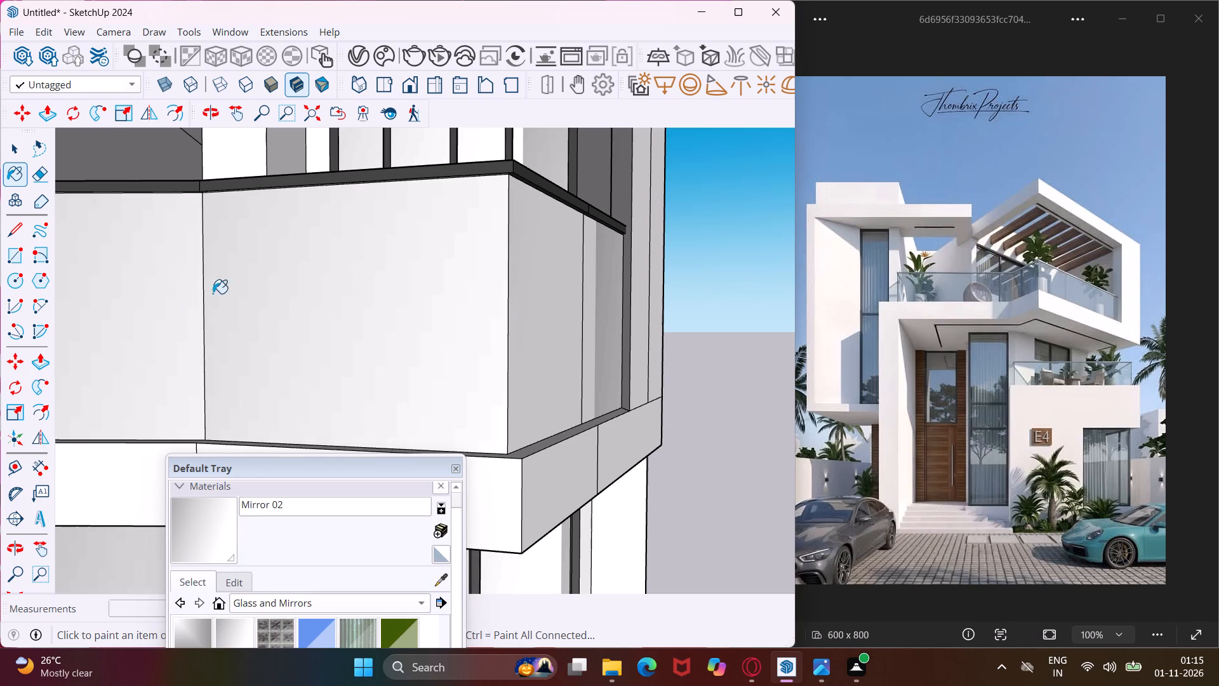
Paint the outer faces of the upper terrace's parapet with Mirror 02 at the straight front's end and along the side beside the tall window.
middle_click_drag(263, 272, 413, 356)
scroll(460, 309, "down", 12)
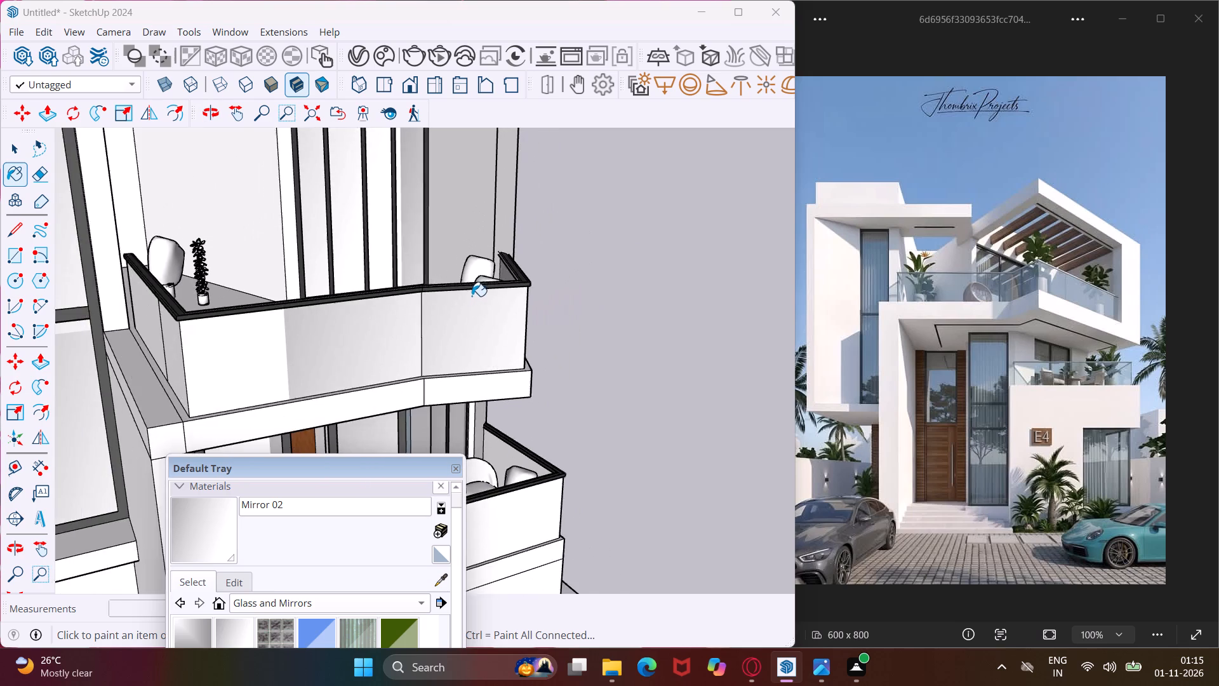
scroll(470, 292, "down", 3)
left_click(288, 340)
left_click(256, 332)
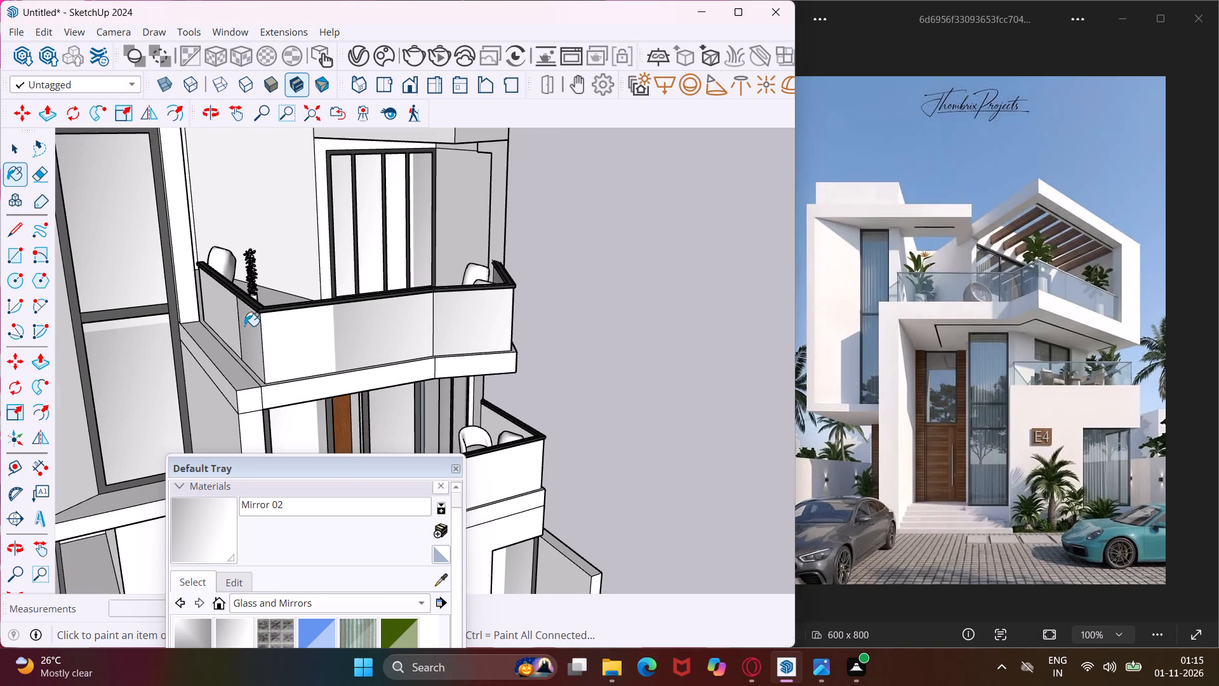
left_click(231, 311)
Paint the inner faces of the upper terrace's parapet with Mirror 02, from the tall-window side around to the chair side and front sections.
middle_click_drag(287, 340, 0, 471)
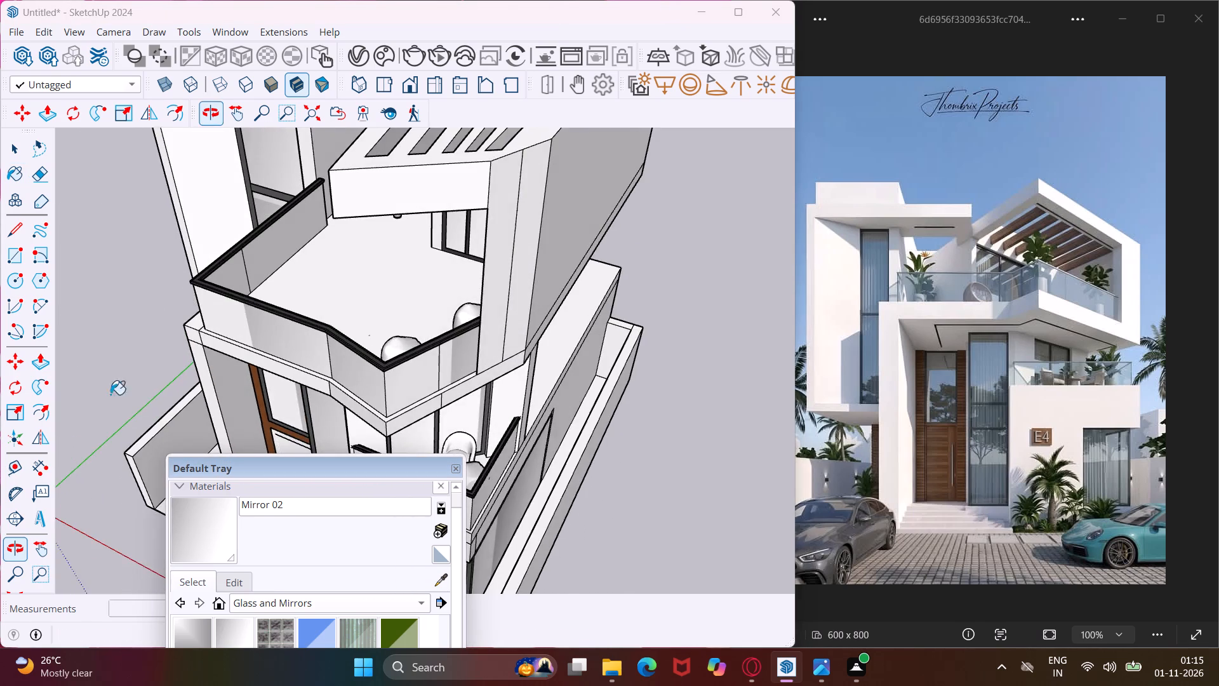
scroll(256, 266, "up", 3)
left_click(258, 255)
left_click(222, 289)
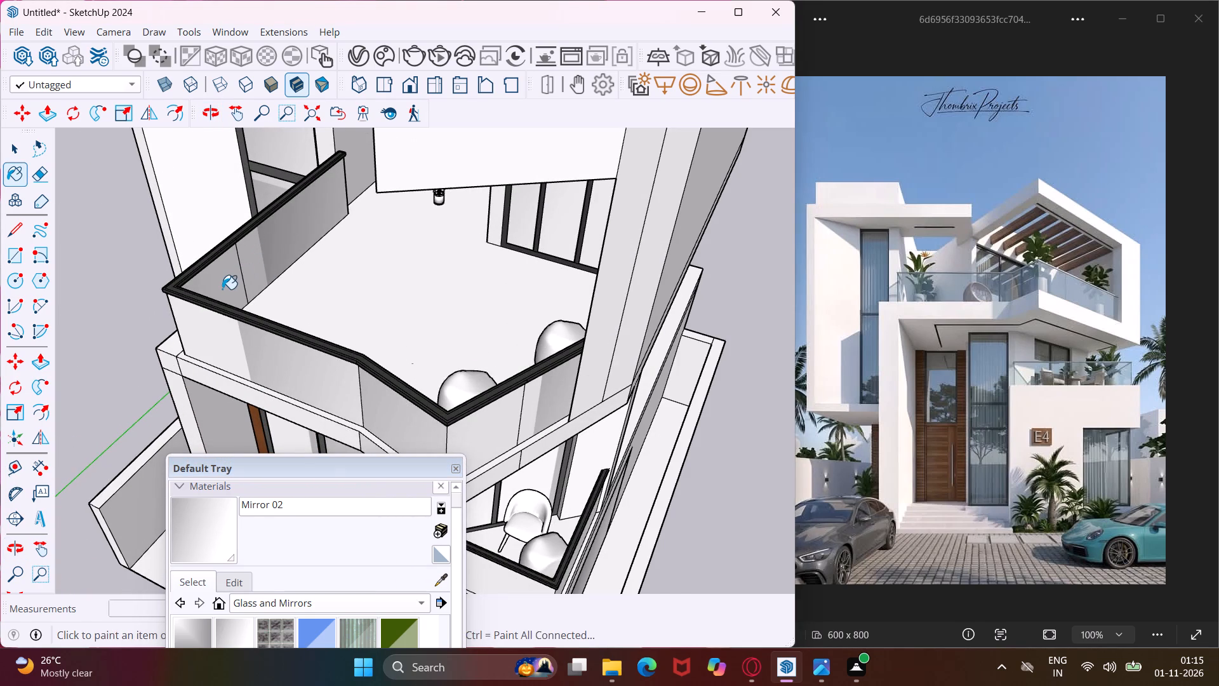
middle_click_drag(222, 289, 786, 334)
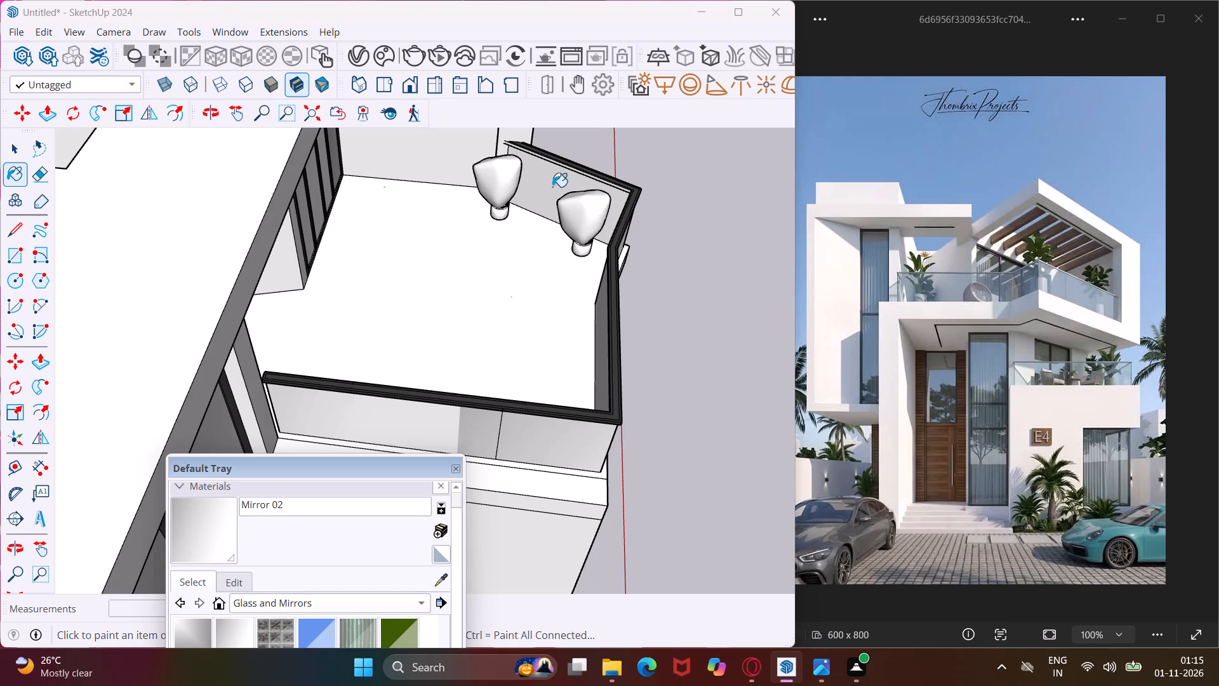
scroll(552, 178, "up", 3)
left_click(552, 175)
scroll(552, 175, "up", 1)
middle_click_drag(553, 175, 656, 126)
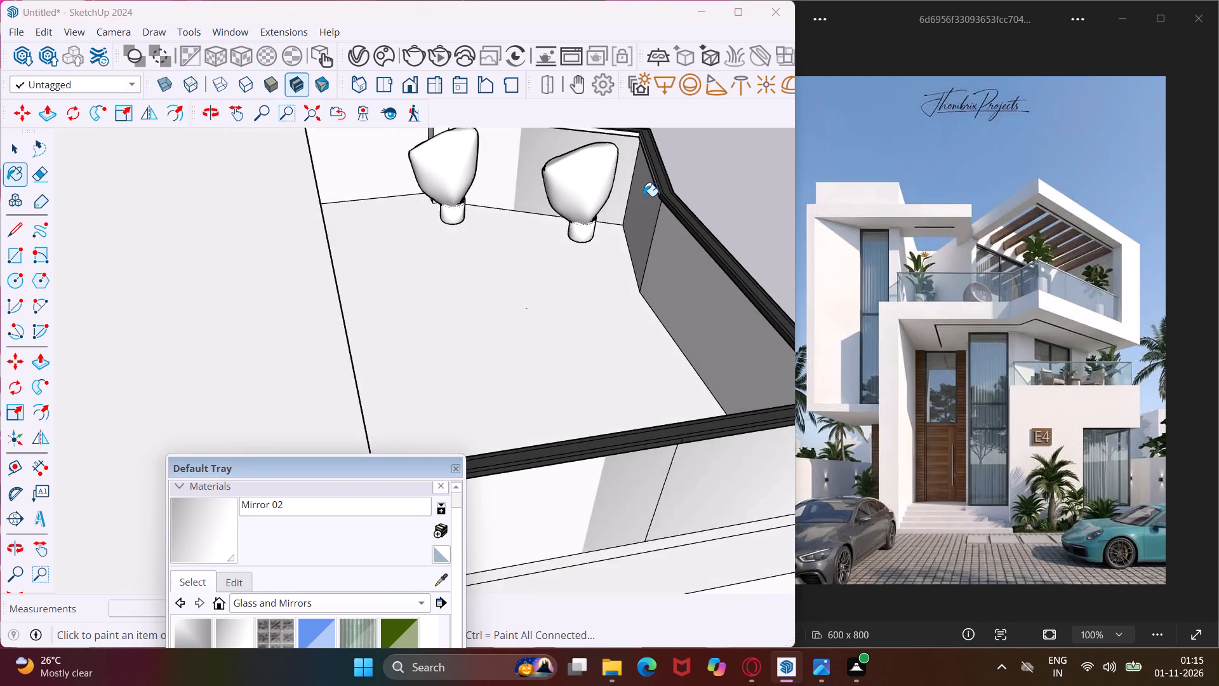
scroll(643, 196, "up", 3)
left_click(643, 196)
left_click(680, 254)
Paint the inner and outer faces of the lower balcony's parapet with Mirror 02, on both the front and the side.
middle_click_drag(683, 283, 488, 213)
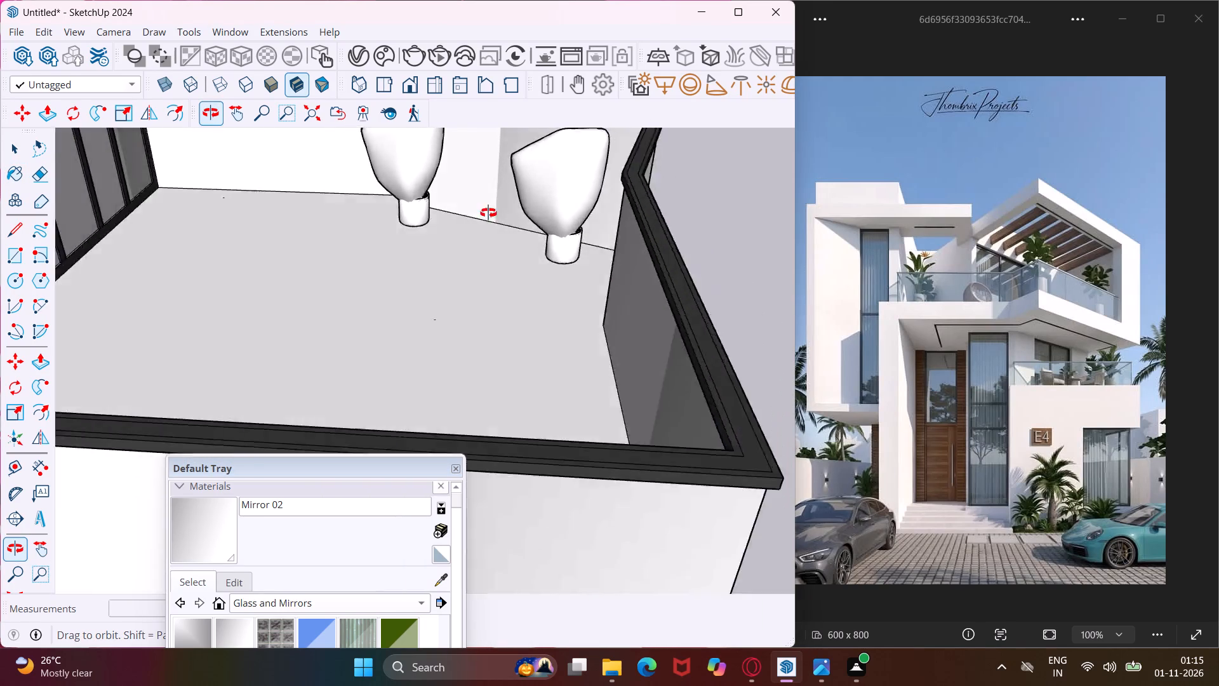
middle_click_drag(488, 213, 403, 185)
scroll(401, 185, "down", 4)
scroll(470, 351, "up", 3)
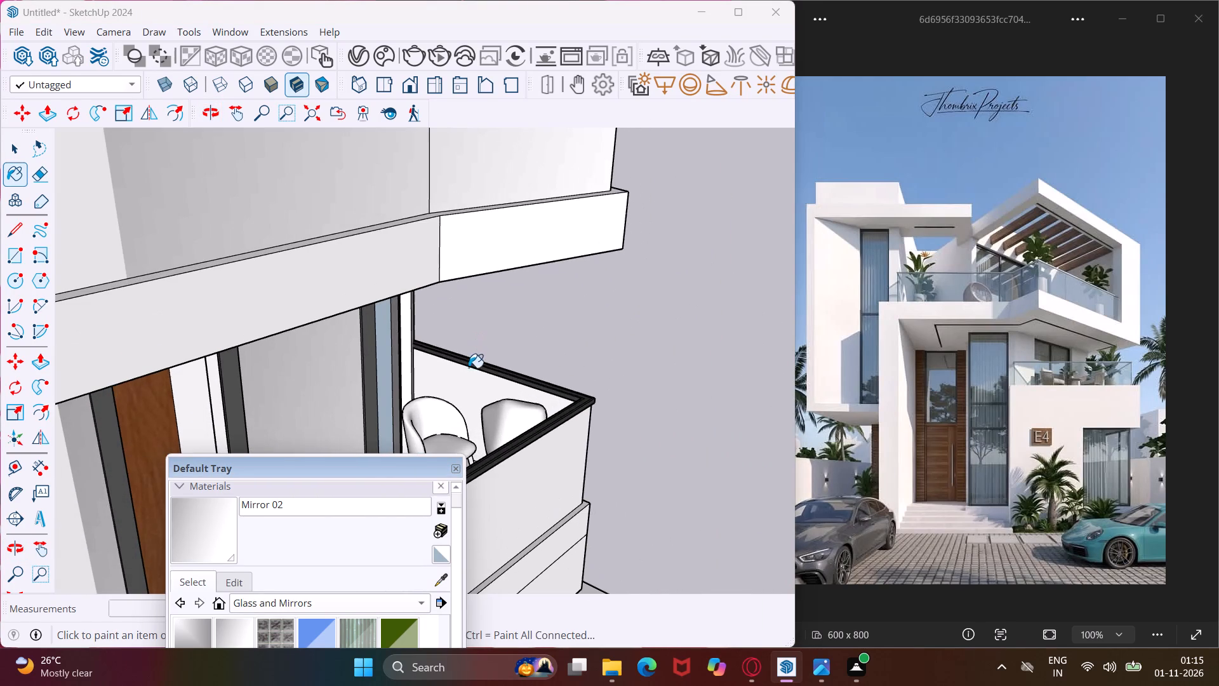
left_click(467, 376)
left_click(519, 463)
middle_click_drag(520, 454, 555, 389)
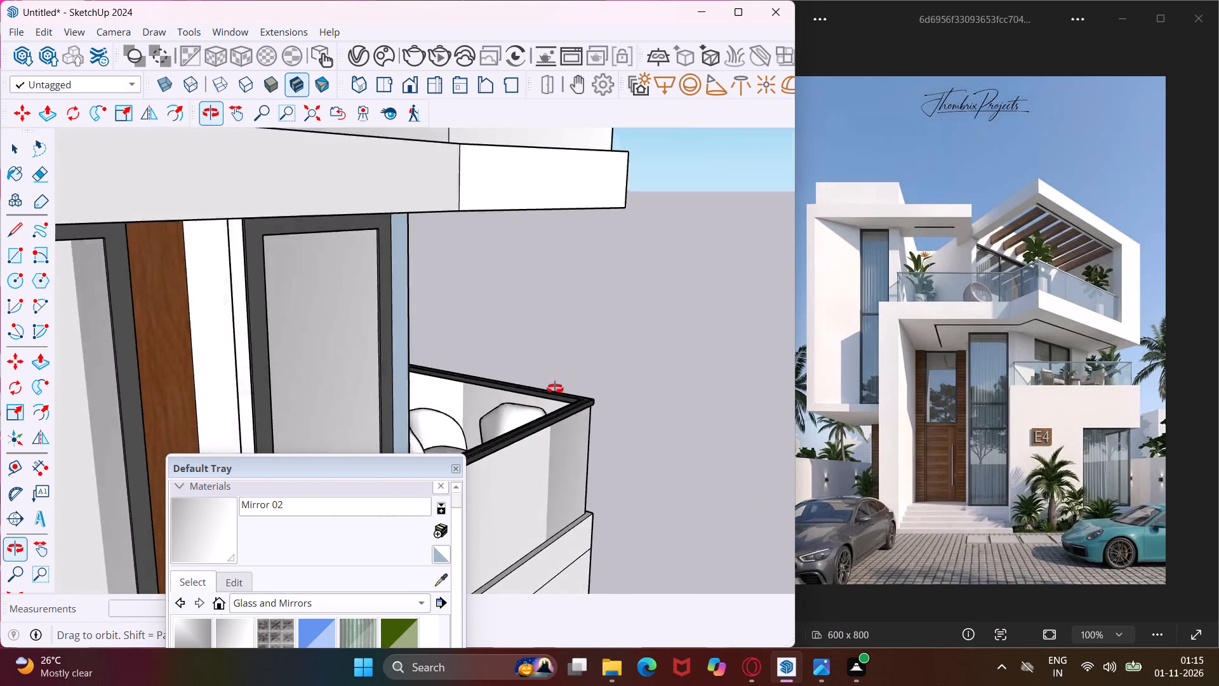
middle_click_drag(555, 389, 246, 413)
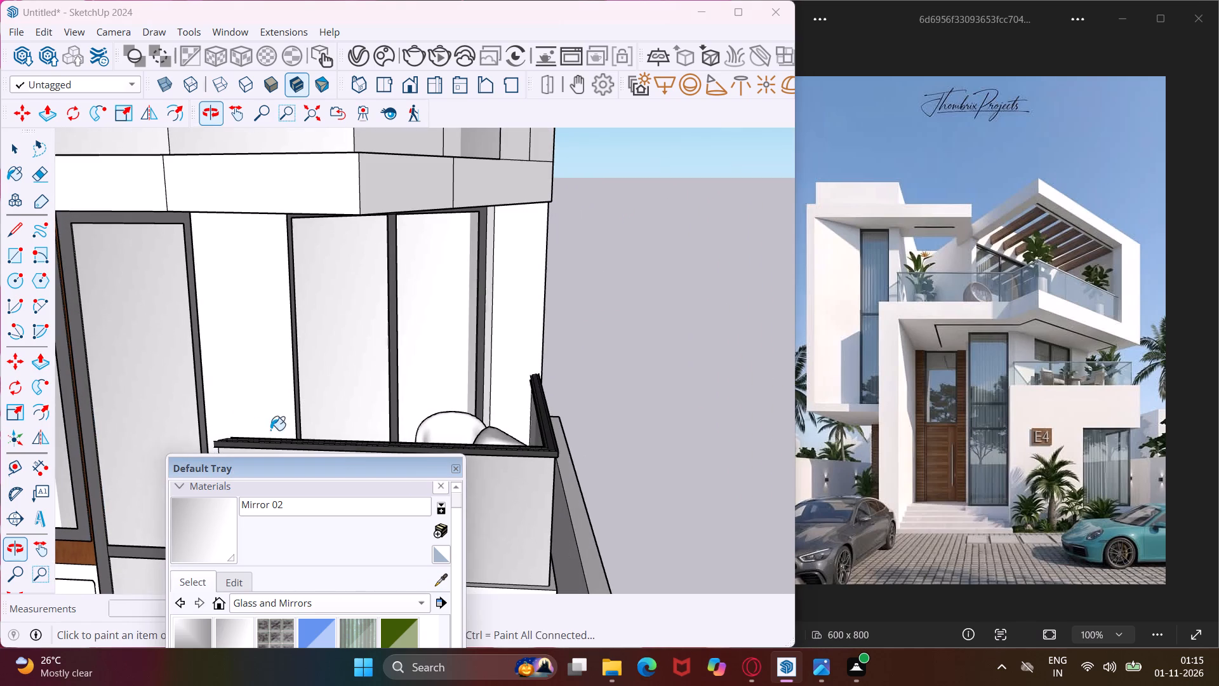
middle_click_drag(590, 461, 128, 389)
left_click(291, 424)
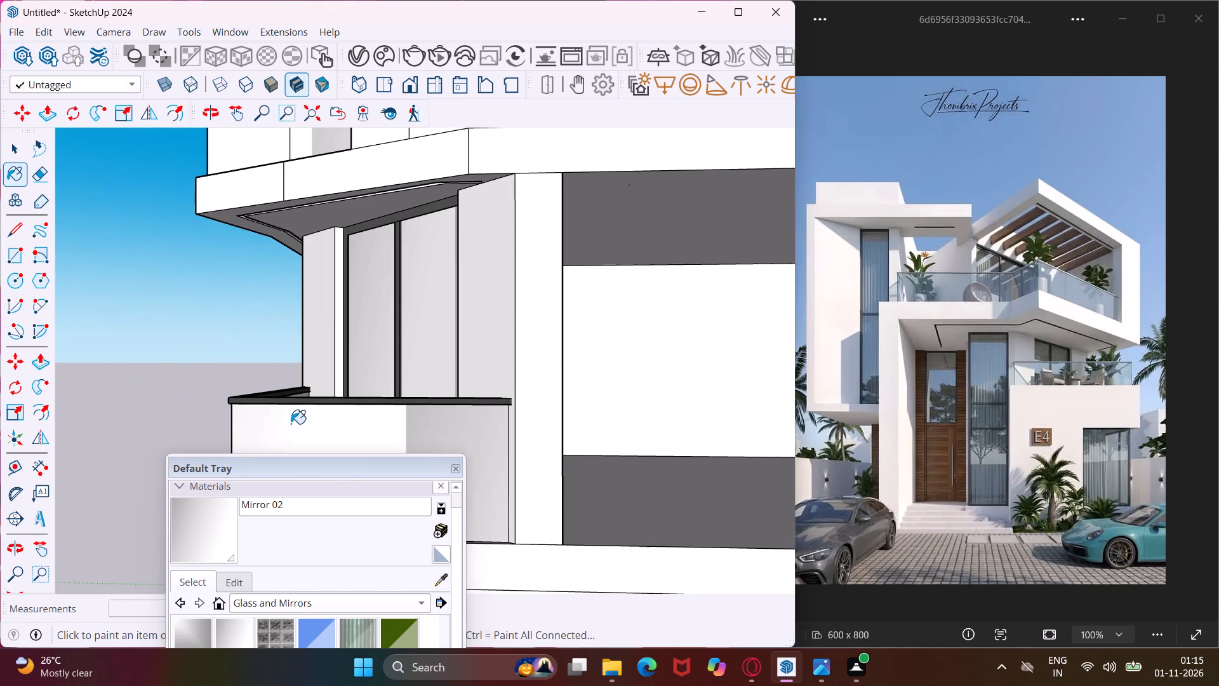
middle_click_drag(291, 424, 291, 481)
scroll(291, 431, "up", 3)
left_click(291, 431)
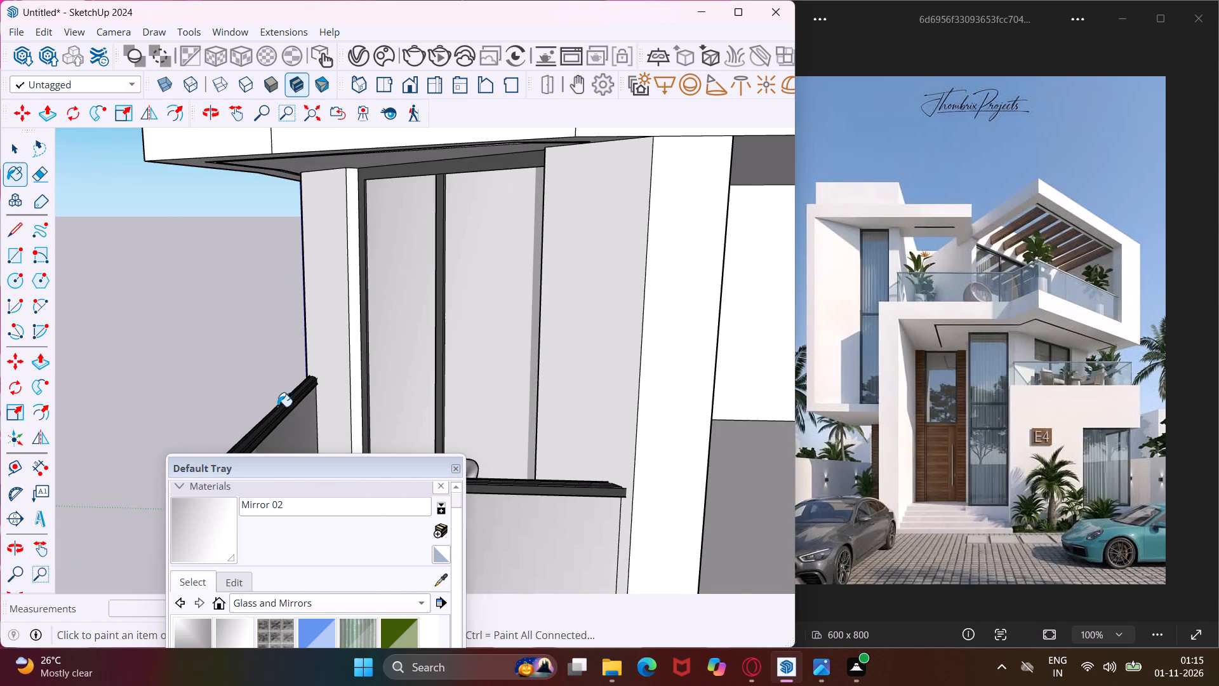
middle_click_drag(274, 404, 627, 400)
scroll(590, 348, "down", 9)
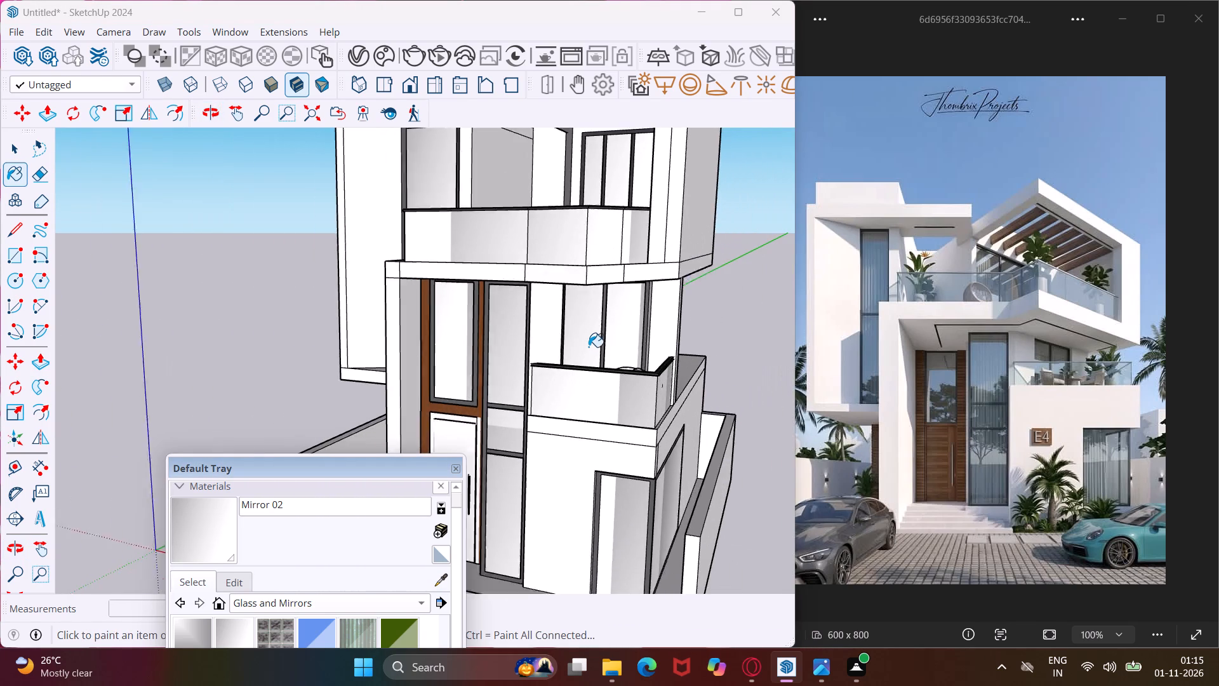
scroll(589, 347, "down", 6)
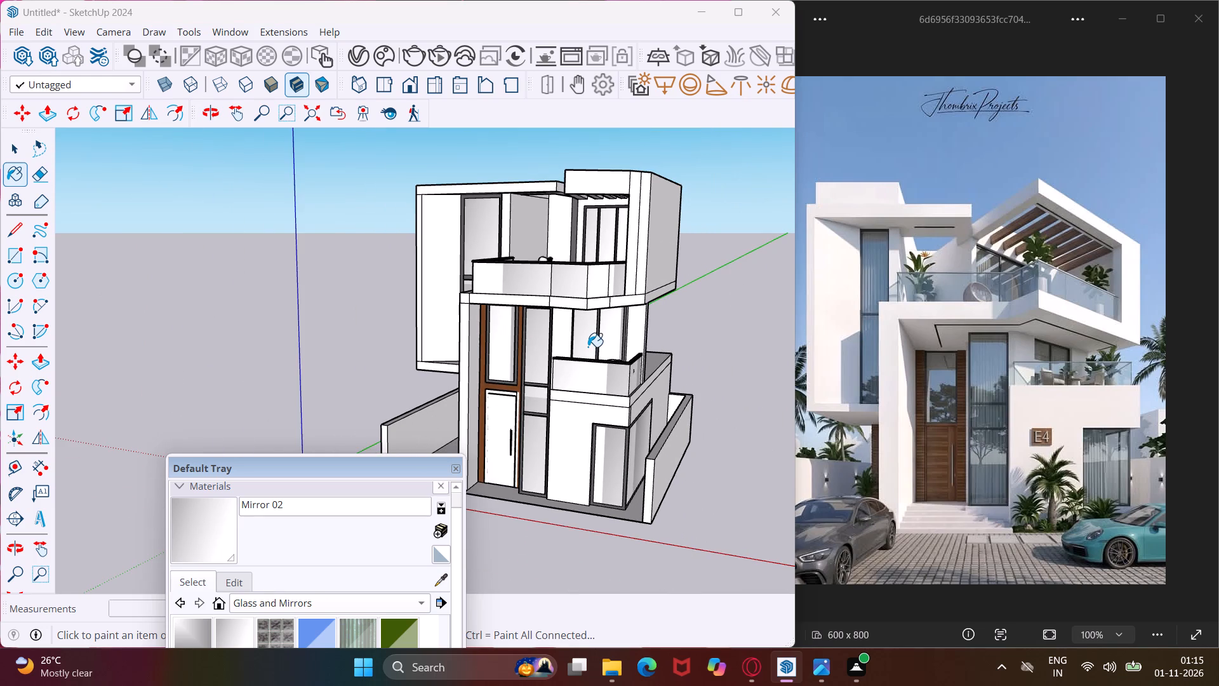
key("Escape")
key("space")
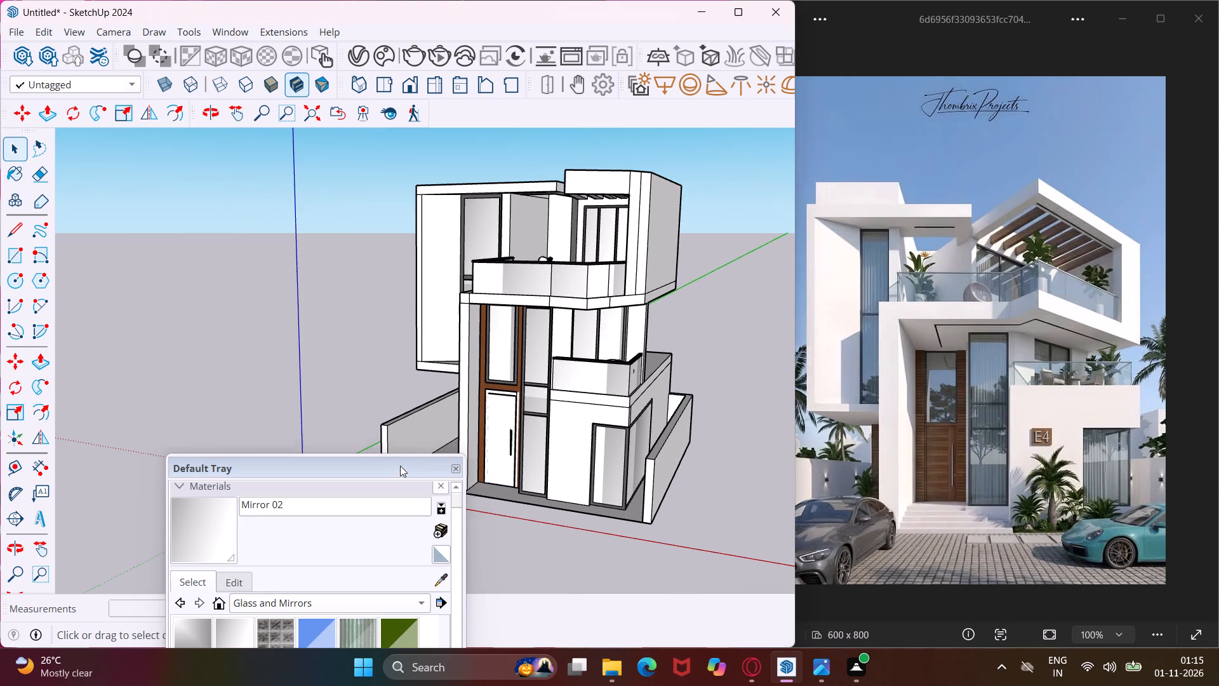
Draw a rectangle on the roof slab above the tall window, slightly inset from the rear corner and beside the roof opening.
left_click_drag(400, 466, 202, 559)
middle_click_drag(524, 466, 644, 469)
scroll(649, 476, "up", 4)
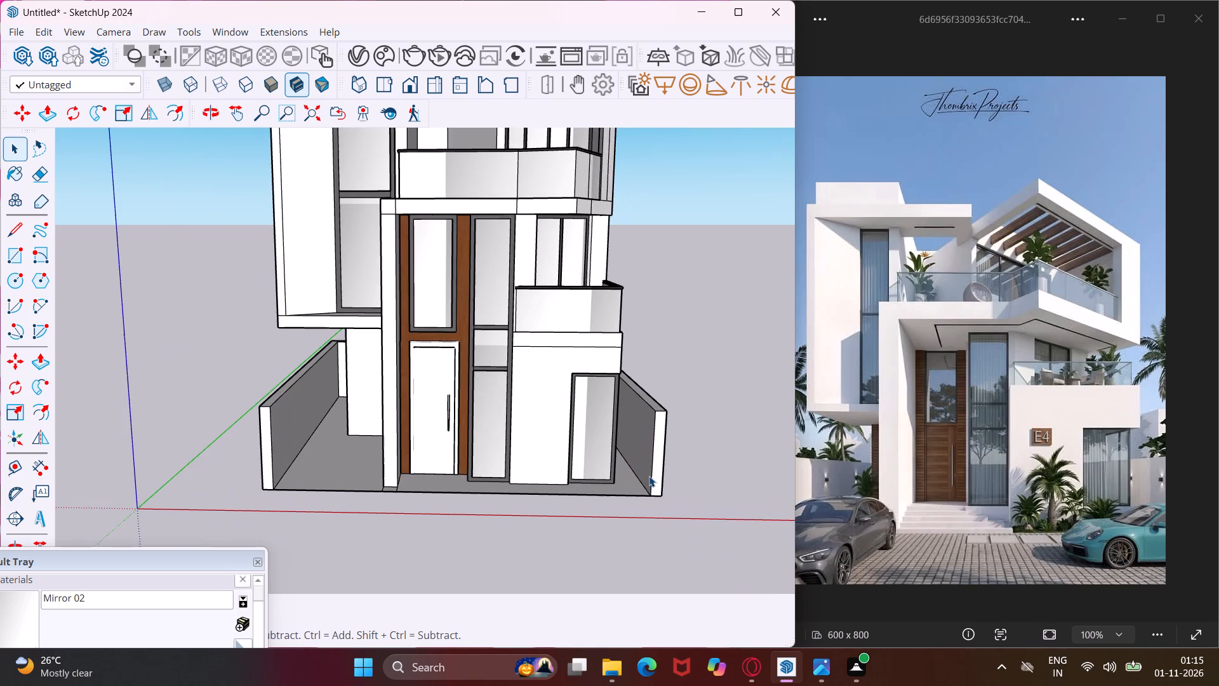
scroll(648, 478, "up", 1)
middle_click_drag(648, 478, 677, 647)
scroll(569, 524, "down", 10)
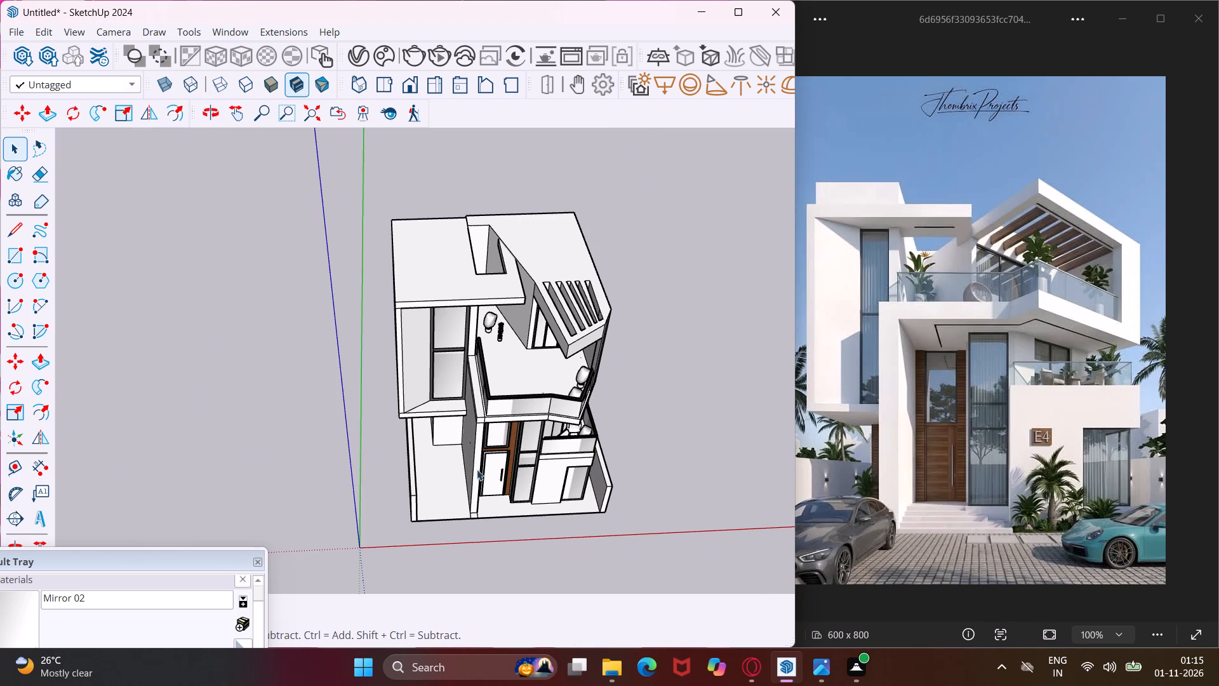
scroll(394, 225, "up", 8)
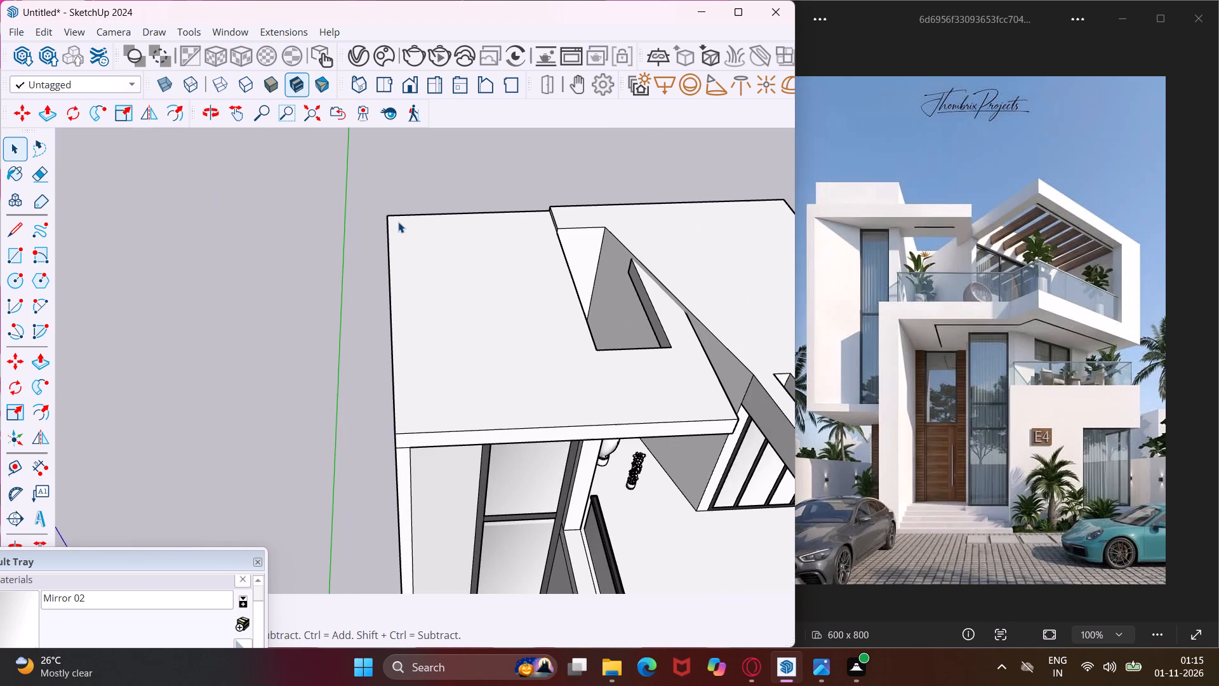
left_click(8, 264)
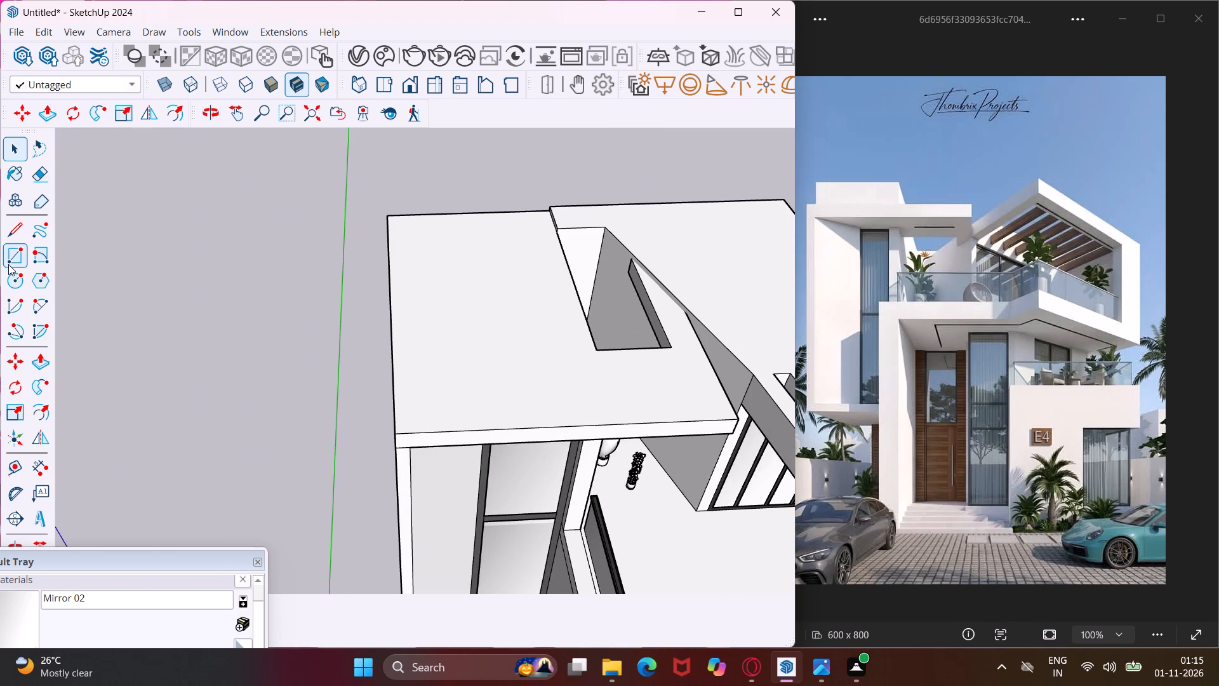
left_click(397, 224)
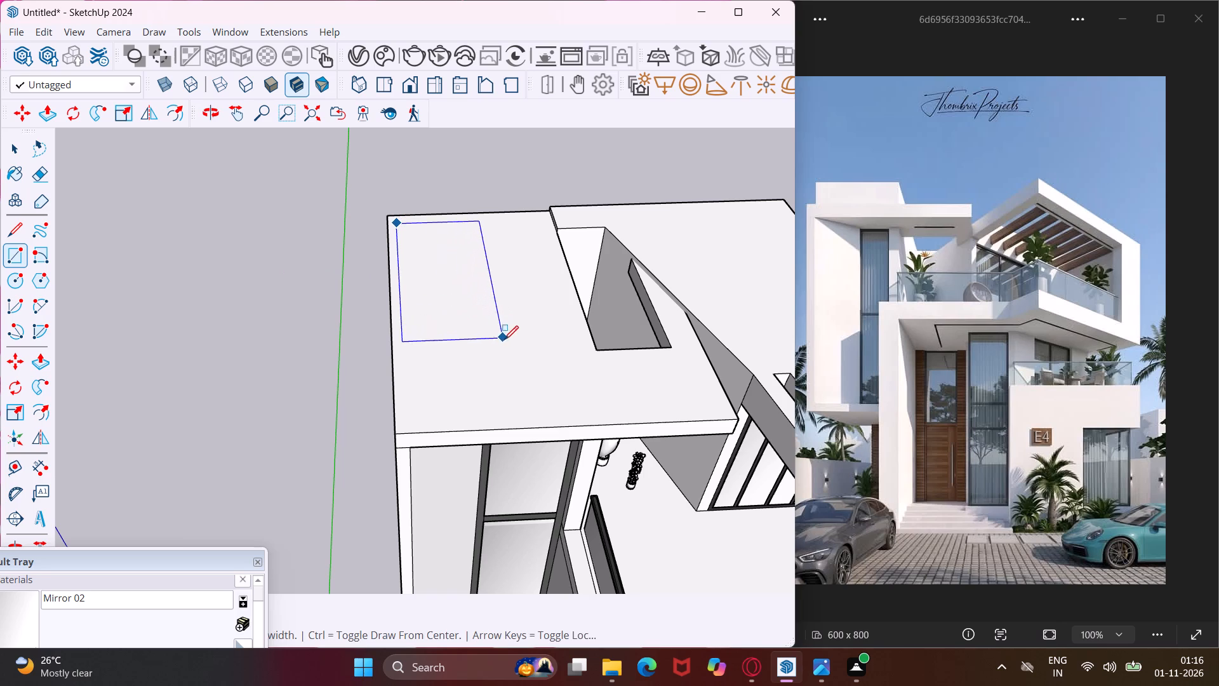
left_click(599, 375)
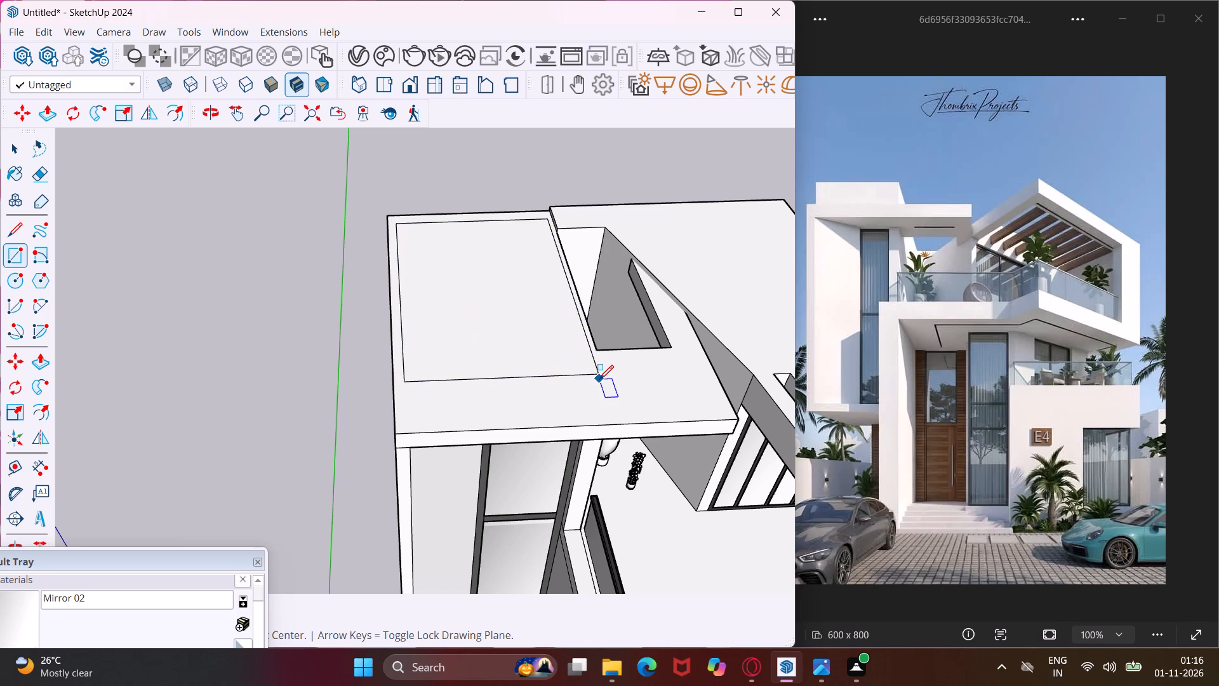
key("Escape")
key("space")
Push/Pull the roof rectangle upward into a low rooftop block like the one in the reference image.
left_click(580, 345)
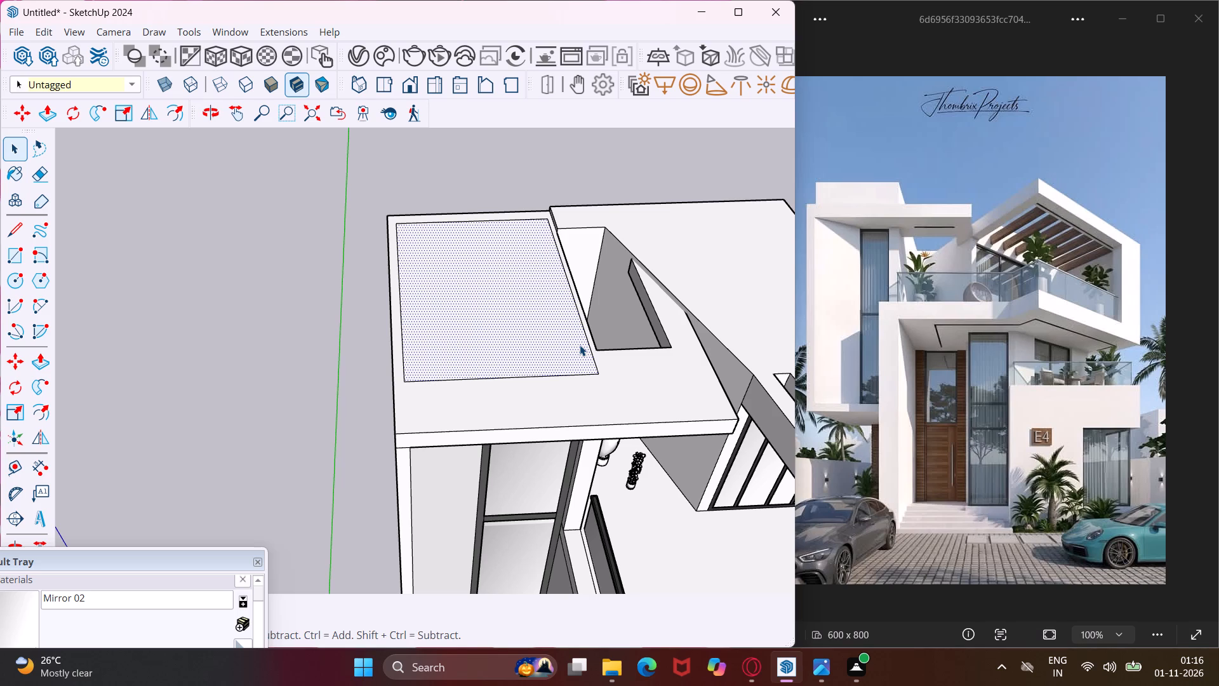
key("p")
left_click(580, 345)
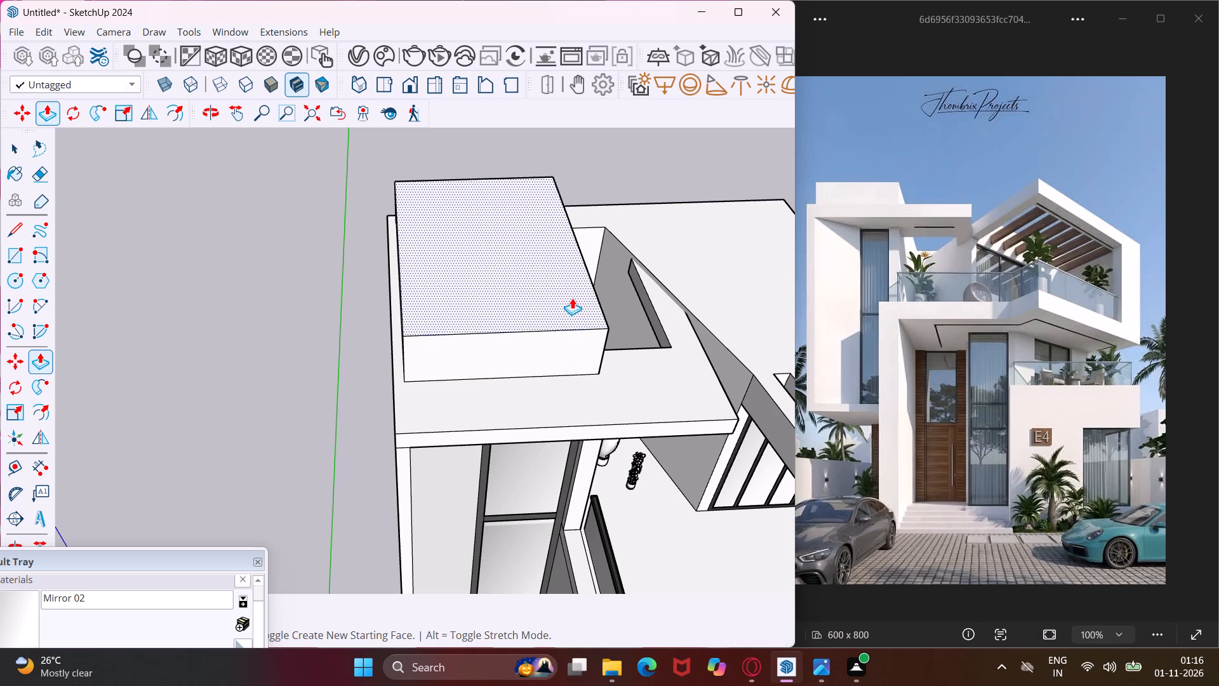
left_click(572, 298)
key("Escape")
key("space")
In the V-Ray render output settings, enable Safe Frame and set the aspect ratio to 4:3 - Picture.
middle_click_drag(573, 323, 523, 189)
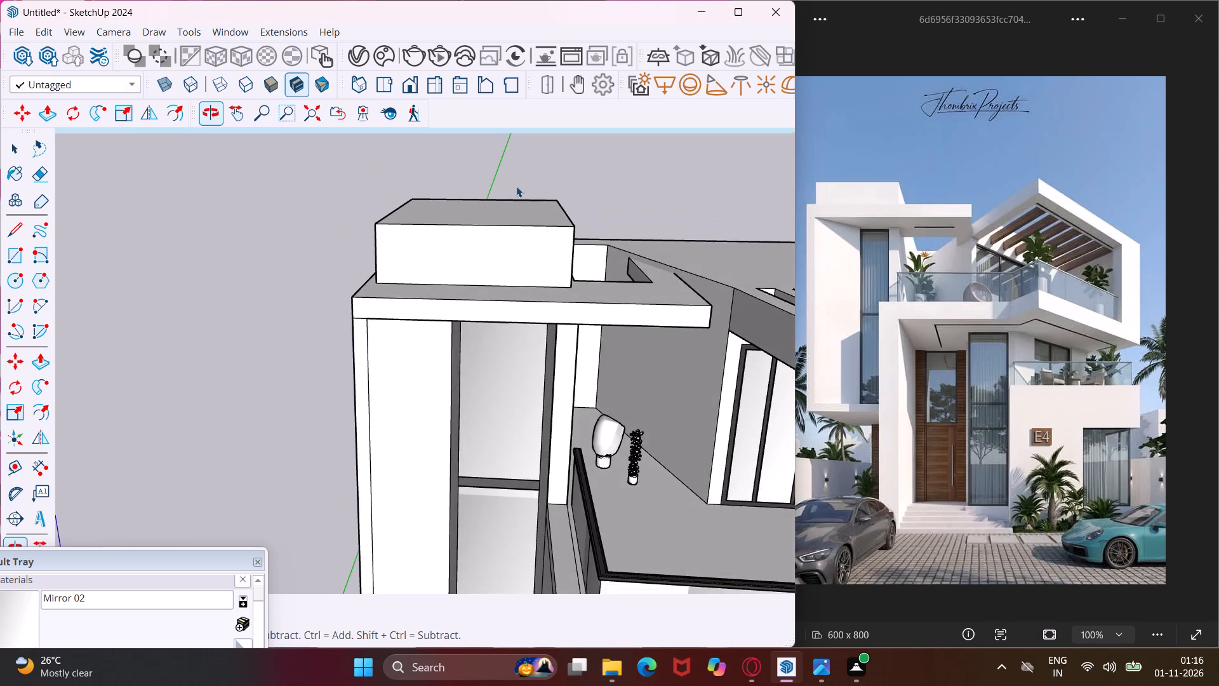
scroll(493, 200, "down", 11)
scroll(603, 427, "up", 4)
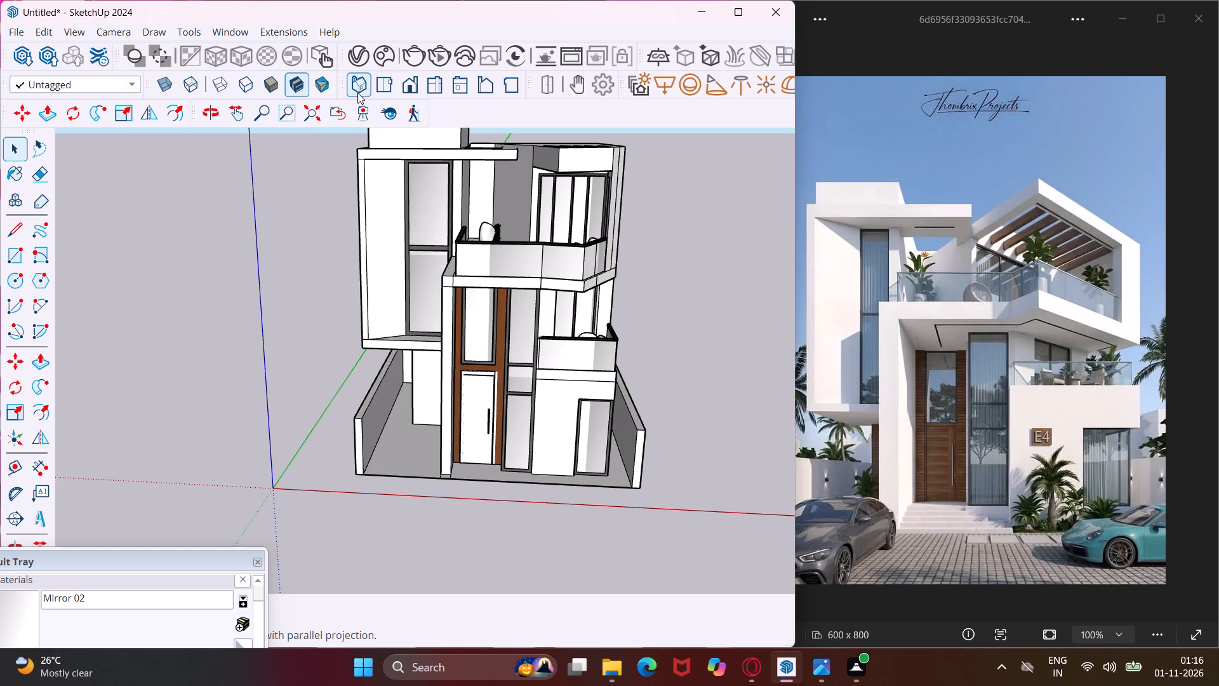
left_click(377, 65)
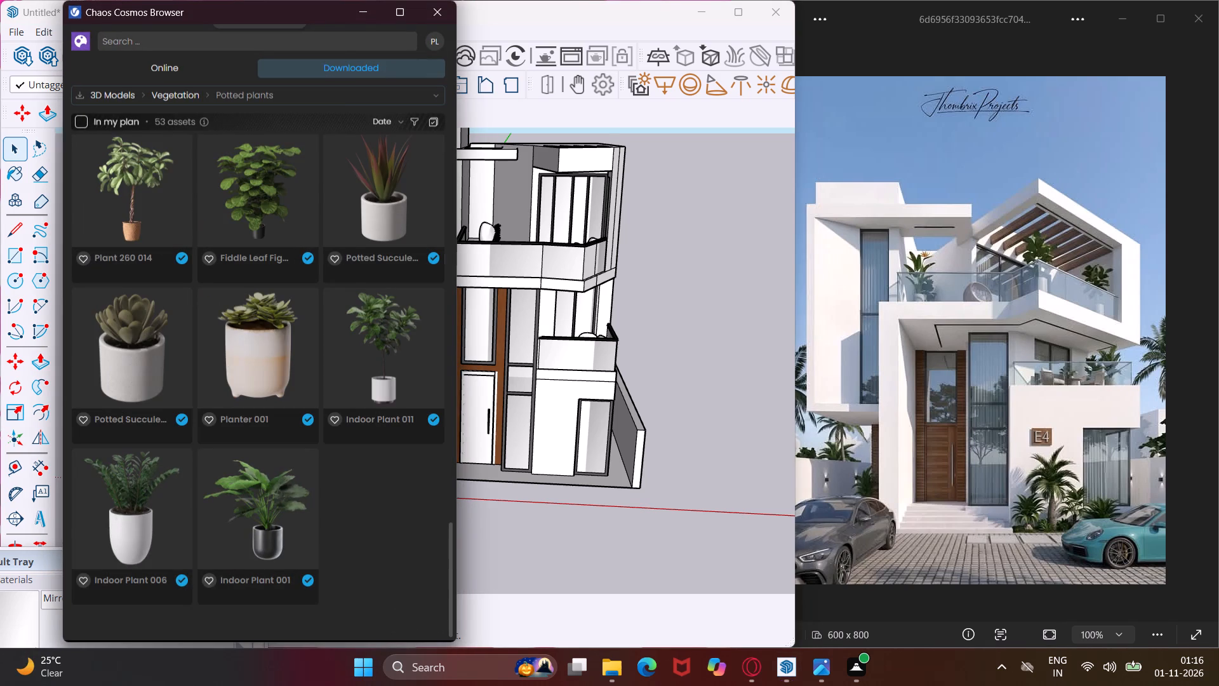
left_click(350, 20)
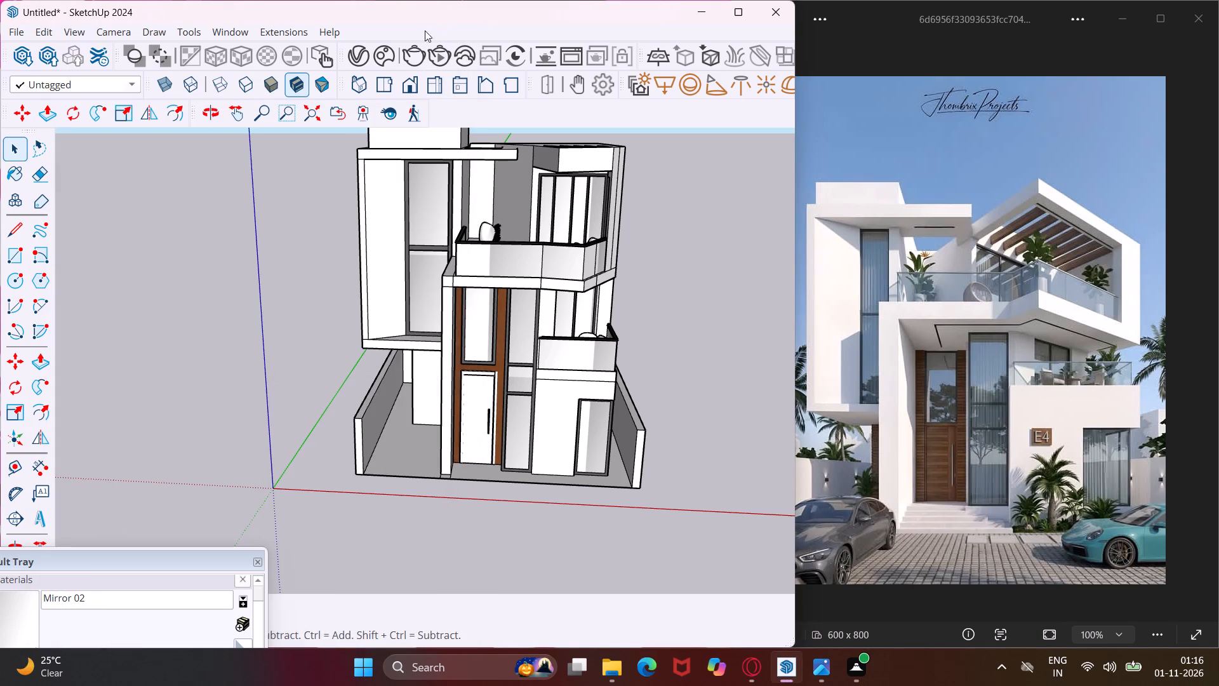
left_click(364, 58)
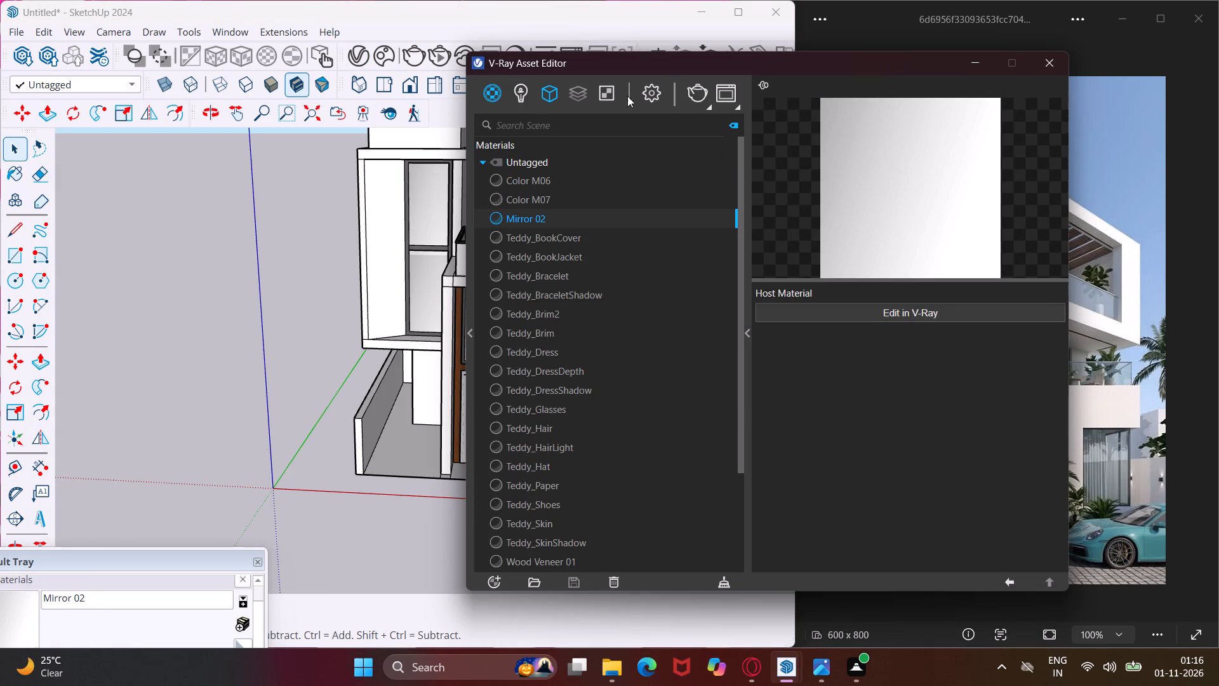
left_click(648, 95)
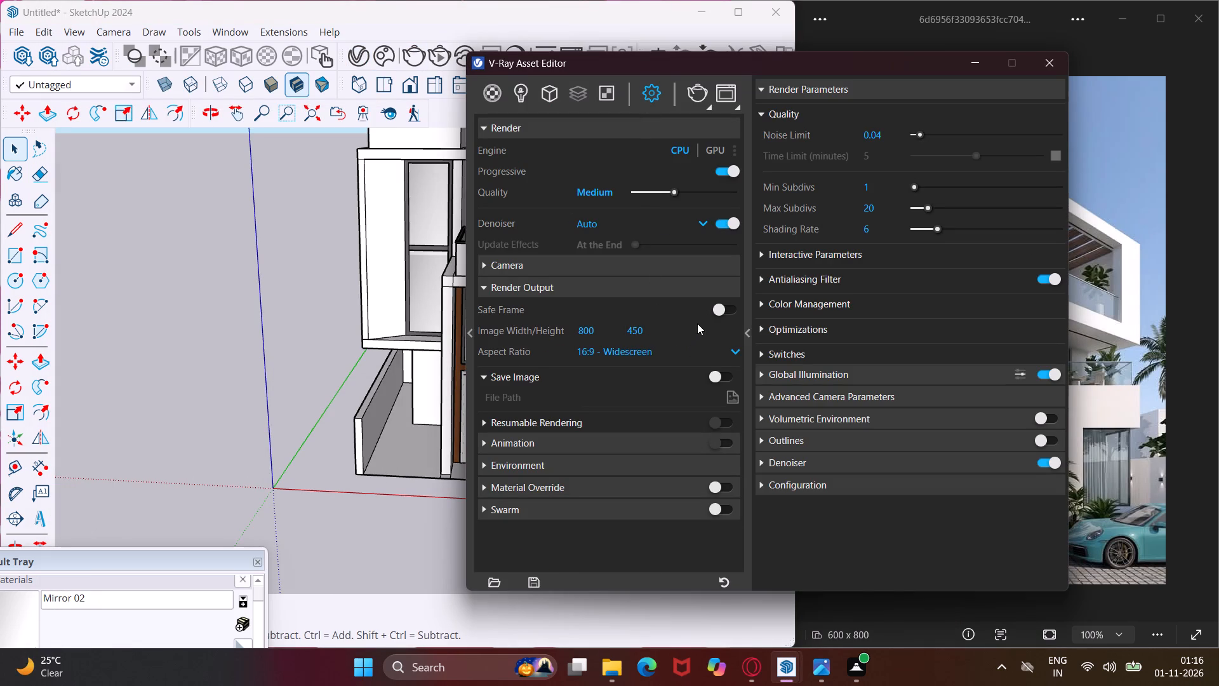
left_click(716, 310)
left_click(736, 346)
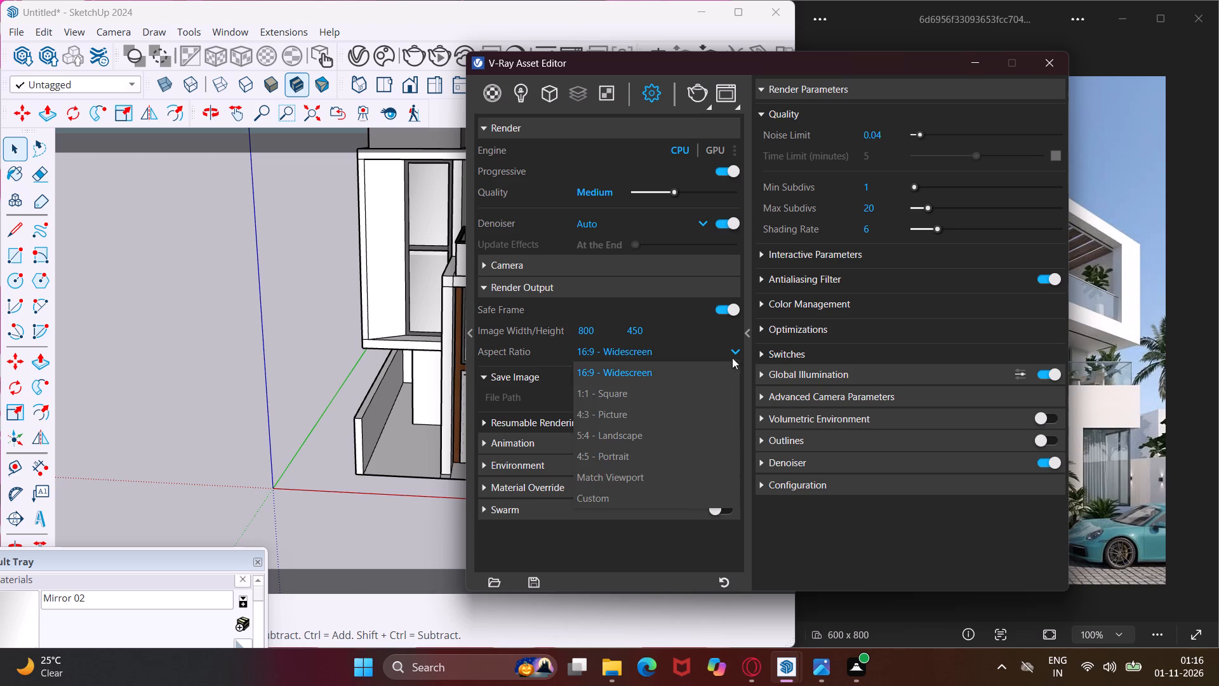
left_click(668, 413)
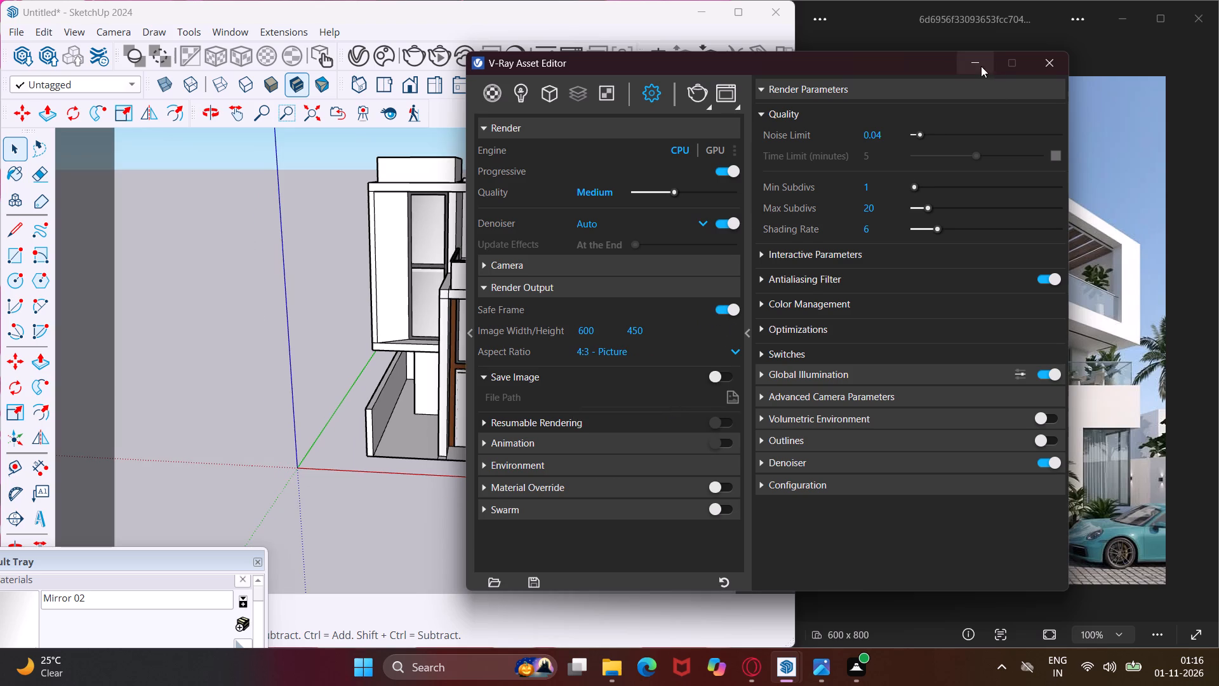
left_click(981, 66)
Compose a near eye-level front view, turned slightly to one side, with the whole house inside the safe frame, similar to the reference image.
scroll(617, 335, "up", 4)
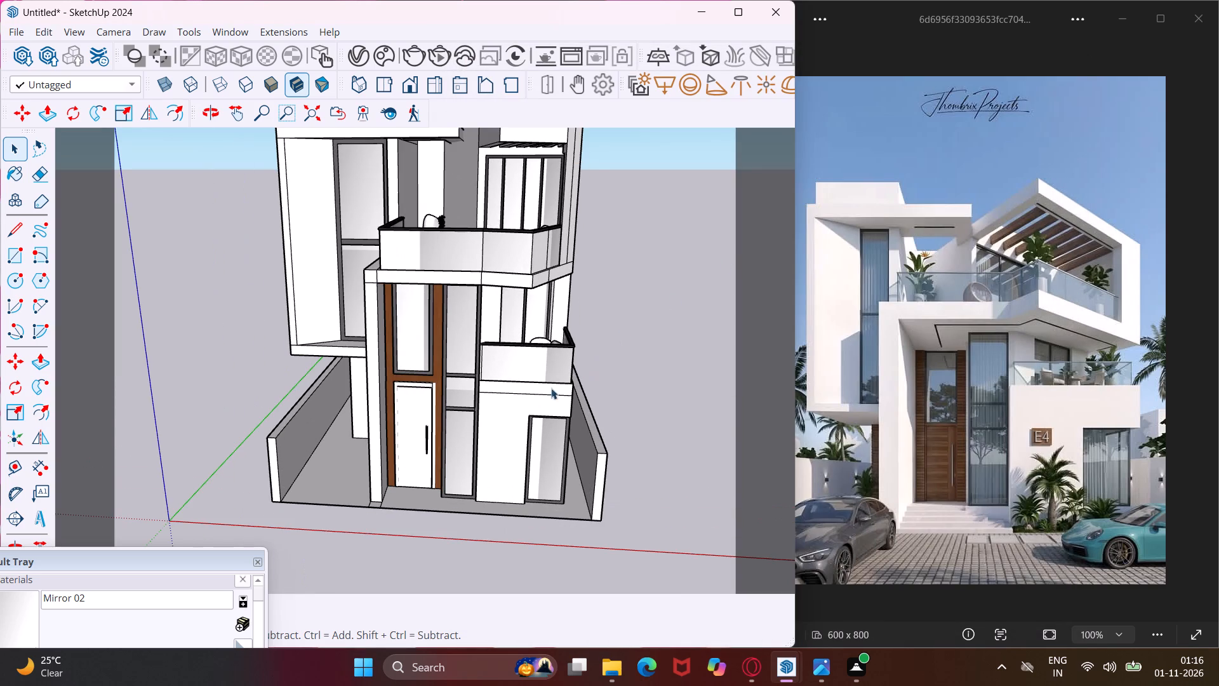
left_click(248, 114)
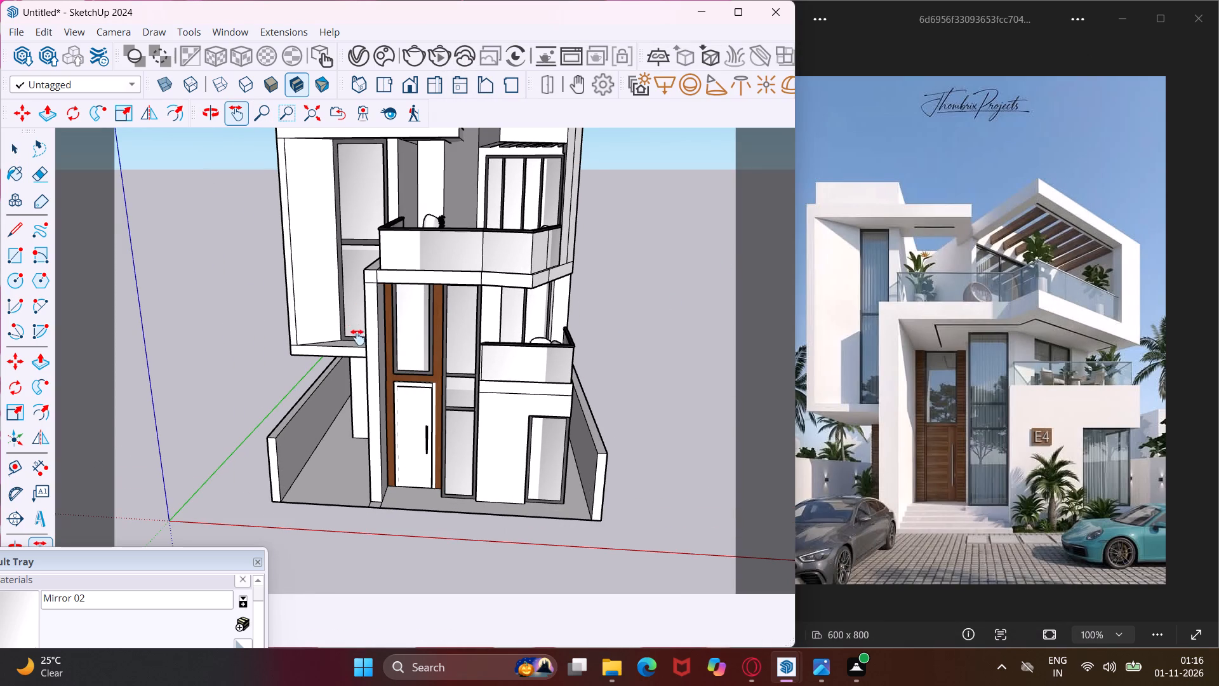
left_click_drag(372, 367, 407, 367)
middle_click_drag(337, 419, 389, 437)
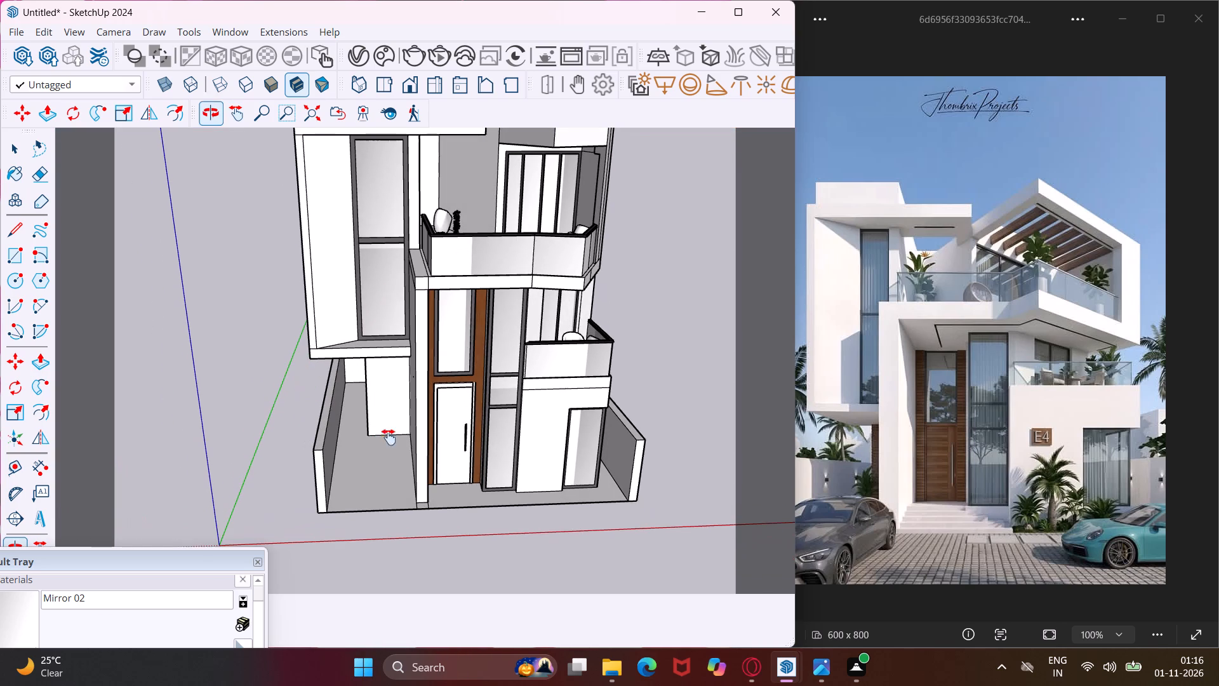
scroll(473, 405, "down", 2)
middle_click_drag(479, 407, 417, 393)
middle_click_drag(422, 393, 472, 402)
scroll(510, 417, "up", 2)
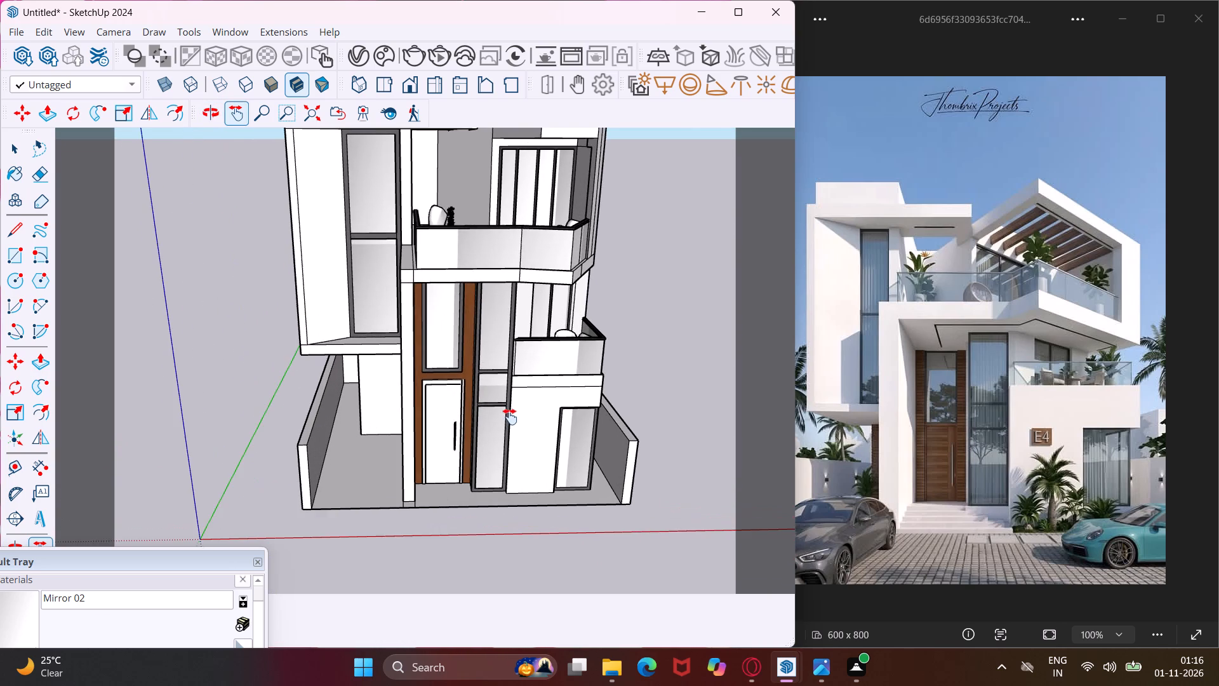
middle_click_drag(510, 417, 523, 356)
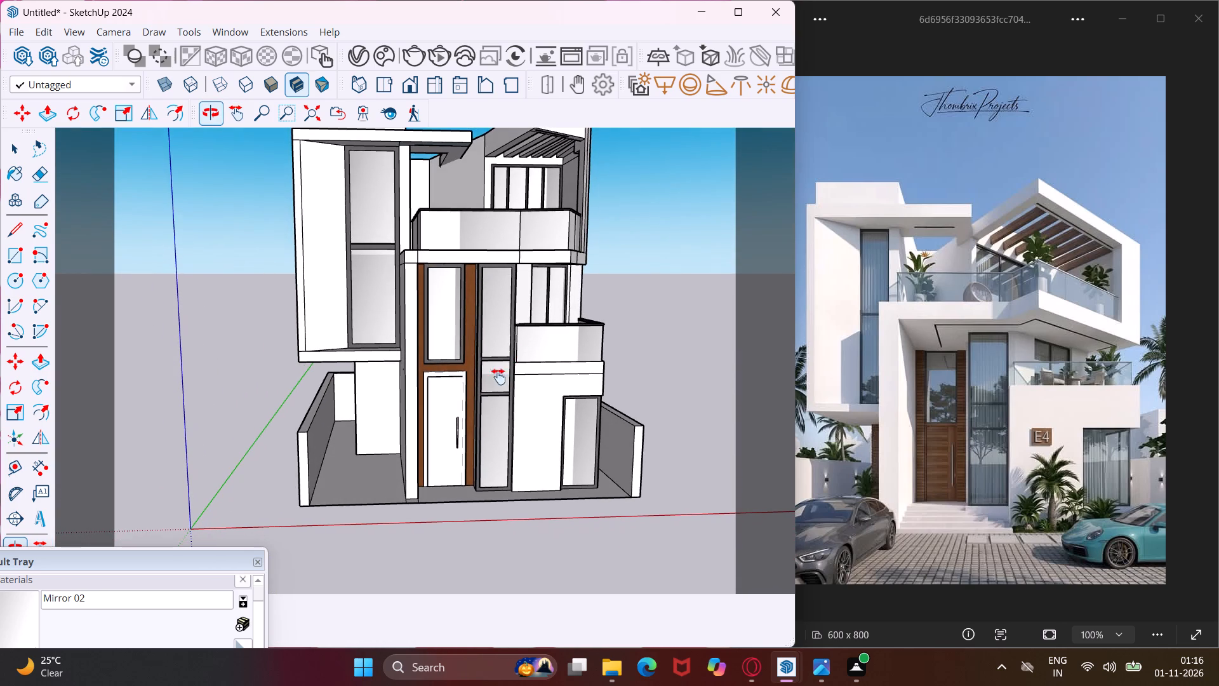
left_click_drag(489, 390, 447, 448)
middle_click_drag(447, 452, 451, 436)
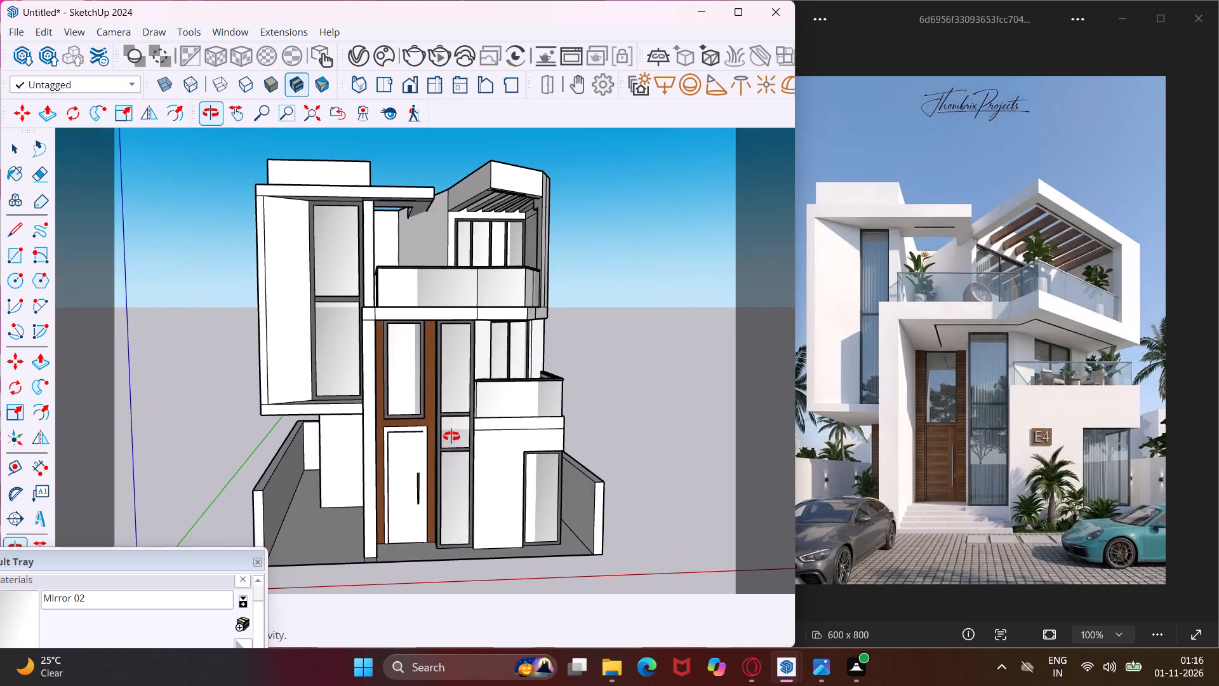
middle_click_drag(451, 436, 453, 426)
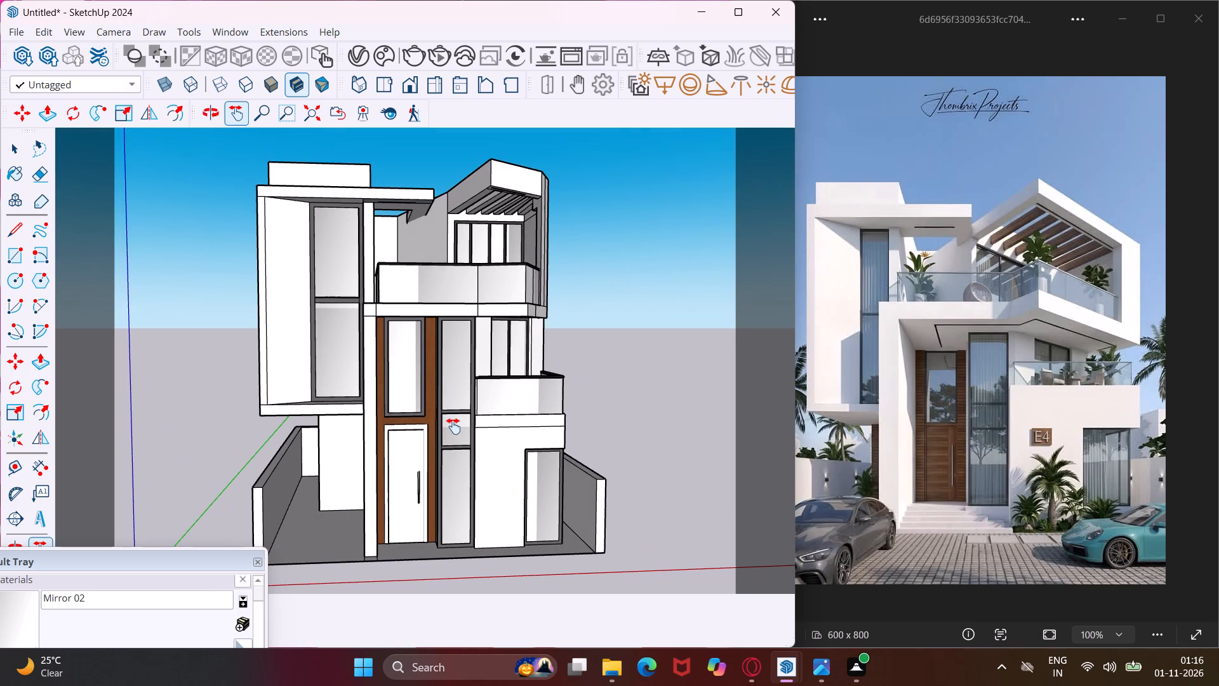
middle_click_drag(453, 426, 493, 440)
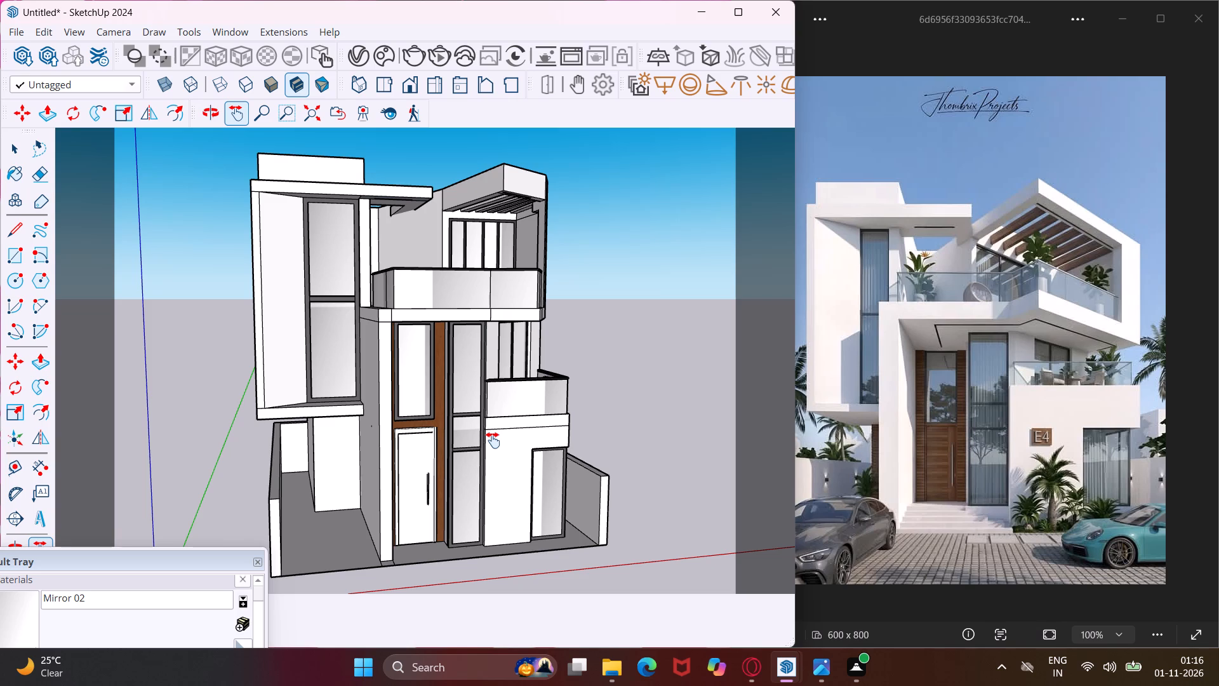
Save the model as 0064 in the FUJI folder on the Desktop, as a SketchUp model, and minimise the window.
key("ctrl+s")
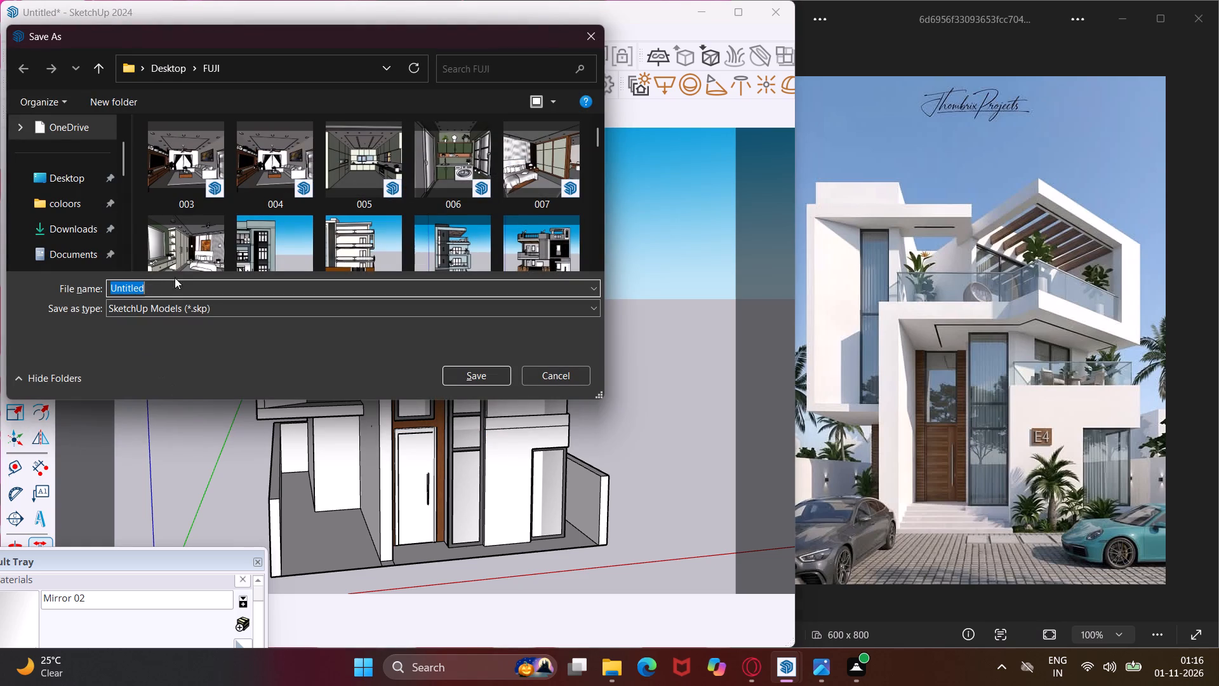
left_click(168, 296)
left_click(157, 287)
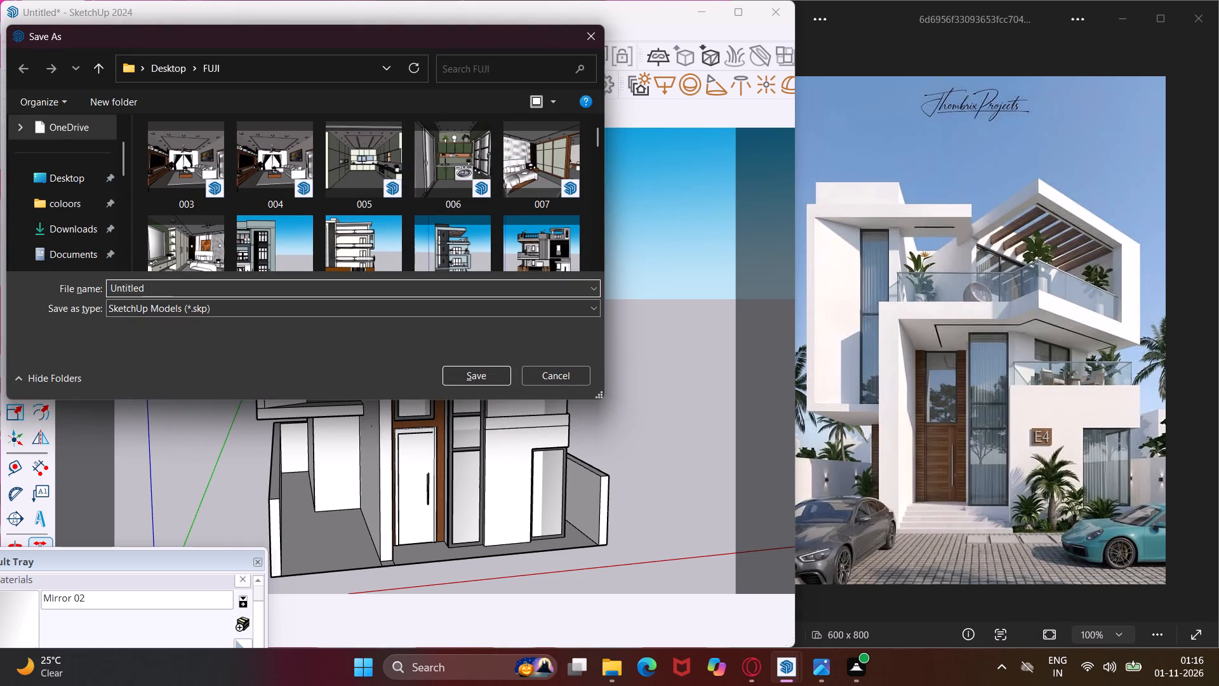
key("BackSpace")
key("BackSpace")
key("BackSpace")
key("BackSpace")
key("BackSpace")
key("BackSpace")
key("BackSpace")
key("BackSpace")
key("BackSpace")
key("BackSpace")
key("BackSpace")
type("006")
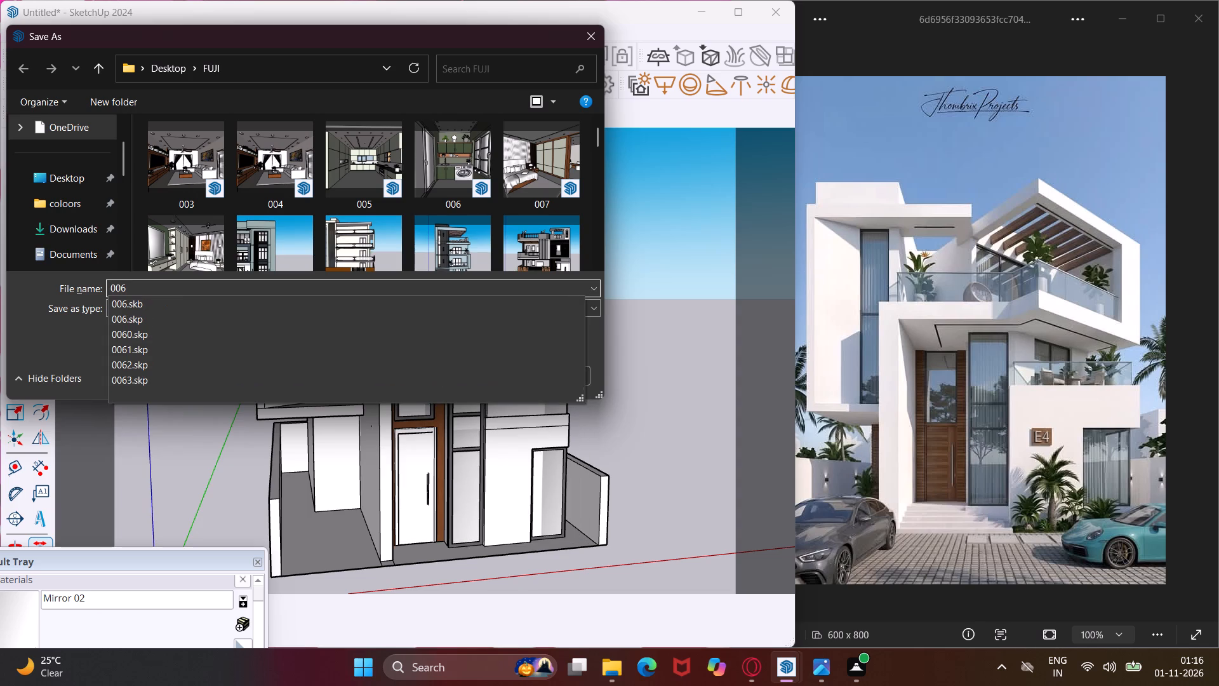
key("4")
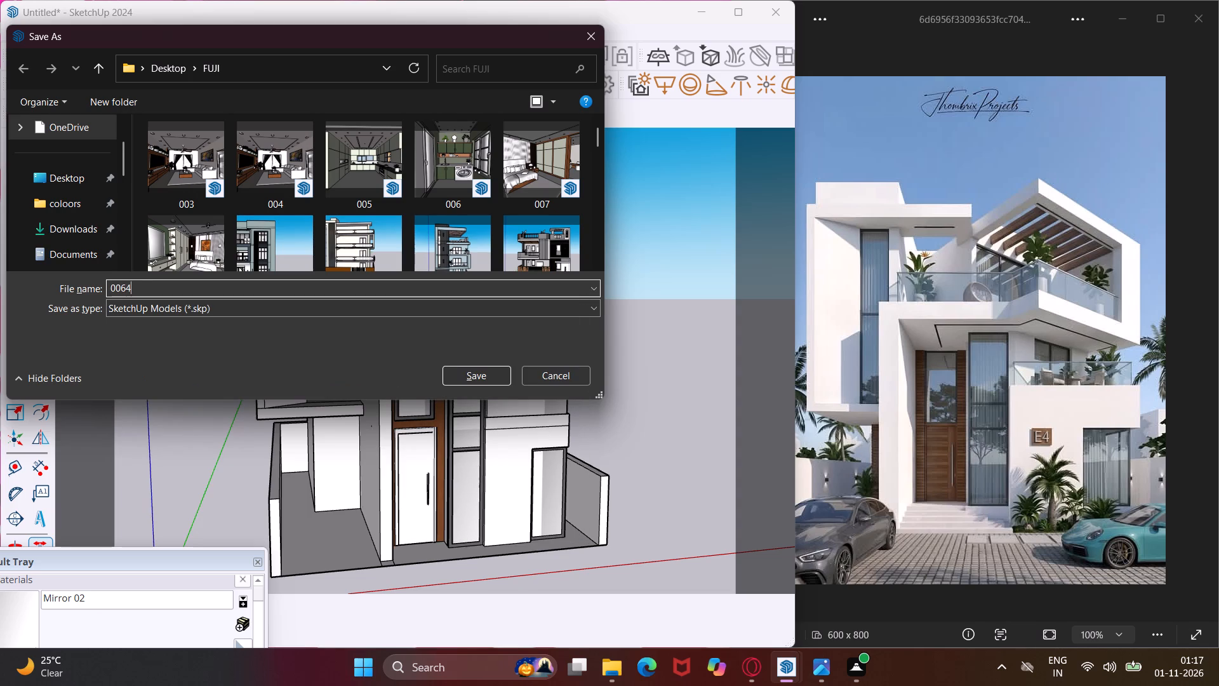
left_click(449, 372)
left_click(710, 11)
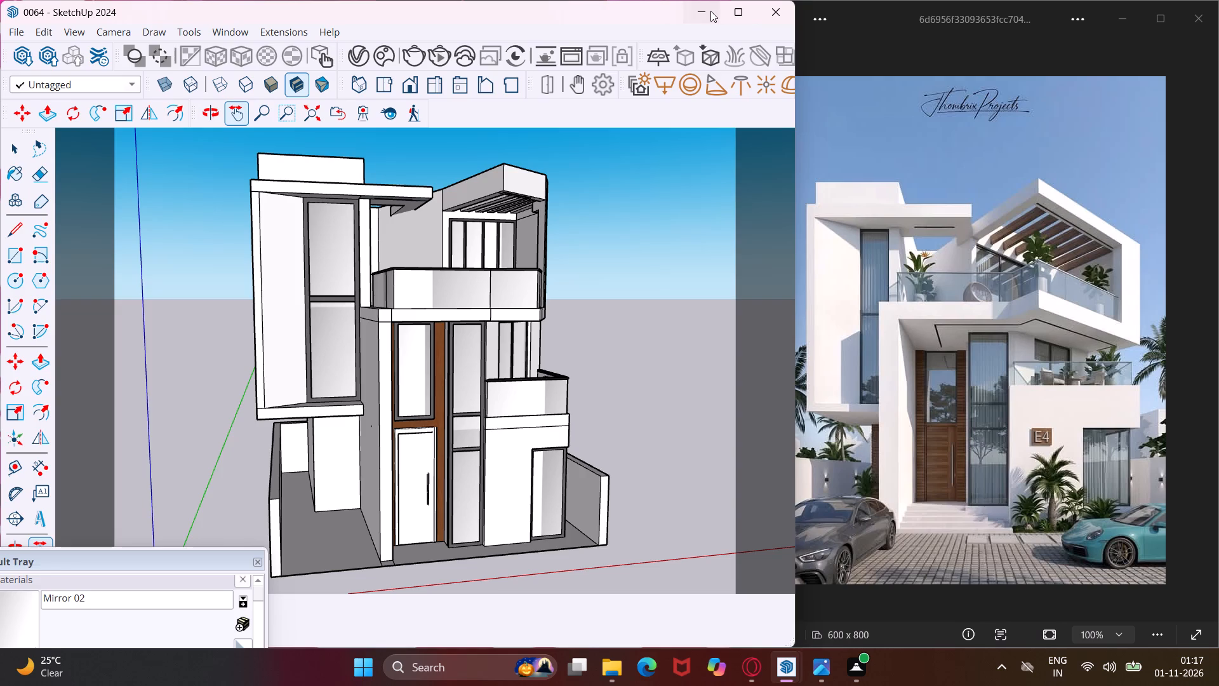